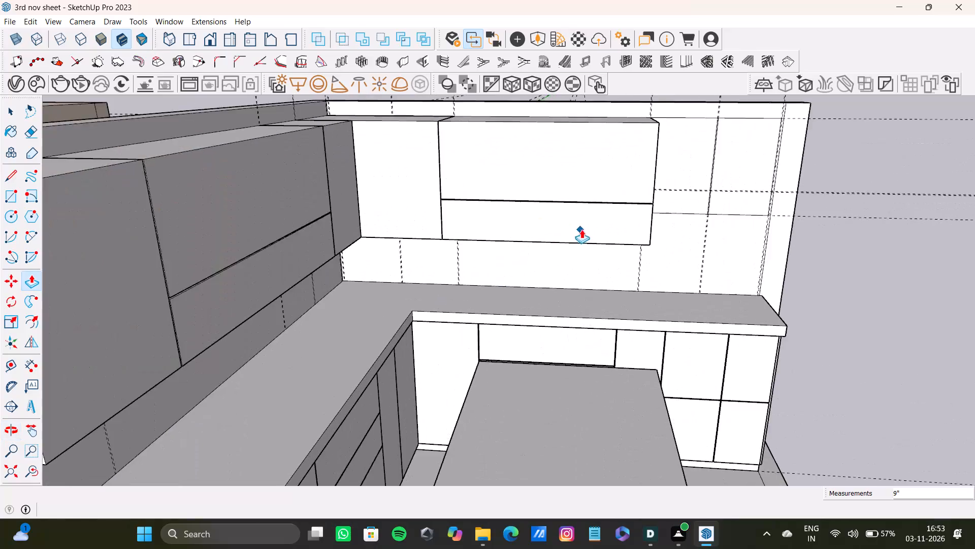
# Push/Pull the narrow wall panel beside the wide two-part upper cabinet outward, flush with that cabinet's front.
pyautogui.keyDown('shift'); pyautogui.moveTo(581, 229); pyautogui.dragTo(392, 359, button='middle'); pyautogui.keyUp('shift')
pyautogui.scroll(9, 527, 269)
pyautogui.press('space')
pyautogui.click(540, 258)
pyautogui.click(575, 252)
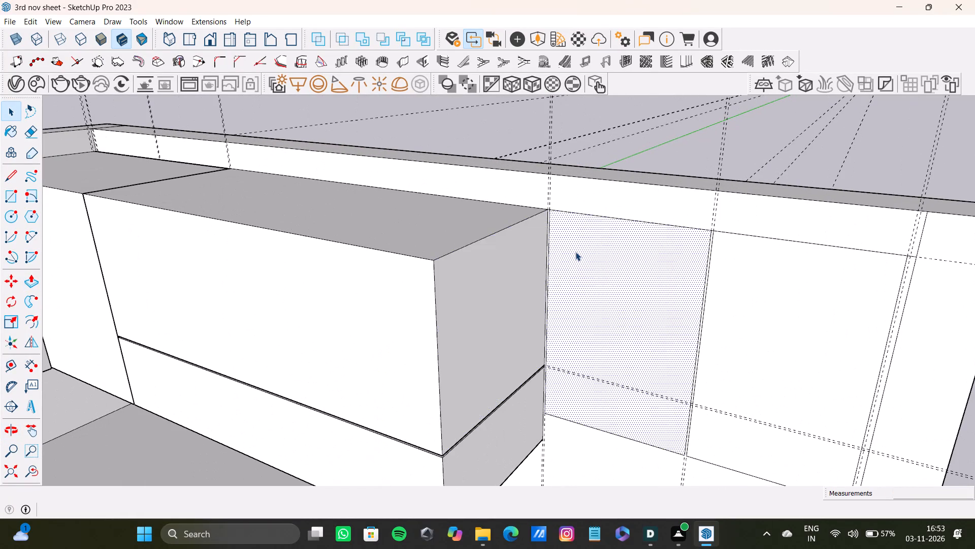
pyautogui.press('p')
pyautogui.moveTo(571, 235); pyautogui.dragTo(430, 262)
pyautogui.scroll(-5, 688, 282)
pyautogui.moveTo(692, 273); pyautogui.dragTo(694, 228, button='middle')
# Push/Pull the last upper wall panel at the wall's open end outward, flush with the neighbouring cabinet fronts.
pyautogui.press('space')
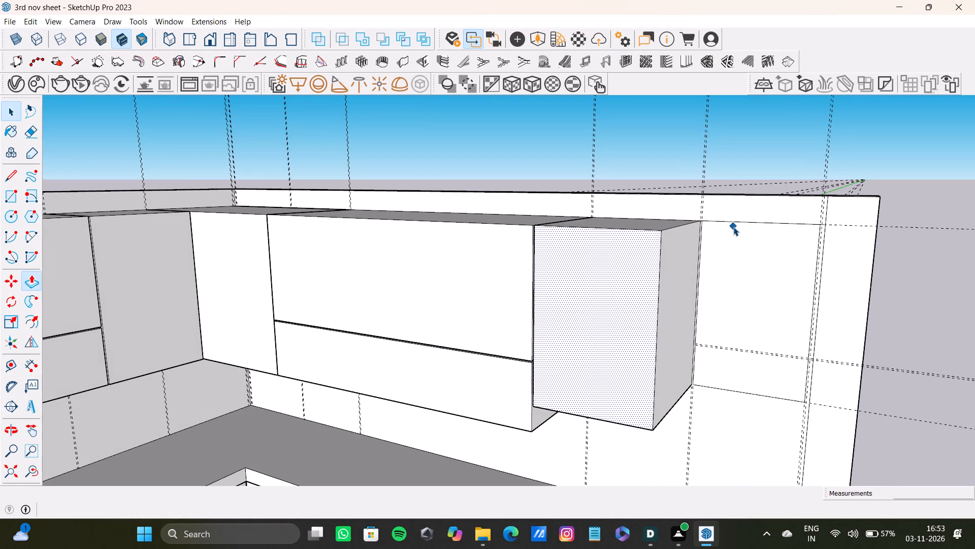
pyautogui.click(733, 227)
pyautogui.press('p')
pyautogui.moveTo(720, 243); pyautogui.dragTo(658, 235)
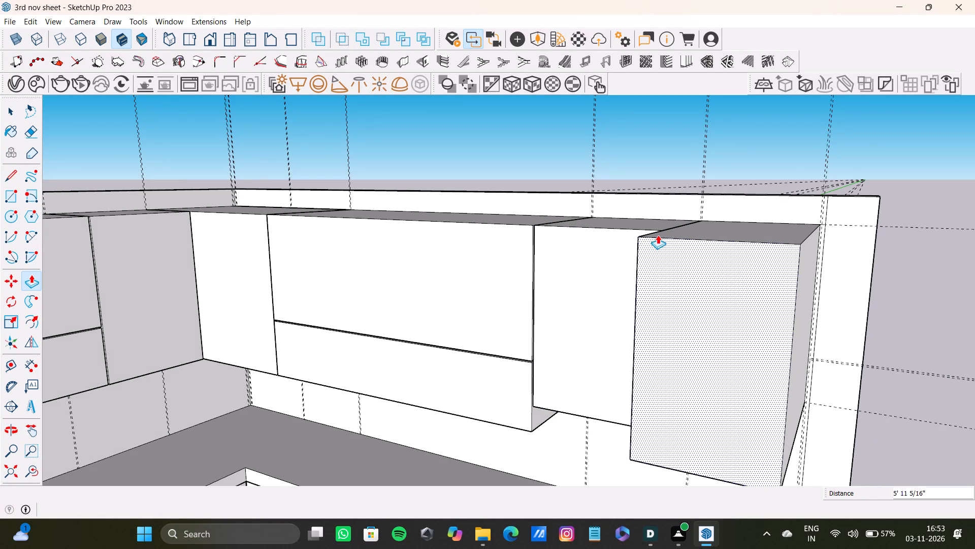
pyautogui.moveTo(658, 235); pyautogui.dragTo(645, 221)
pyautogui.moveTo(739, 266); pyautogui.dragTo(658, 252)
pyautogui.moveTo(656, 254); pyautogui.dragTo(752, 348, button='middle')
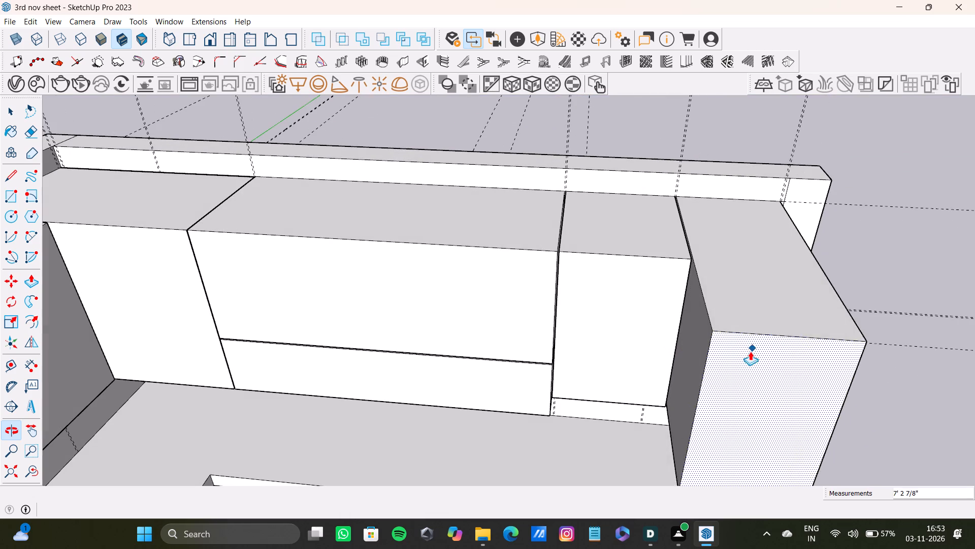
pyautogui.moveTo(705, 345); pyautogui.dragTo(668, 281)
pyautogui.scroll(-3, 702, 320)
# Extend the underside of the narrow upper cabinet down to the bottom level of the adjoining two-part cabinet.
pyautogui.moveTo(688, 351); pyautogui.dragTo(603, 223, button='middle')
pyautogui.scroll(5, 604, 329)
pyautogui.moveTo(600, 320); pyautogui.dragTo(573, 255, button='middle')
pyautogui.scroll(4, 593, 314)
pyautogui.press('space')
pyautogui.click(593, 317)
pyautogui.press('p')
pyautogui.moveTo(560, 323); pyautogui.dragTo(510, 353)
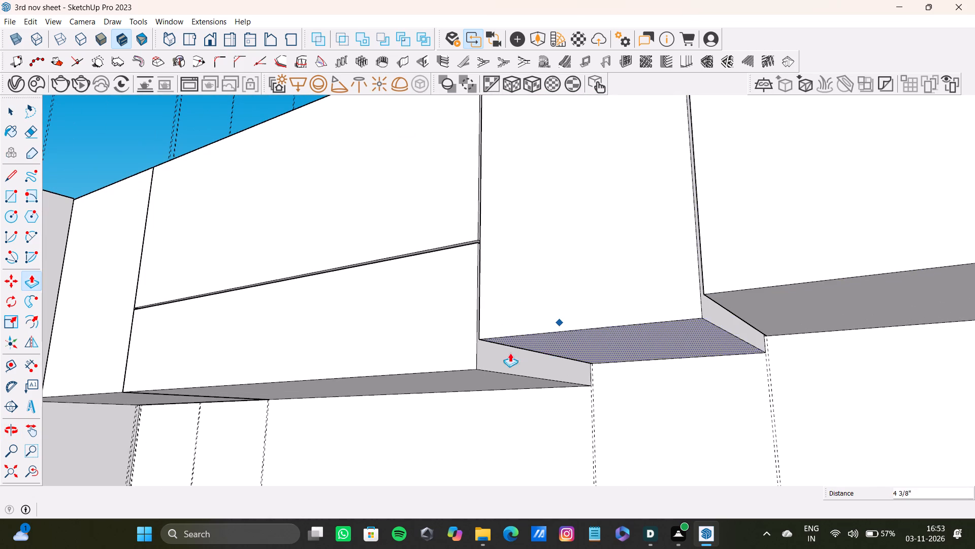
pyautogui.moveTo(510, 353); pyautogui.dragTo(477, 372)
# Extend the underside of the end upper cabinet down 9" to the bottom level of the neighbouring cabinets.
pyautogui.scroll(-11, 576, 330)
pyautogui.moveTo(598, 324); pyautogui.dragTo(590, 308, button='middle')
pyautogui.scroll(2, 637, 322)
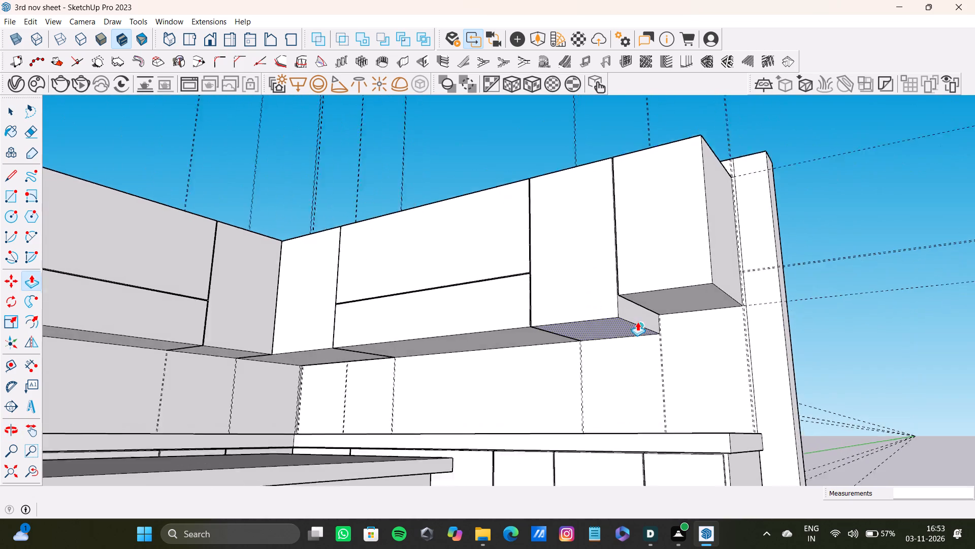
pyautogui.scroll(6, 637, 322)
pyautogui.press('space')
pyautogui.click(652, 282)
pyautogui.press('p')
pyautogui.moveTo(652, 297); pyautogui.dragTo(596, 337)
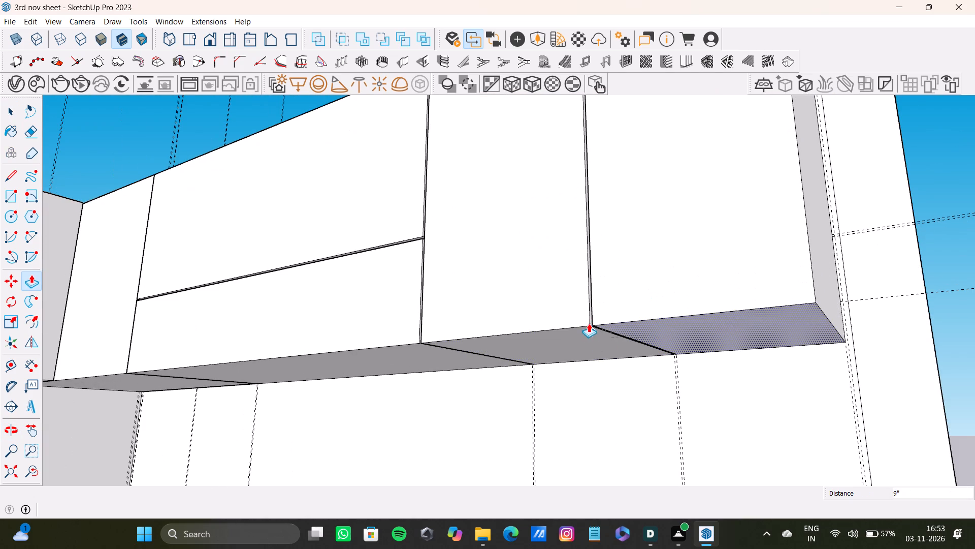
# Examine the underside and front gap where the two newly extruded upper cabinets meet.
pyautogui.scroll(-4, 589, 318)
pyautogui.scroll(1, 588, 317)
pyautogui.moveTo(588, 317); pyautogui.dragTo(514, 327, button='middle')
pyautogui.scroll(8, 530, 312)
pyautogui.moveTo(493, 350); pyautogui.dragTo(513, 339, button='middle')
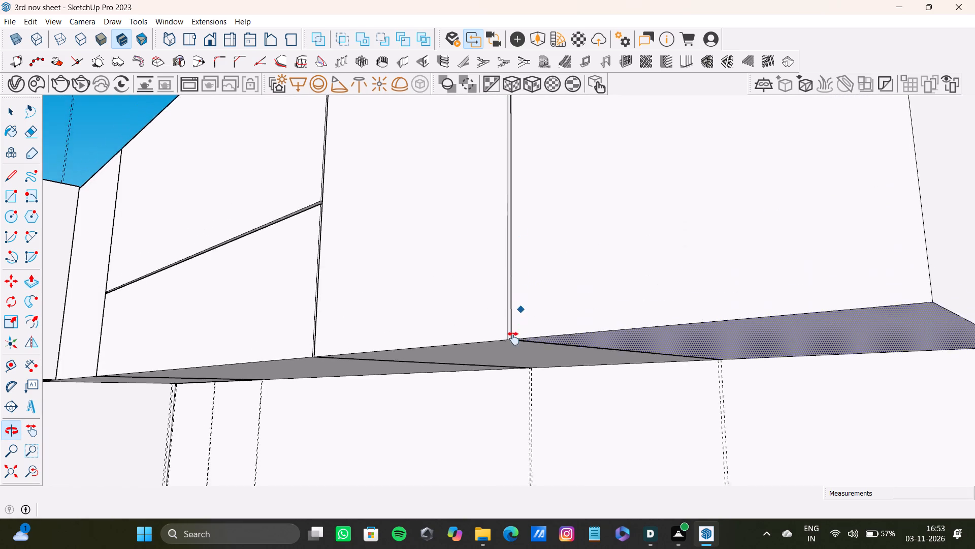
pyautogui.moveTo(513, 339); pyautogui.dragTo(511, 251, button='middle')
pyautogui.scroll(16, 512, 240)
pyautogui.moveTo(522, 207); pyautogui.dragTo(699, 254, button='middle')
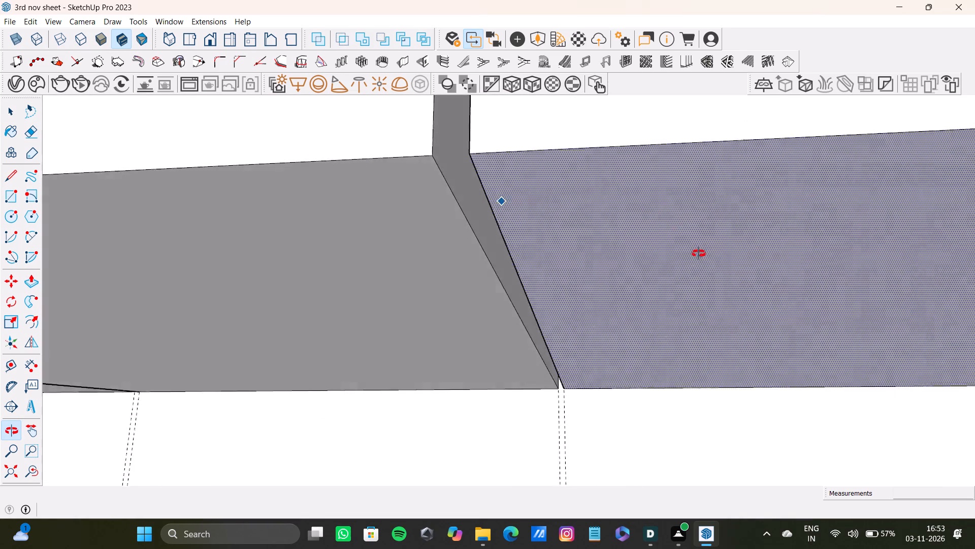
pyautogui.moveTo(699, 254); pyautogui.dragTo(740, 344, button='middle')
pyautogui.scroll(-8, 516, 257)
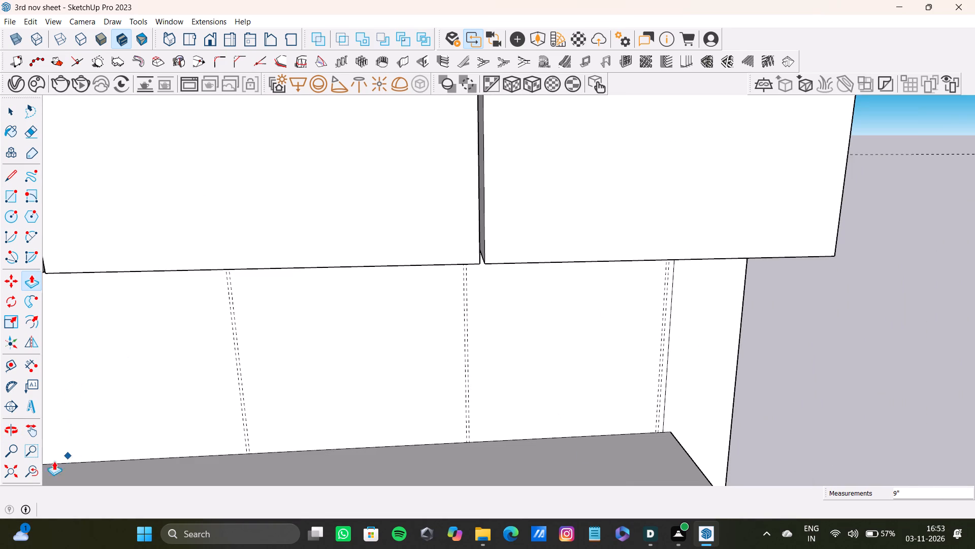
# Review the whole kitchen model, checking the upper cabinets on both walls, the counters and the island.
pyautogui.click(30, 469)
pyautogui.click(14, 473)
pyautogui.scroll(4, 680, 251)
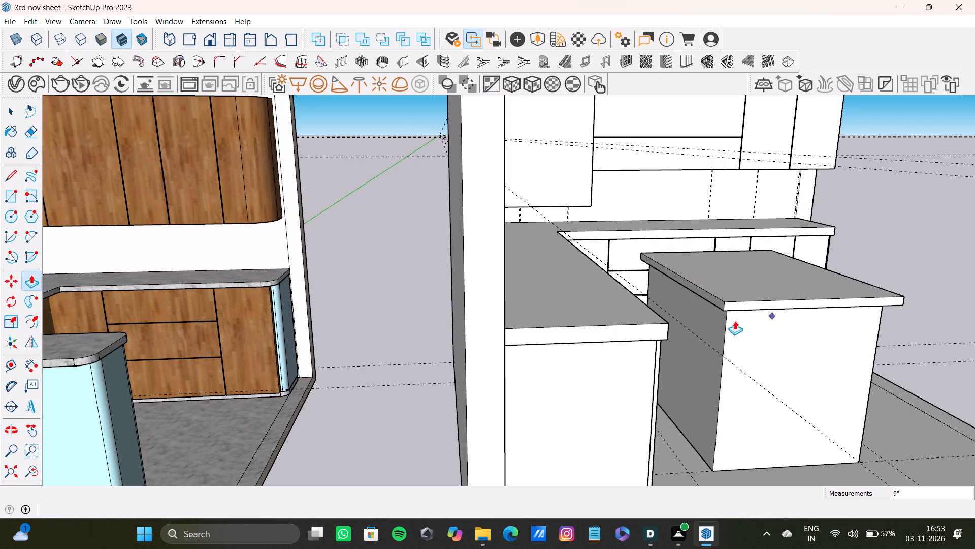
pyautogui.scroll(-8, 699, 264)
pyautogui.keyDown('shift'); pyautogui.moveTo(700, 245); pyautogui.dragTo(484, 304, button='middle'); pyautogui.keyUp('shift')
pyautogui.scroll(4, 703, 323)
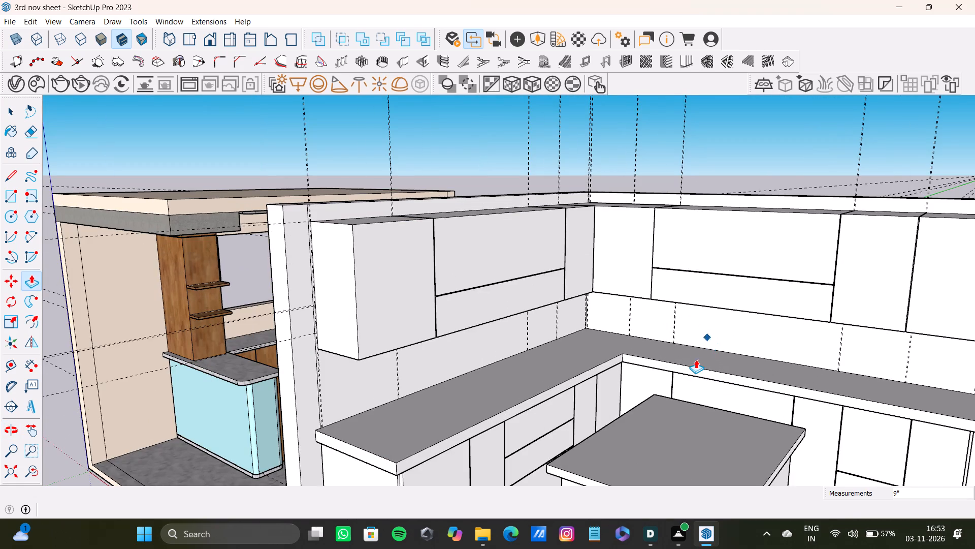
pyautogui.scroll(-7, 530, 161)
pyautogui.keyDown('shift'); pyautogui.moveTo(553, 189); pyautogui.dragTo(561, 269, button='middle'); pyautogui.keyUp('shift')
pyautogui.scroll(4, 492, 353)
pyautogui.scroll(-4, 490, 369)
pyautogui.keyDown('shift'); pyautogui.moveTo(504, 376); pyautogui.dragTo(494, 293, button='middle'); pyautogui.keyUp('shift')
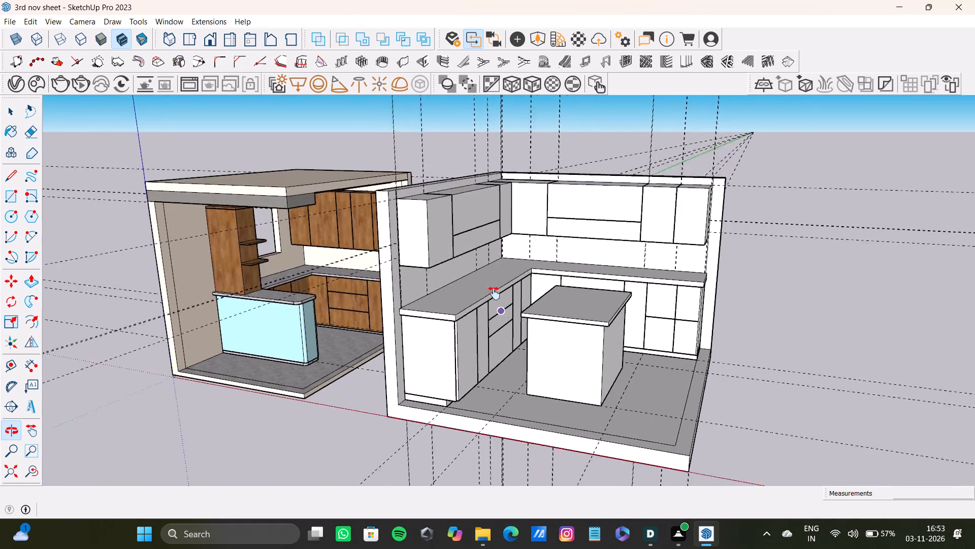
pyautogui.keyDown('shift'); pyautogui.moveTo(494, 293); pyautogui.dragTo(442, 261, button='middle'); pyautogui.keyUp('shift')
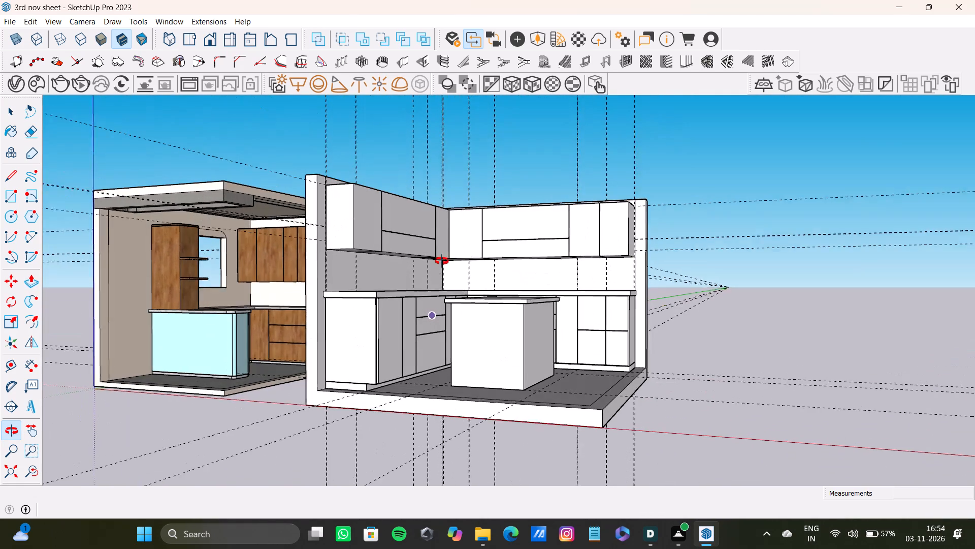
pyautogui.keyDown('shift'); pyautogui.moveTo(442, 261); pyautogui.dragTo(442, 262, button='middle'); pyautogui.keyUp('shift')
pyautogui.scroll(9, 452, 292)
pyautogui.scroll(-5, 419, 230)
pyautogui.moveTo(419, 230); pyautogui.dragTo(387, 456, button='middle')
pyautogui.scroll(-1, 390, 432)
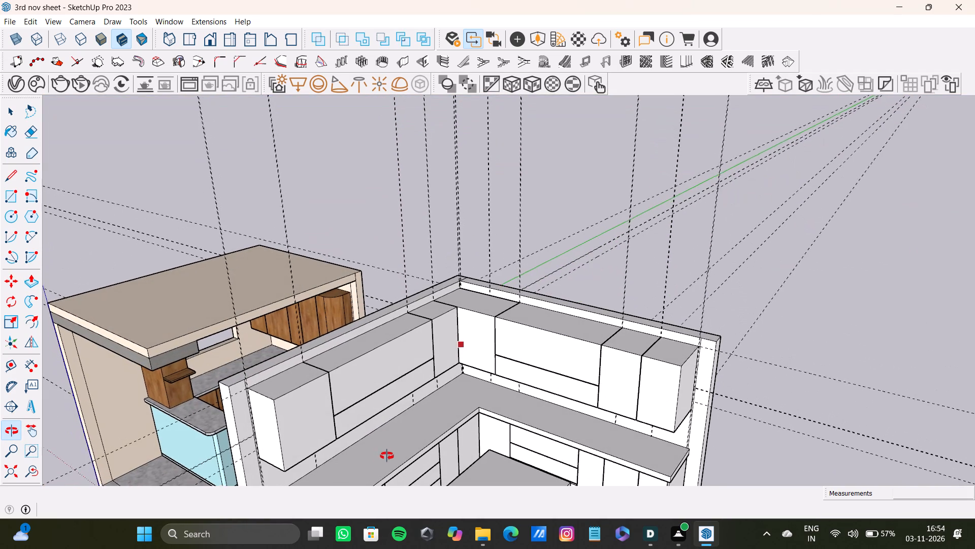
pyautogui.moveTo(387, 456); pyautogui.dragTo(352, 401, button='middle')
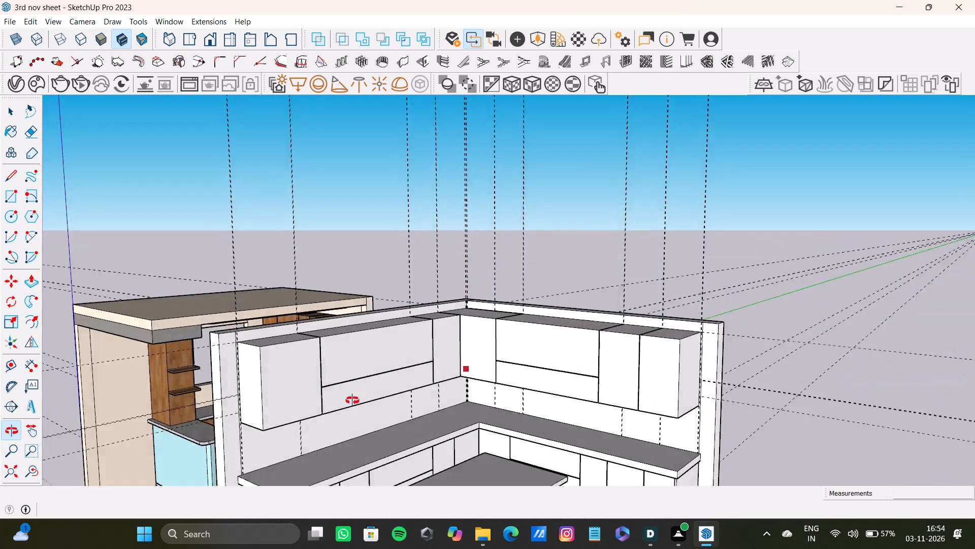
pyautogui.moveTo(352, 401); pyautogui.dragTo(291, 404, button='middle')
# Offset the upper front face of the two-part wall cabinet nearest the wood kitchen inward to form a narrow frame border.
pyautogui.moveTo(352, 346); pyautogui.dragTo(309, 365, button='middle')
pyautogui.scroll(4, 363, 365)
pyautogui.moveTo(365, 362); pyautogui.dragTo(317, 363, button='middle')
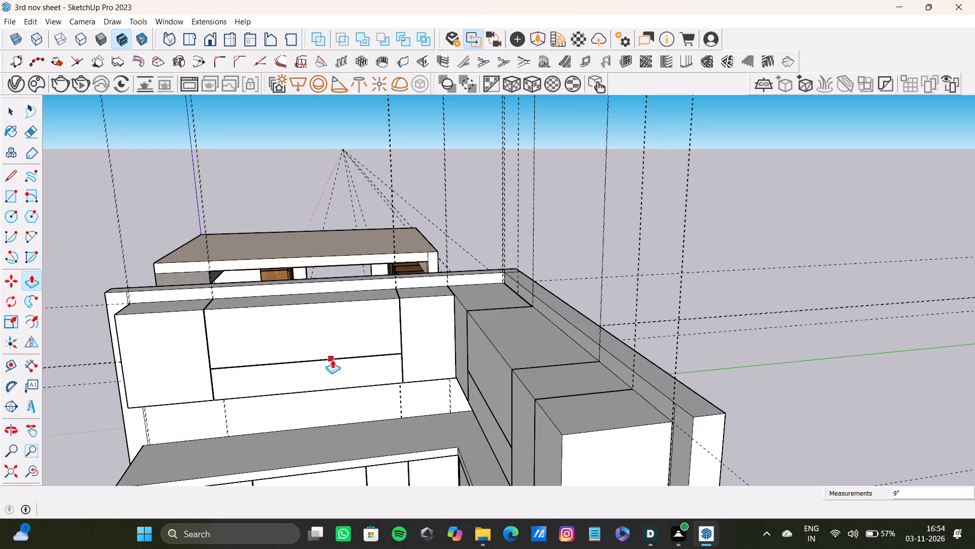
pyautogui.press('space')
pyautogui.click(324, 309)
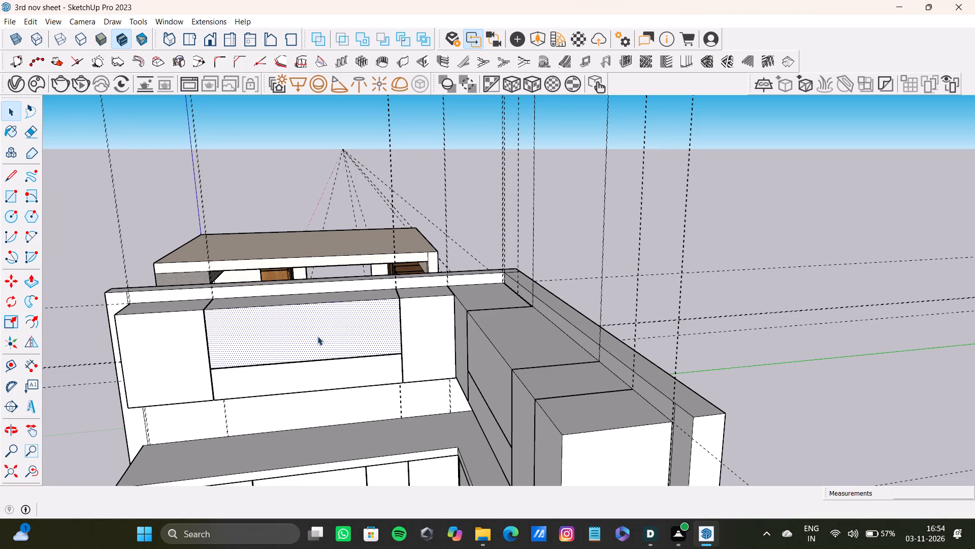
pyautogui.press('f')
pyautogui.moveTo(298, 329); pyautogui.dragTo(310, 329)
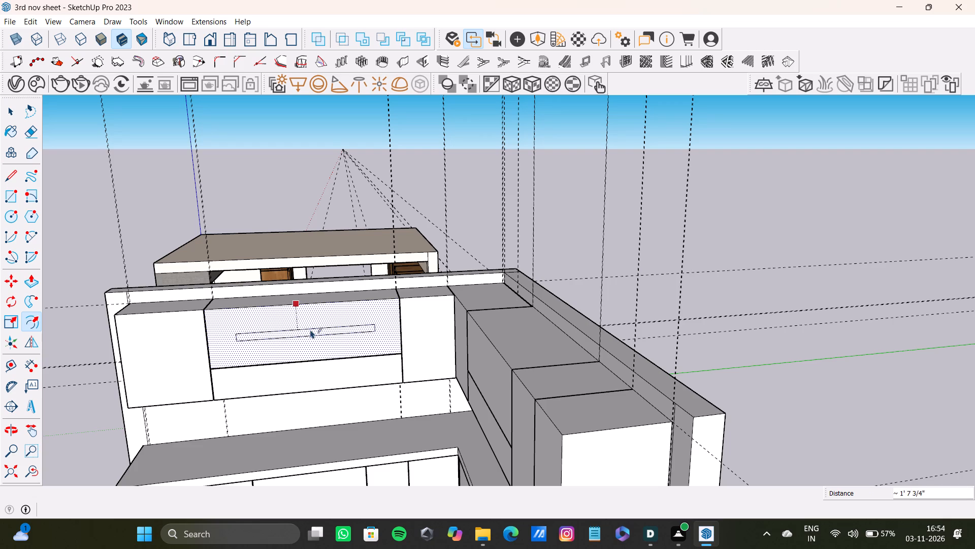
pyautogui.moveTo(310, 329); pyautogui.dragTo(307, 308)
pyautogui.scroll(-3, 303, 323)
pyautogui.keyDown('shift'); pyautogui.moveTo(306, 329); pyautogui.dragTo(311, 330, button='middle'); pyautogui.keyUp('shift')
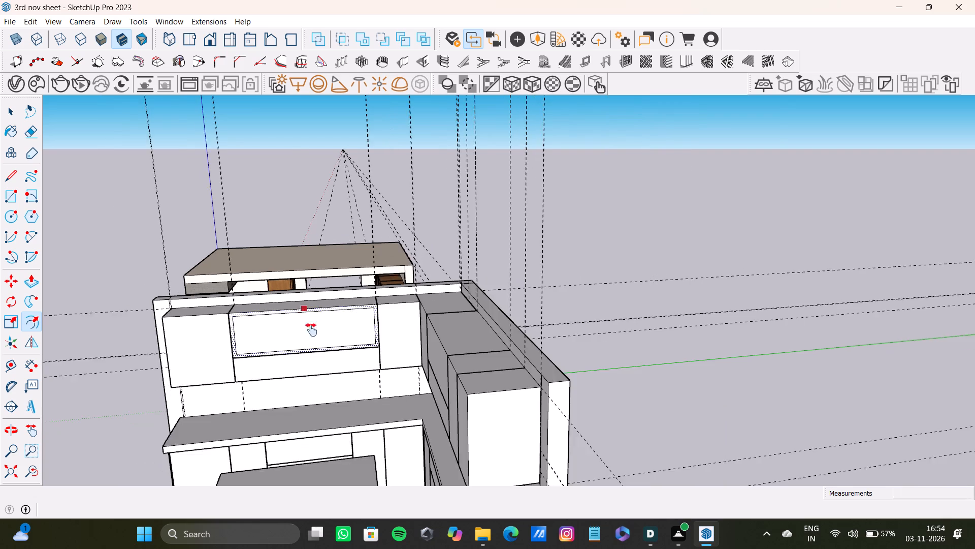
pyautogui.keyDown('shift'); pyautogui.moveTo(311, 330); pyautogui.dragTo(474, 331, button='middle'); pyautogui.keyUp('shift')
pyautogui.scroll(9, 379, 337)
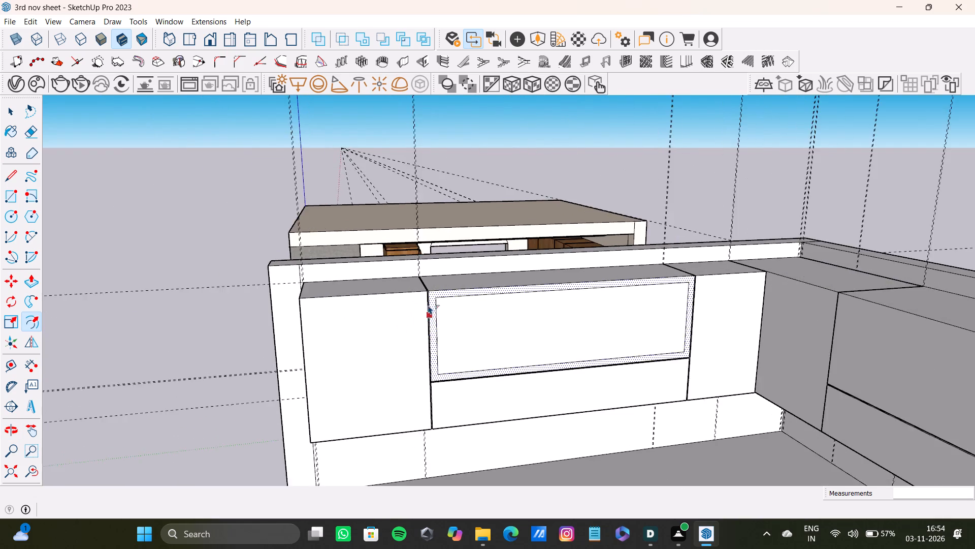
pyautogui.scroll(5, 428, 305)
# Push the inset upper panel of that cabinet back about 2' 3 11/16" to form an open niche.
pyautogui.click(455, 325)
pyautogui.press('space')
pyautogui.press('p')
pyautogui.click(455, 326)
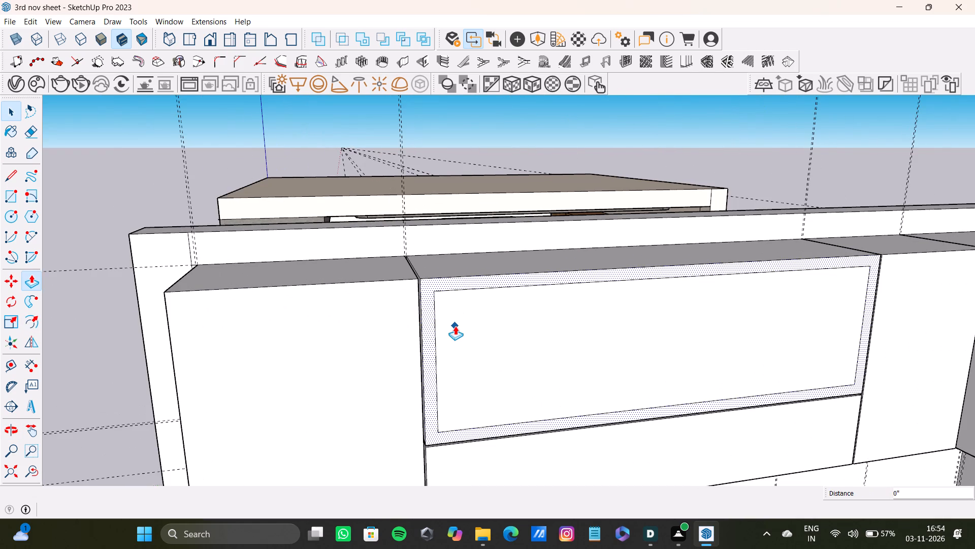
pyautogui.press('space')
pyautogui.click(457, 328)
pyautogui.press('p')
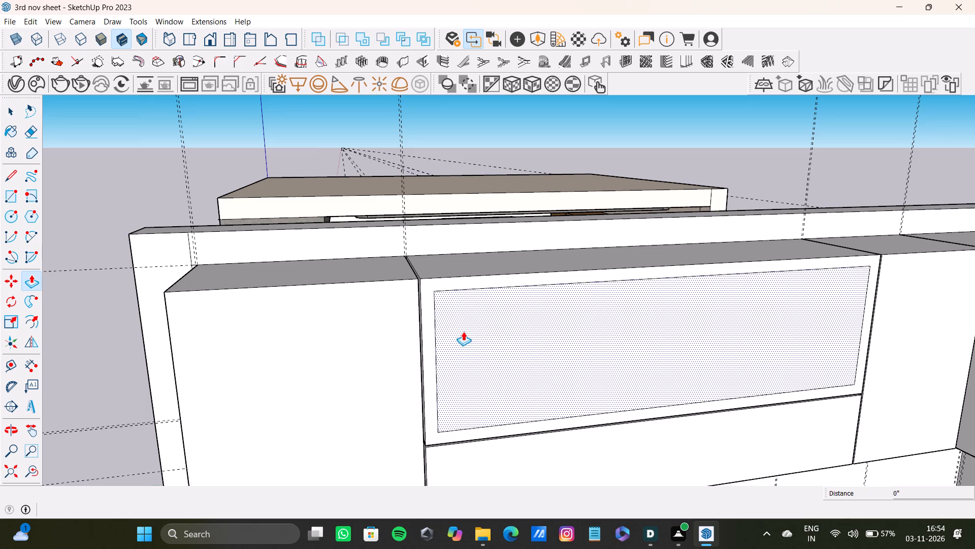
pyautogui.moveTo(488, 344); pyautogui.dragTo(463, 320)
pyautogui.scroll(-7, 480, 359)
pyautogui.keyDown('shift'); pyautogui.moveTo(504, 358); pyautogui.dragTo(459, 255, button='middle'); pyautogui.keyUp('shift')
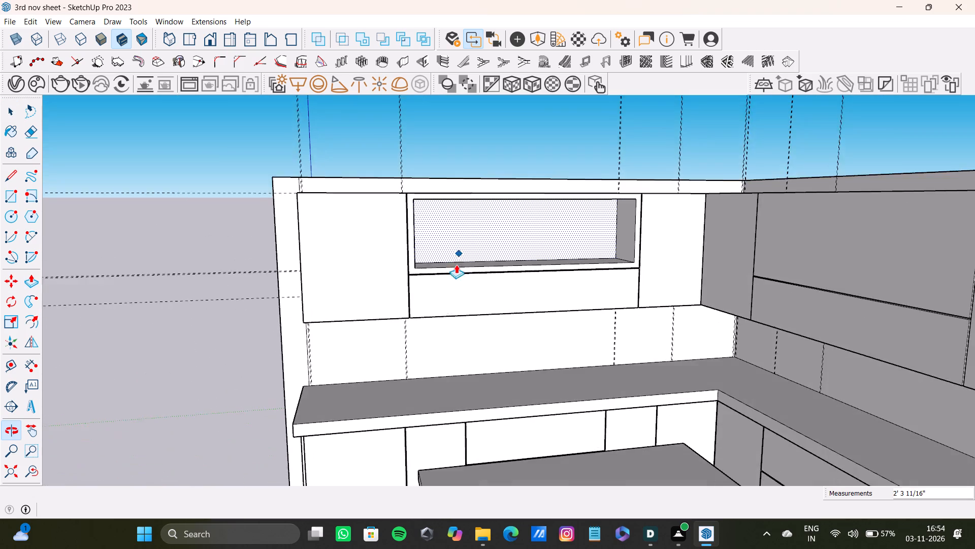
# Offset the lower front face of the same cabinet inward about 2" to form a frame border.
pyautogui.scroll(5, 447, 303)
pyautogui.press('space')
pyautogui.click(445, 301)
pyautogui.press('f')
pyautogui.moveTo(445, 301); pyautogui.dragTo(442, 309)
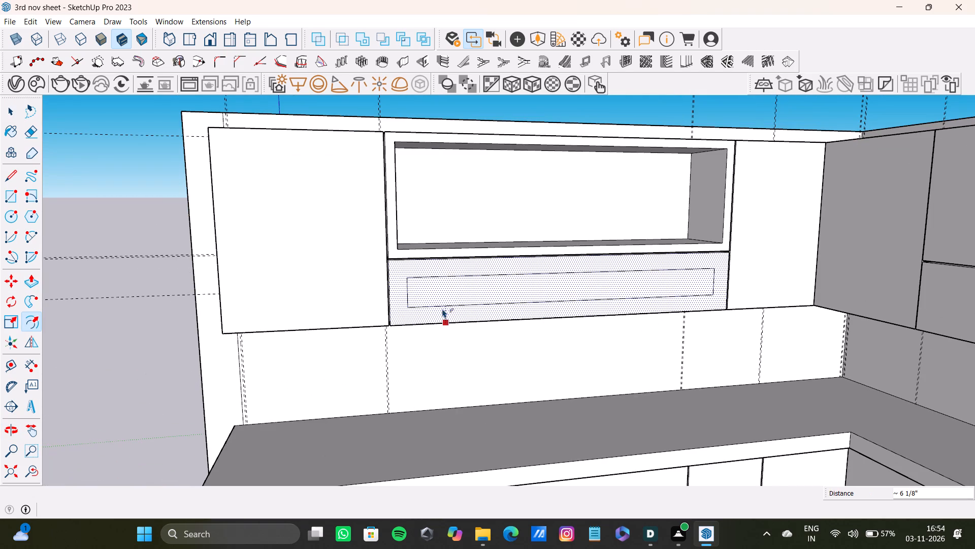
pyautogui.moveTo(442, 309); pyautogui.dragTo(434, 319)
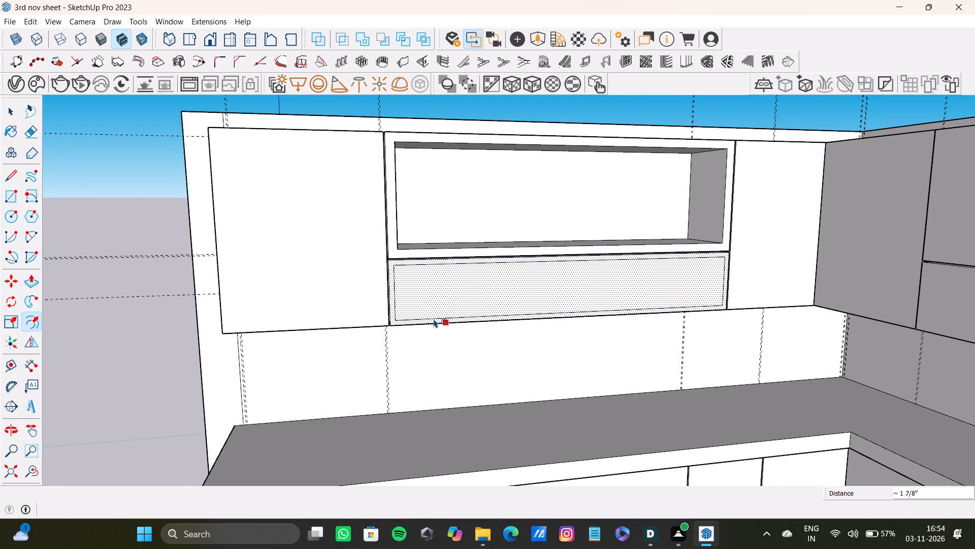
pyautogui.moveTo(434, 319); pyautogui.dragTo(436, 318)
# Push the inset lower panel of that cabinet back about 2' 3 1/2" to form a second open niche.
pyautogui.press('space')
pyautogui.click(421, 274)
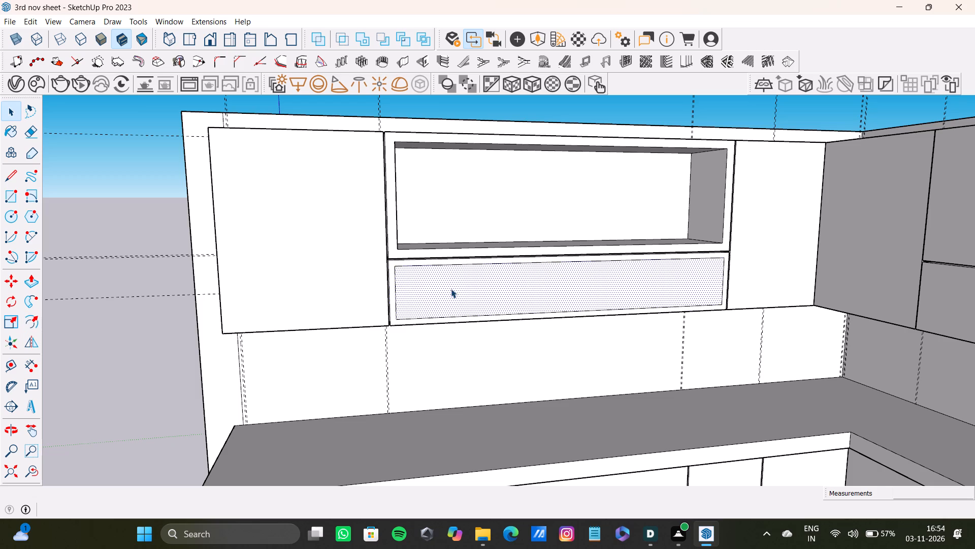
pyautogui.press('p')
pyautogui.scroll(3, 449, 286)
pyautogui.moveTo(460, 309); pyautogui.dragTo(449, 290)
pyautogui.scroll(-12, 449, 290)
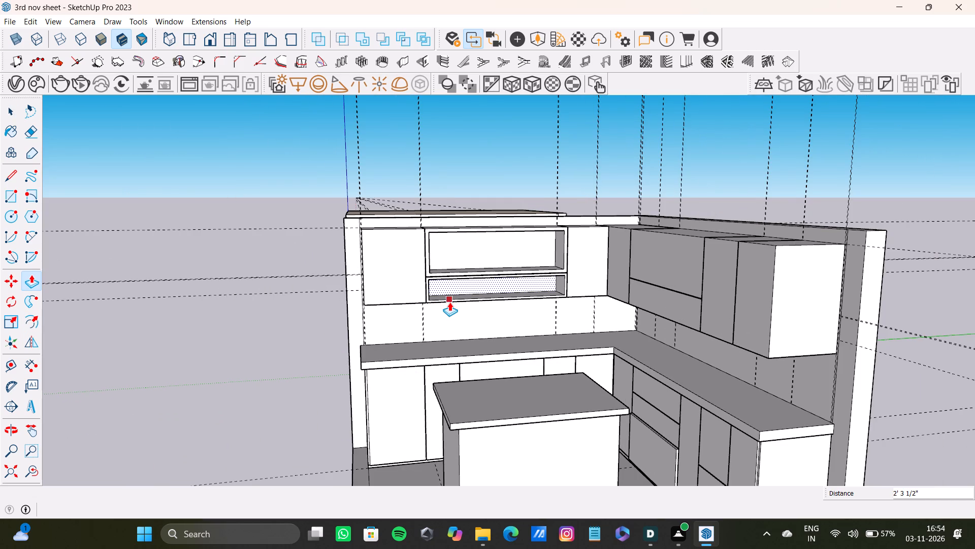
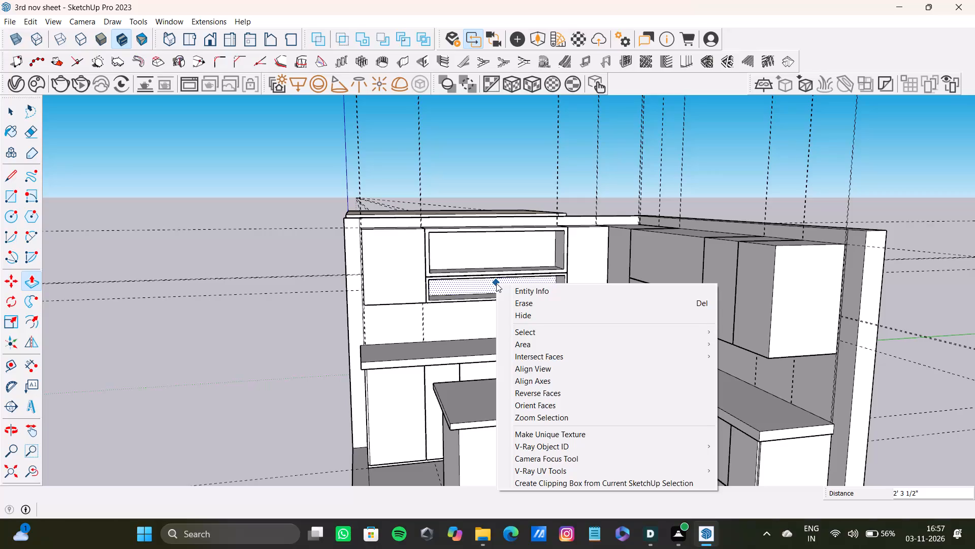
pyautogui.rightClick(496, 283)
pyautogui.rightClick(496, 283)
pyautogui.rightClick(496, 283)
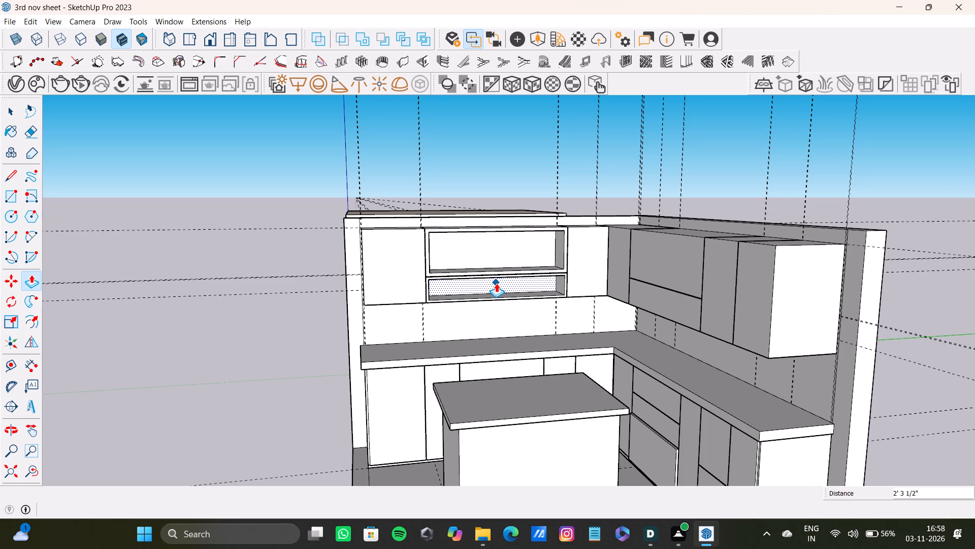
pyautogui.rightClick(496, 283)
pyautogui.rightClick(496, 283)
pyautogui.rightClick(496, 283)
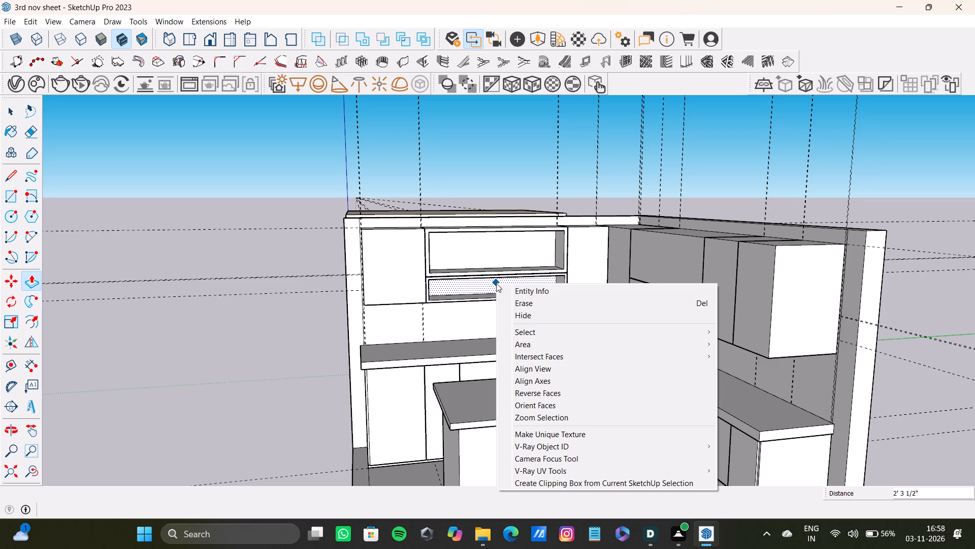
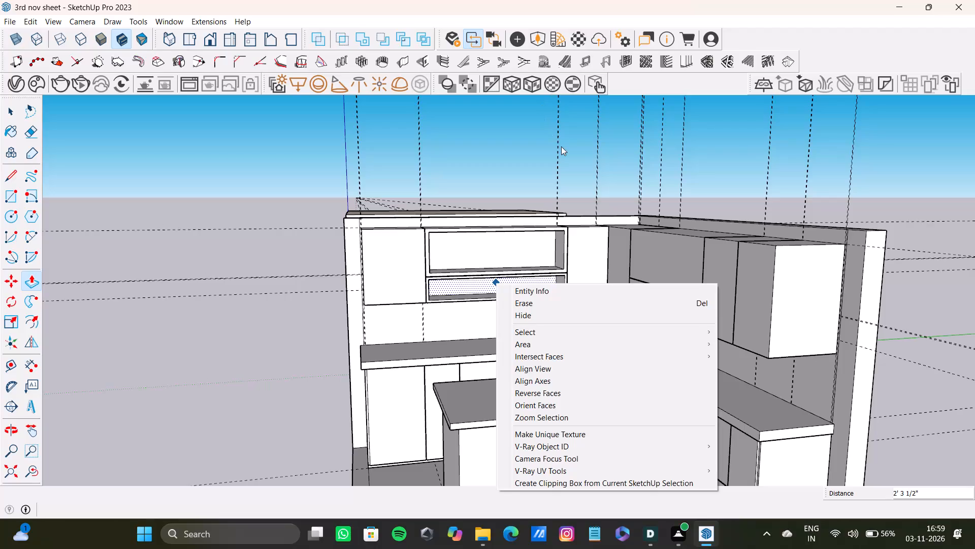
# Push the lower niche's framed face inward with Push/Pull until its back lines up with the upper niche's back.
pyautogui.press('space')
pyautogui.press('space')
pyautogui.scroll(-7, 553, 185)
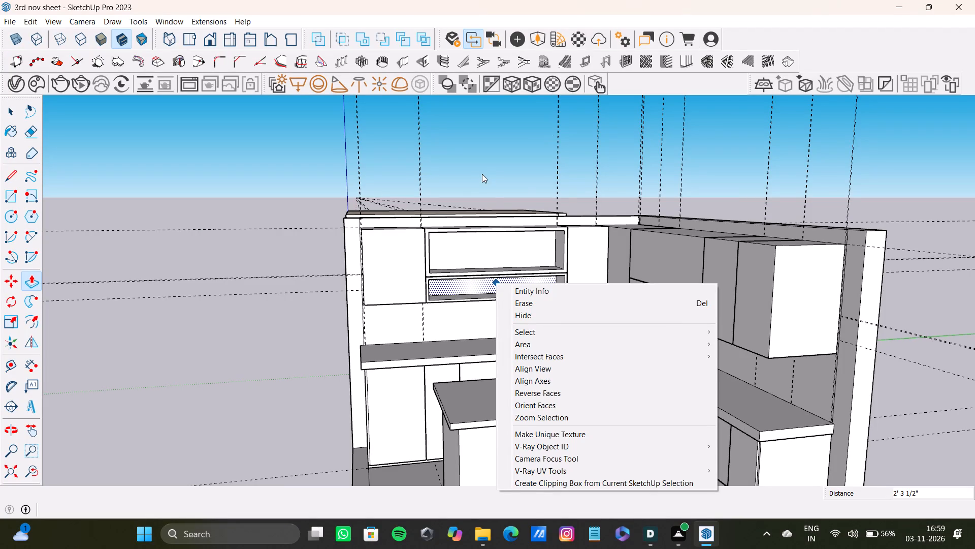
pyautogui.click(476, 174)
pyautogui.scroll(-3, 547, 220)
pyautogui.moveTo(564, 253); pyautogui.dragTo(587, 293, button='middle')
pyautogui.scroll(-6, 571, 273)
pyautogui.moveTo(558, 277); pyautogui.dragTo(542, 285, button='middle')
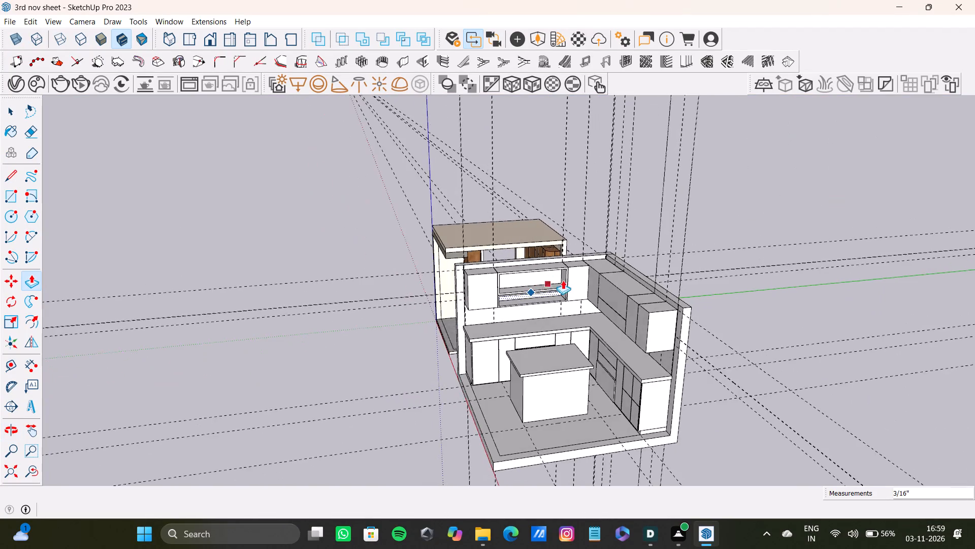
pyautogui.scroll(12, 568, 277)
pyautogui.scroll(4, 494, 354)
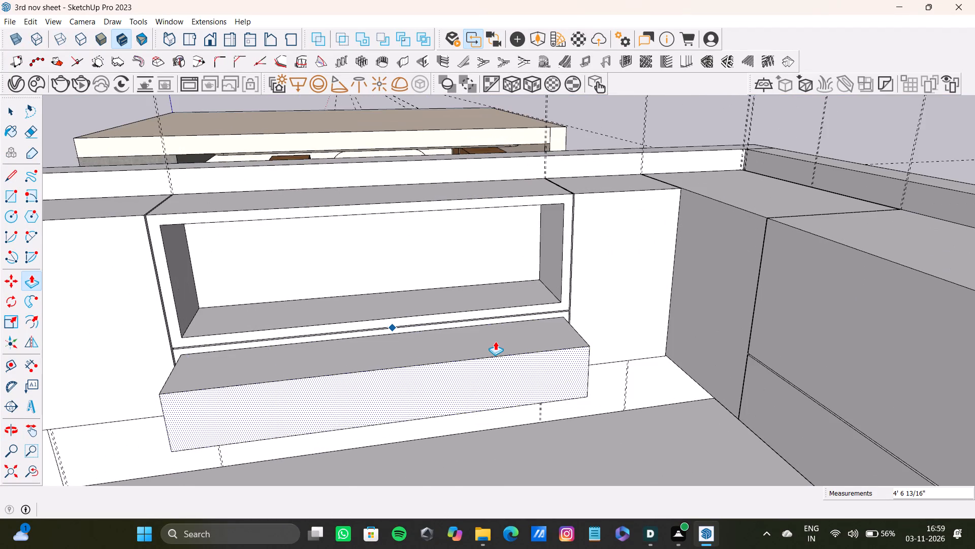
pyautogui.scroll(-7, 495, 341)
pyautogui.moveTo(494, 342); pyautogui.dragTo(597, 327, button='middle')
pyautogui.scroll(4, 506, 353)
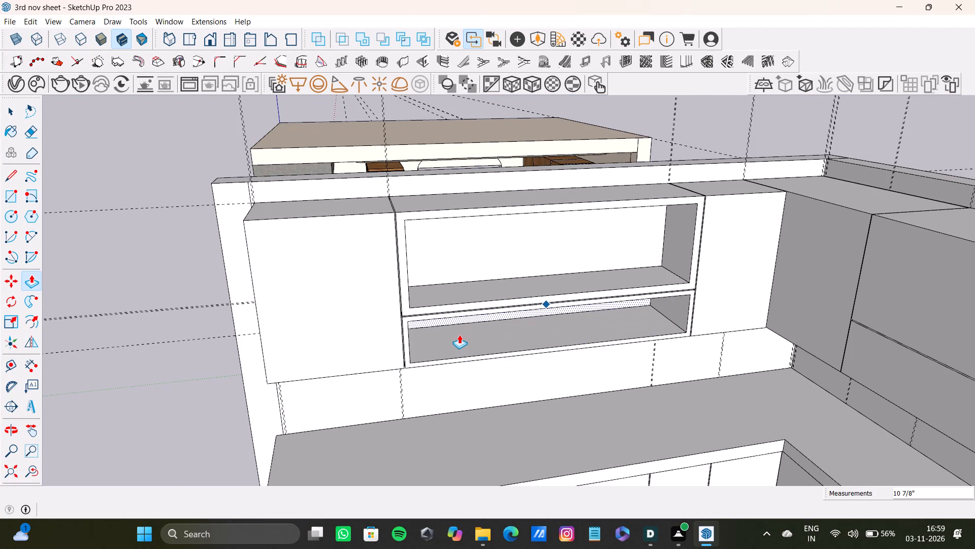
pyautogui.click(460, 341)
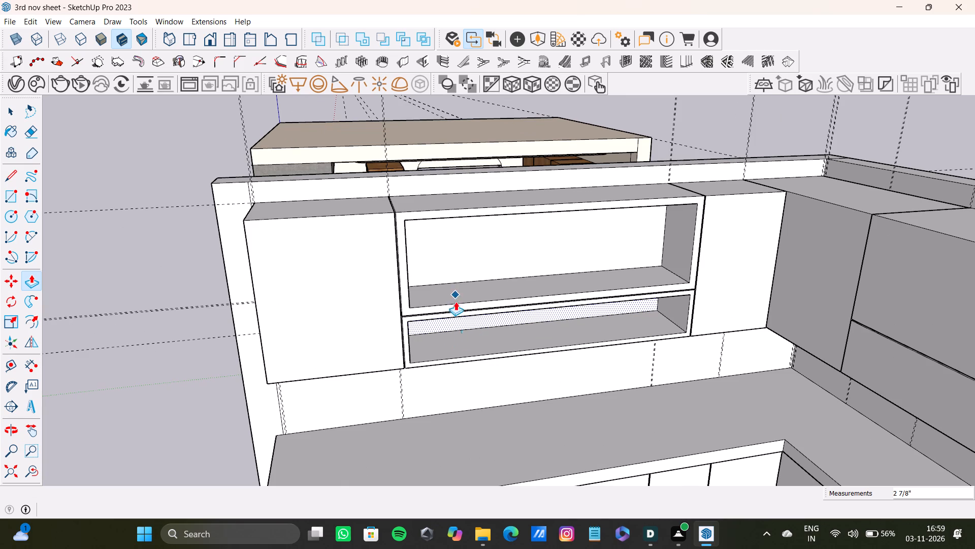
pyautogui.moveTo(470, 331); pyautogui.dragTo(458, 248)
pyautogui.scroll(-4, 468, 279)
pyautogui.moveTo(507, 316); pyautogui.dragTo(495, 234, button='middle')
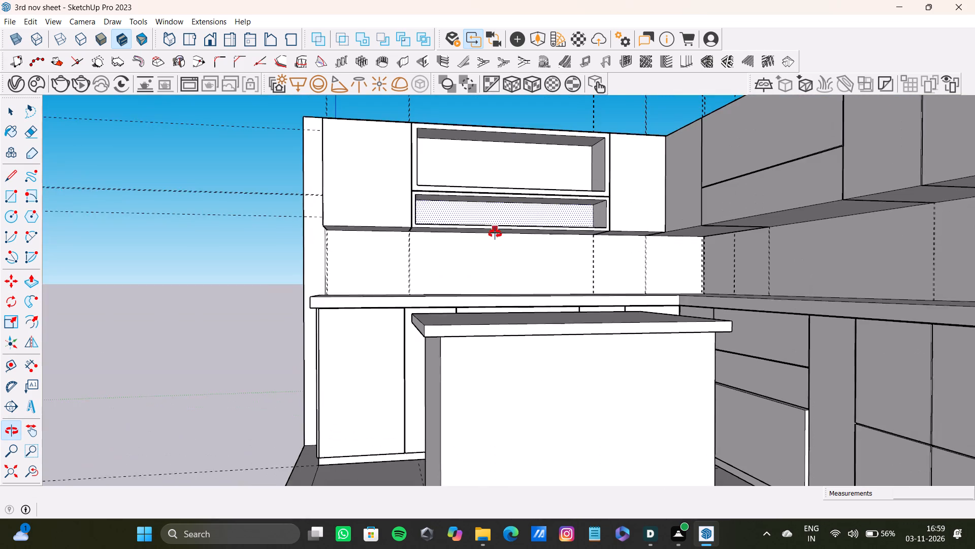
pyautogui.moveTo(495, 234); pyautogui.dragTo(442, 341, button='middle')
pyautogui.press('space')
# Offset the outline of the wide upper front panel on the adjacent wall's upper cabinets.
pyautogui.scroll(-4, 437, 307)
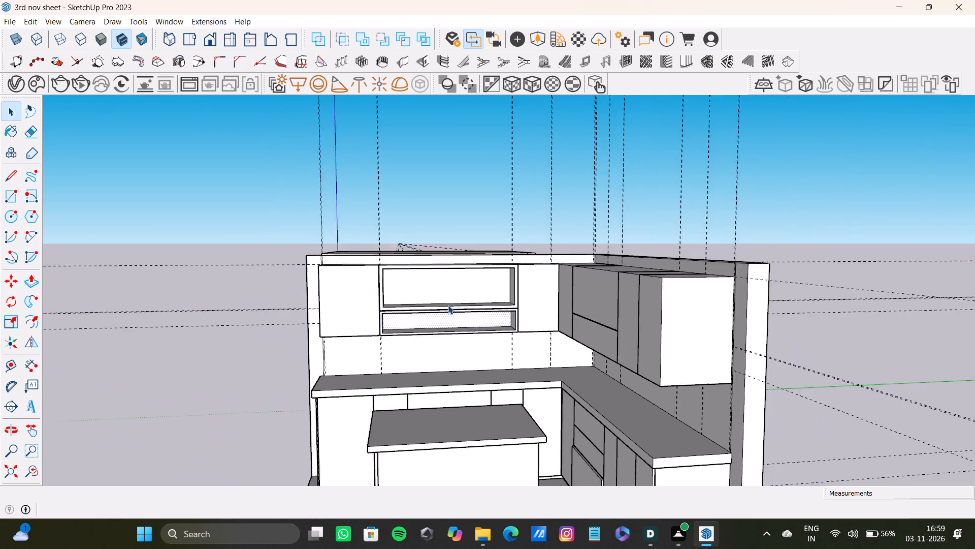
pyautogui.scroll(-1, 448, 305)
pyautogui.moveTo(451, 305); pyautogui.dragTo(572, 357, button='middle')
pyautogui.press('space')
pyautogui.scroll(2, 586, 337)
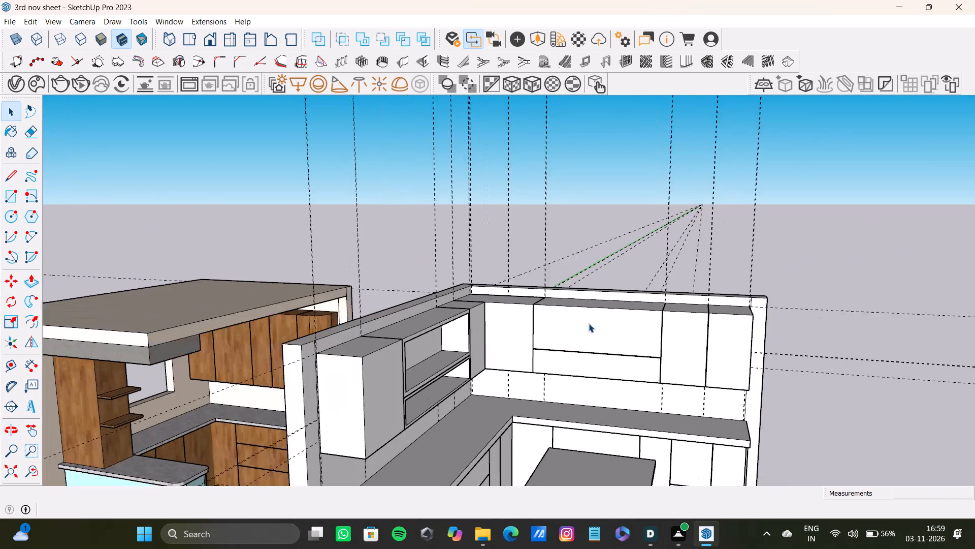
pyautogui.scroll(2, 589, 323)
pyautogui.click(589, 319)
pyautogui.press('f')
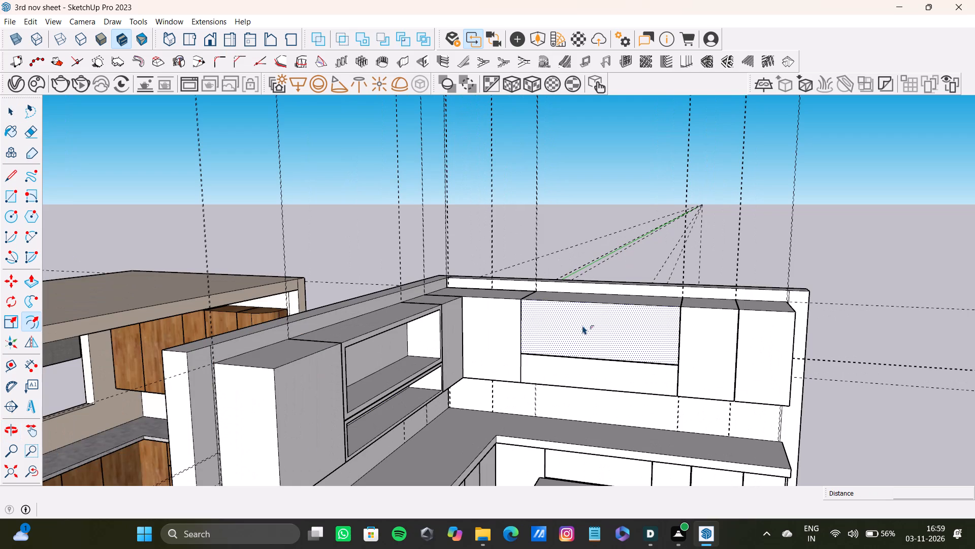
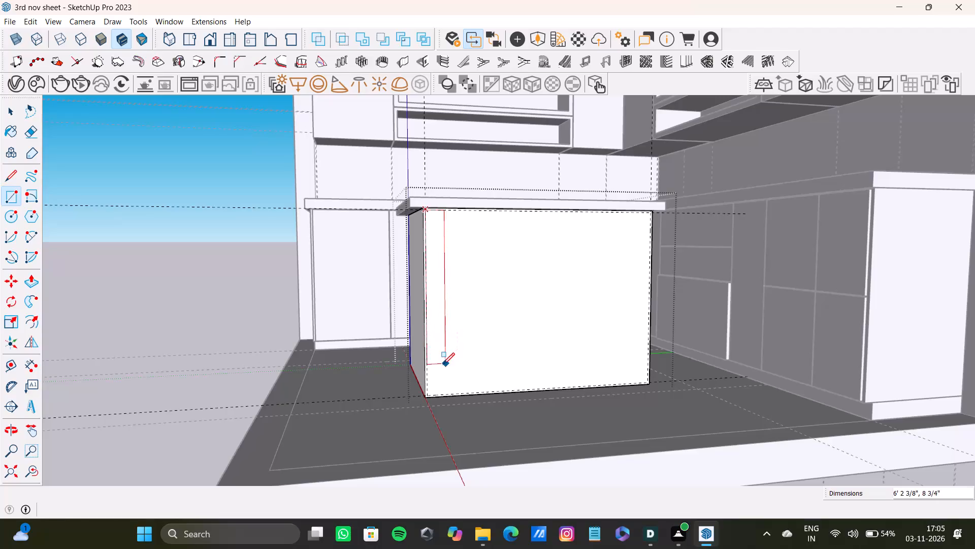
# Draw a narrow vertical rectangle about 7' 6" tall beside the island front's left guide, spanning from the upper guide to the lower guide.
pyautogui.scroll(7, 442, 364)
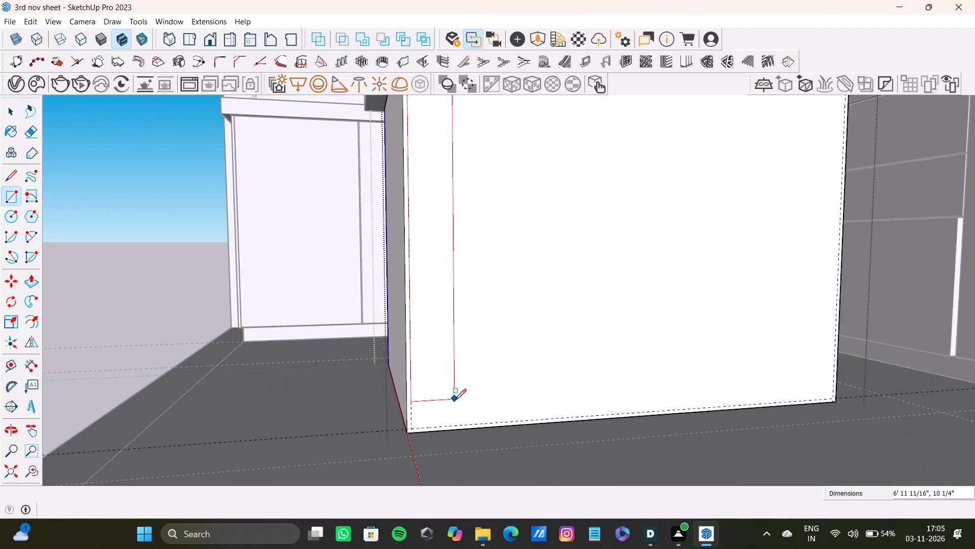
pyautogui.moveTo(454, 401); pyautogui.dragTo(427, 373, button='middle')
pyautogui.scroll(6, 392, 383)
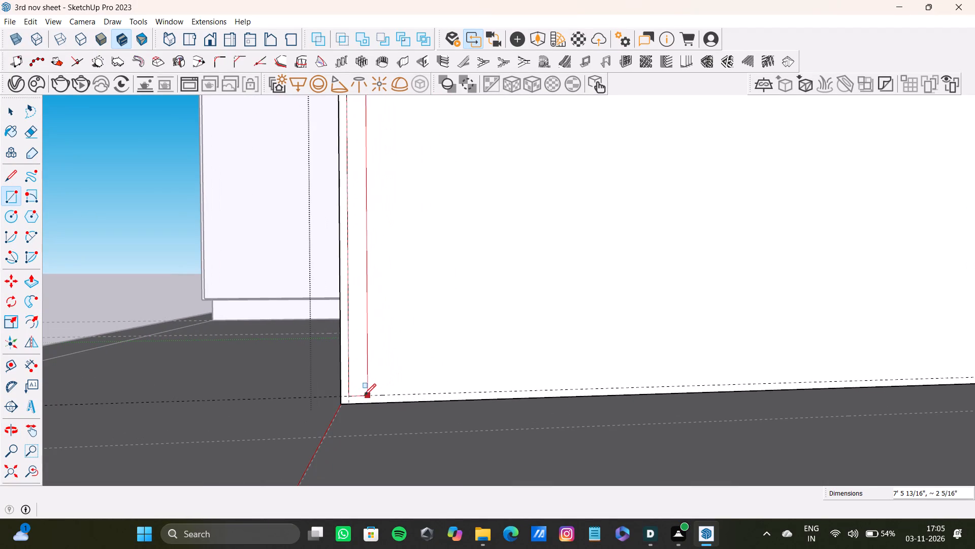
pyautogui.click(357, 395)
# Pull the narrow vertical strip on the island's front outward about 1 13/16" with Push/Pull.
pyautogui.scroll(-5, 363, 332)
pyautogui.keyDown('shift'); pyautogui.moveTo(378, 264); pyautogui.dragTo(386, 426, button='middle'); pyautogui.keyUp('shift')
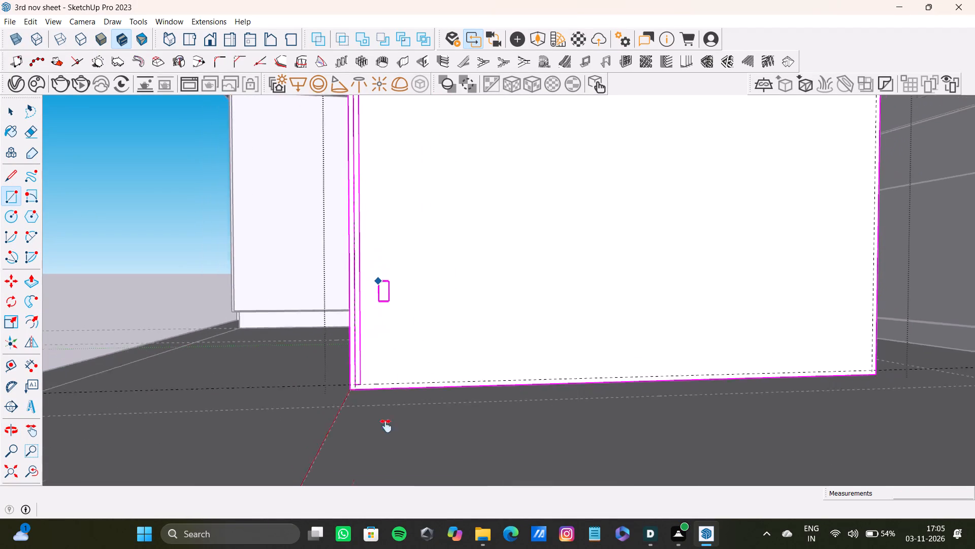
pyautogui.keyDown('shift'); pyautogui.moveTo(386, 426); pyautogui.dragTo(387, 474, button='middle'); pyautogui.keyUp('shift')
pyautogui.scroll(7, 381, 239)
pyautogui.scroll(-5, 356, 131)
pyautogui.press('space')
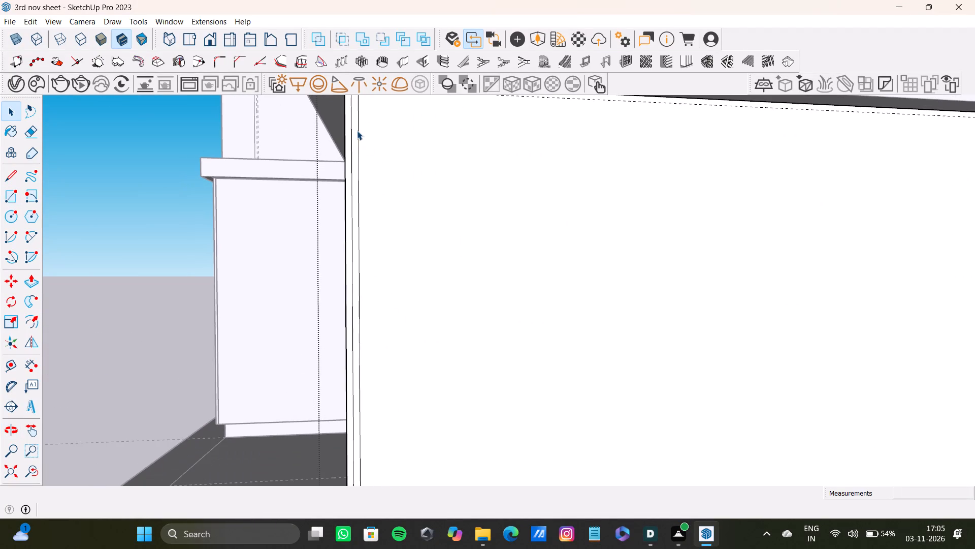
pyautogui.scroll(-4, 357, 131)
pyautogui.keyDown('shift'); pyautogui.moveTo(357, 131); pyautogui.dragTo(338, 217, button='middle'); pyautogui.keyUp('shift')
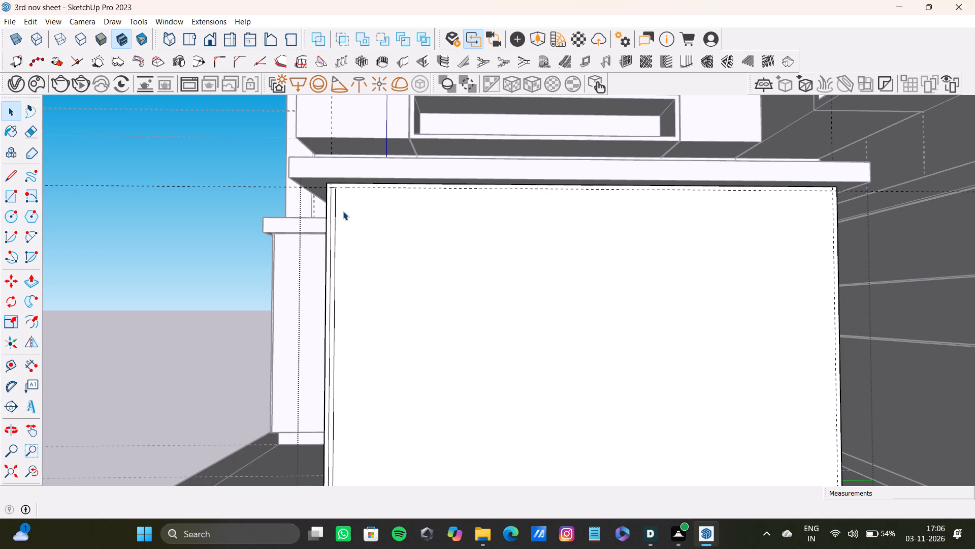
pyautogui.scroll(-9, 514, 194)
pyautogui.keyDown('shift'); pyautogui.moveTo(387, 241); pyautogui.dragTo(383, 320, button='middle'); pyautogui.keyUp('shift')
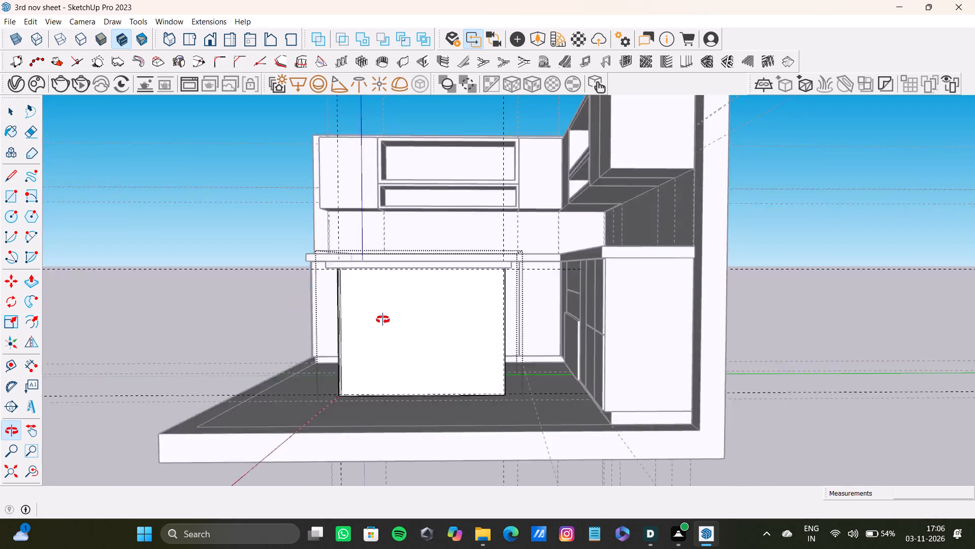
pyautogui.keyDown('shift'); pyautogui.moveTo(383, 320); pyautogui.dragTo(383, 332, button='middle'); pyautogui.keyUp('shift')
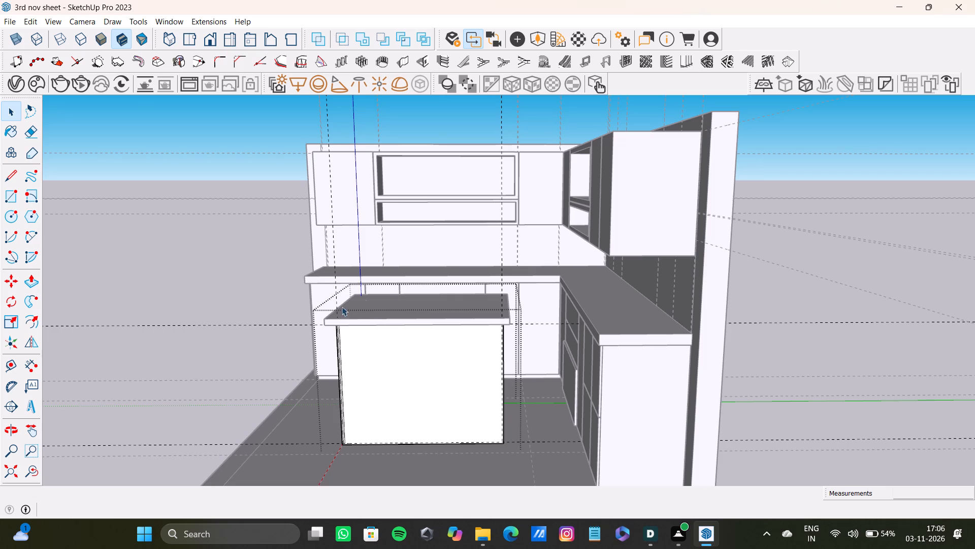
pyautogui.scroll(14, 317, 330)
pyautogui.moveTo(380, 341); pyautogui.dragTo(384, 299, button='middle')
pyautogui.scroll(-7, 384, 295)
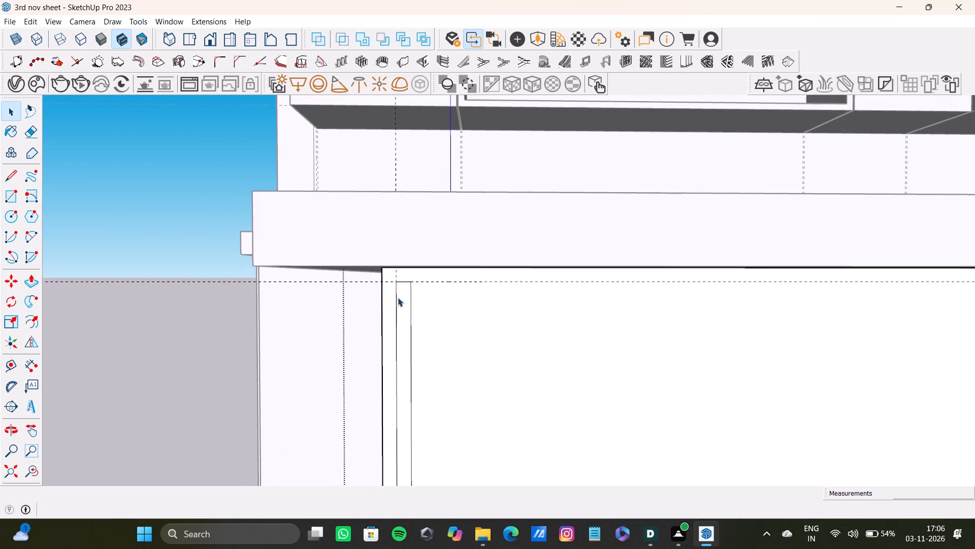
pyautogui.scroll(11, 400, 297)
pyautogui.click(402, 301)
pyautogui.press('p')
pyautogui.moveTo(408, 294); pyautogui.dragTo(401, 307)
# Widen the raised strip on the island's front by Push/Pulling its inner side face outward about 5/16".
pyautogui.scroll(-7, 401, 307)
pyautogui.keyDown('shift'); pyautogui.moveTo(406, 300); pyautogui.dragTo(366, 227, button='middle'); pyautogui.keyUp('shift')
pyautogui.scroll(-2, 414, 232)
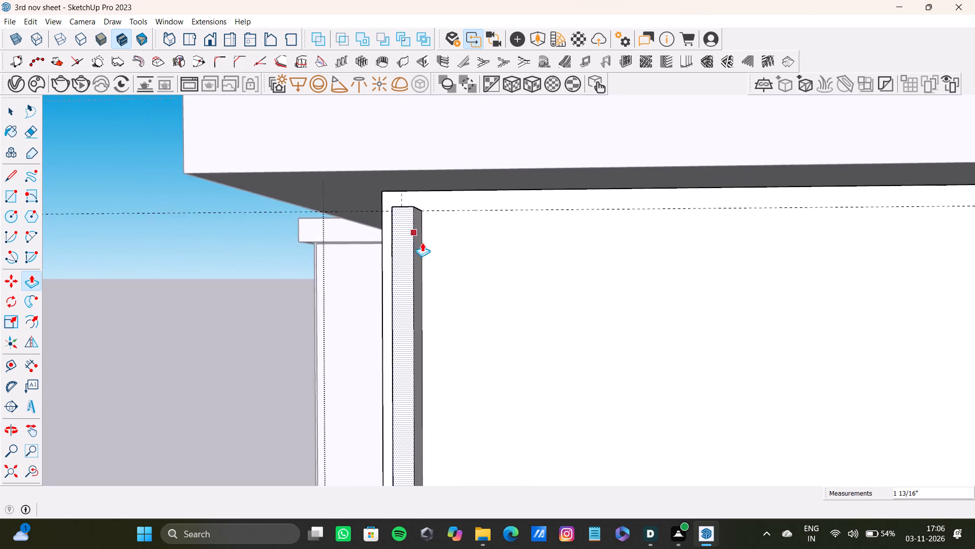
pyautogui.scroll(-7, 422, 242)
pyautogui.keyDown('shift'); pyautogui.moveTo(429, 301); pyautogui.dragTo(385, 290, button='middle'); pyautogui.keyUp('shift')
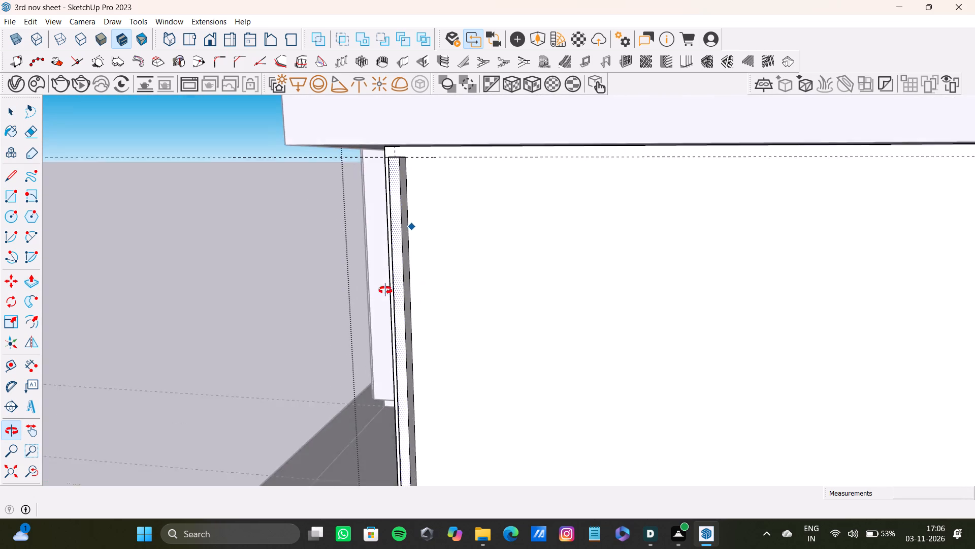
pyautogui.keyDown('shift'); pyautogui.moveTo(385, 290); pyautogui.dragTo(385, 289, button='middle'); pyautogui.keyUp('shift')
pyautogui.scroll(15, 420, 181)
pyautogui.press('space')
pyautogui.click(395, 158)
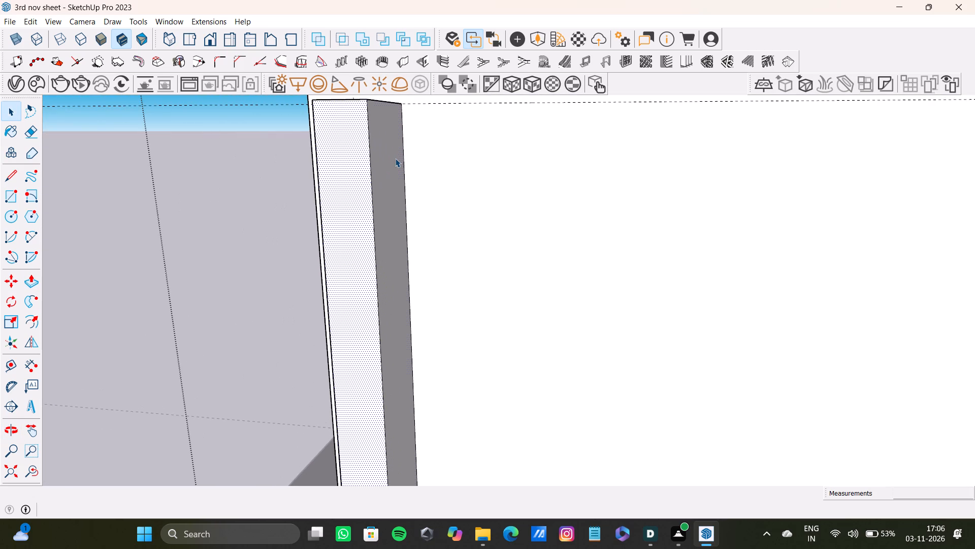
pyautogui.press('p')
pyautogui.moveTo(461, 135); pyautogui.dragTo(476, 138)
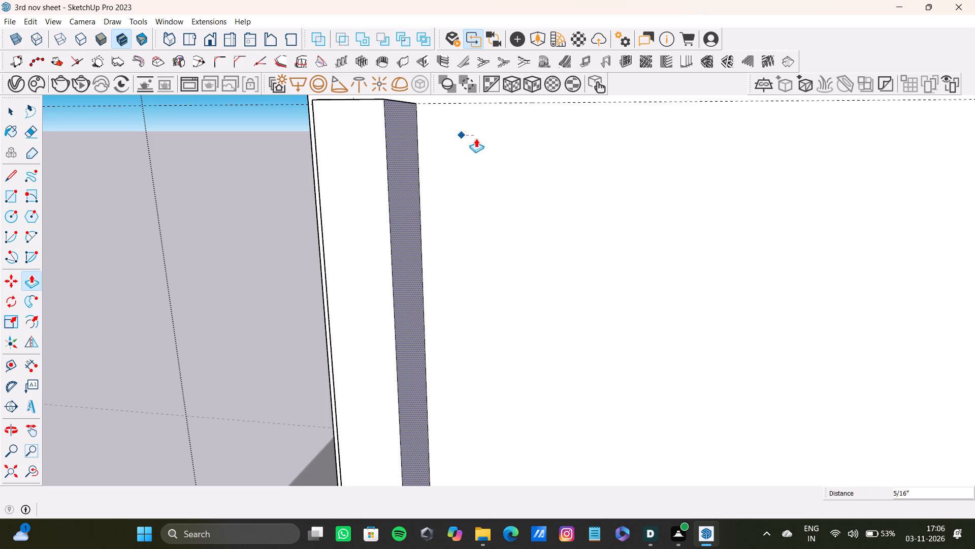
pyautogui.moveTo(476, 138); pyautogui.dragTo(473, 139)
# Pull the raised strip's front face farther out about 5/16" with Push/Pull.
pyautogui.press('space')
pyautogui.click(346, 167)
pyautogui.press('p')
pyautogui.moveTo(360, 161); pyautogui.dragTo(356, 176)
# Examine the raised strip's top end and depth against the island's front and countertop edge.
pyautogui.scroll(-20, 361, 173)
pyautogui.scroll(-15, 361, 173)
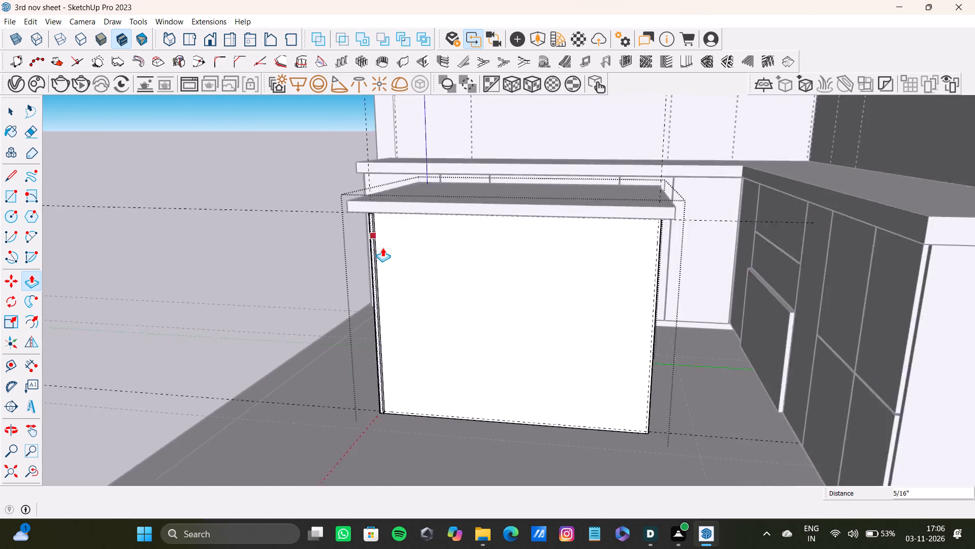
pyautogui.scroll(-5, 382, 248)
pyautogui.scroll(1, 384, 248)
pyautogui.moveTo(384, 248); pyautogui.dragTo(365, 258, button='middle')
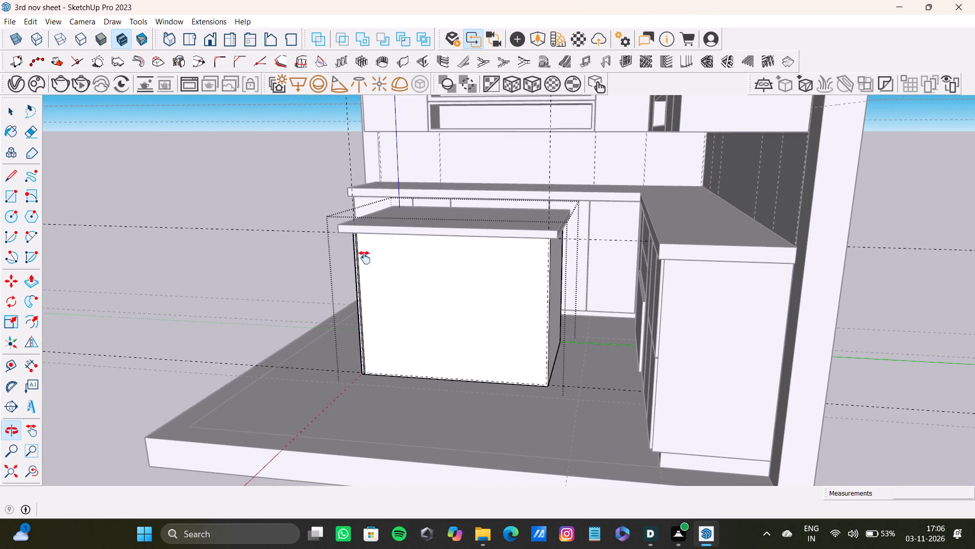
pyautogui.moveTo(365, 258); pyautogui.dragTo(387, 256, button='middle')
pyautogui.scroll(16, 384, 208)
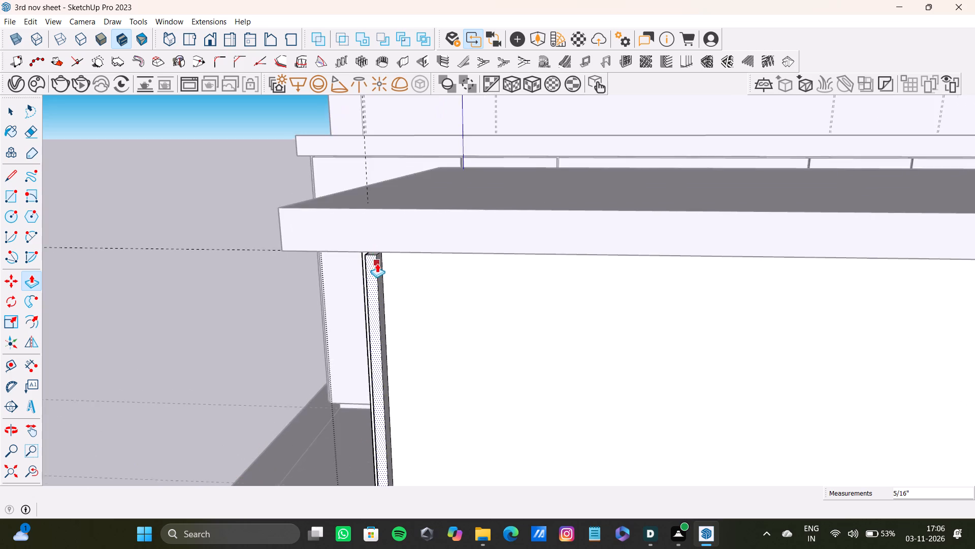
pyautogui.scroll(7, 377, 263)
pyautogui.moveTo(374, 266); pyautogui.dragTo(371, 259, button='middle')
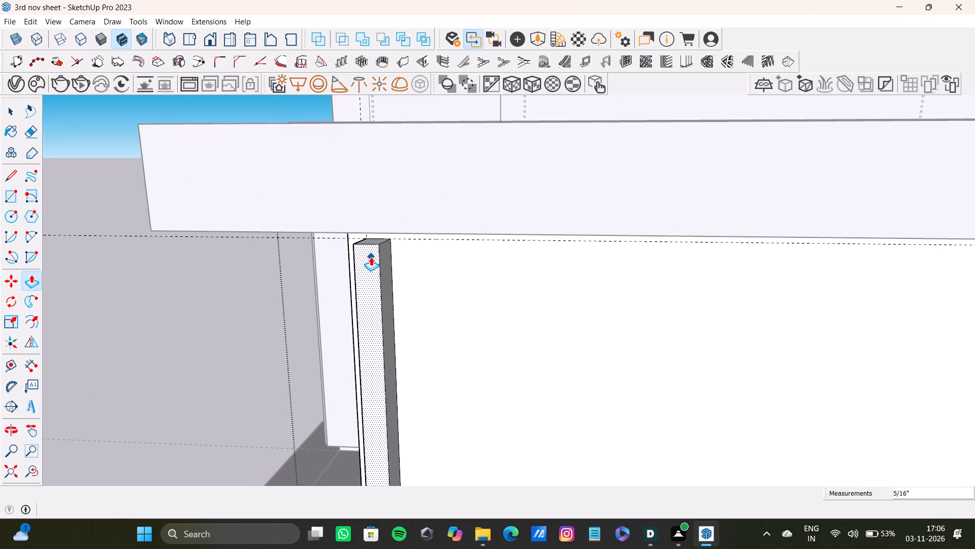
pyautogui.scroll(11, 376, 222)
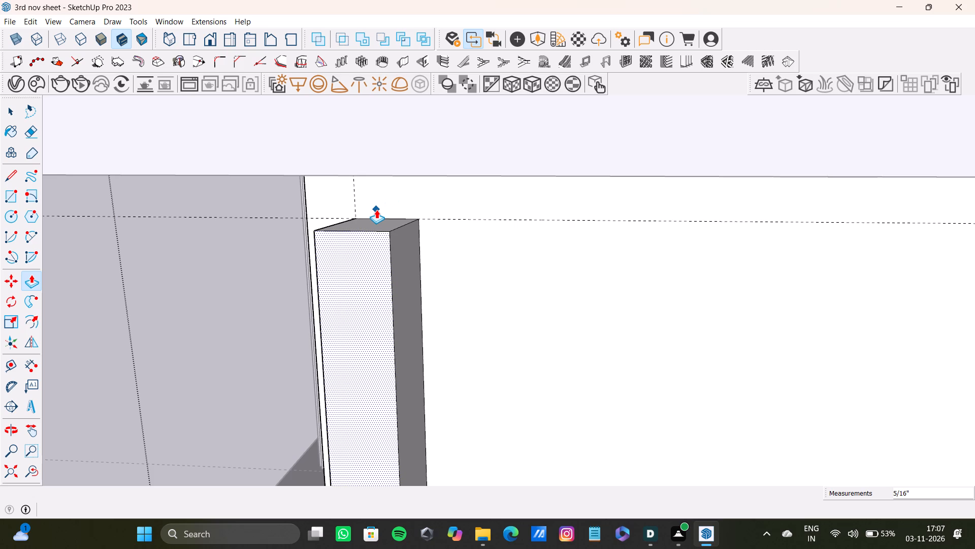
pyautogui.scroll(-11, 690, 376)
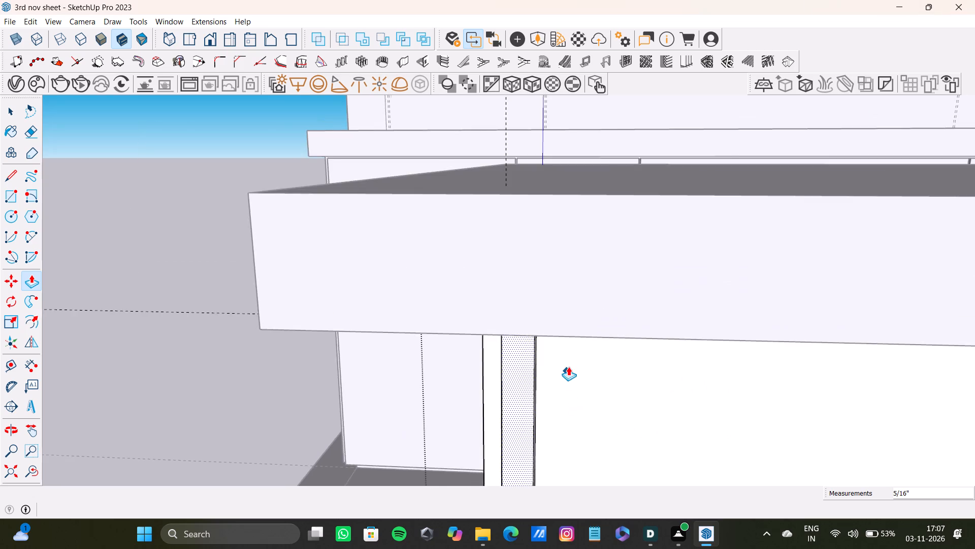
pyautogui.scroll(-1, 568, 367)
pyautogui.keyDown('shift'); pyautogui.moveTo(580, 376); pyautogui.dragTo(521, 254, button='middle'); pyautogui.keyUp('shift')
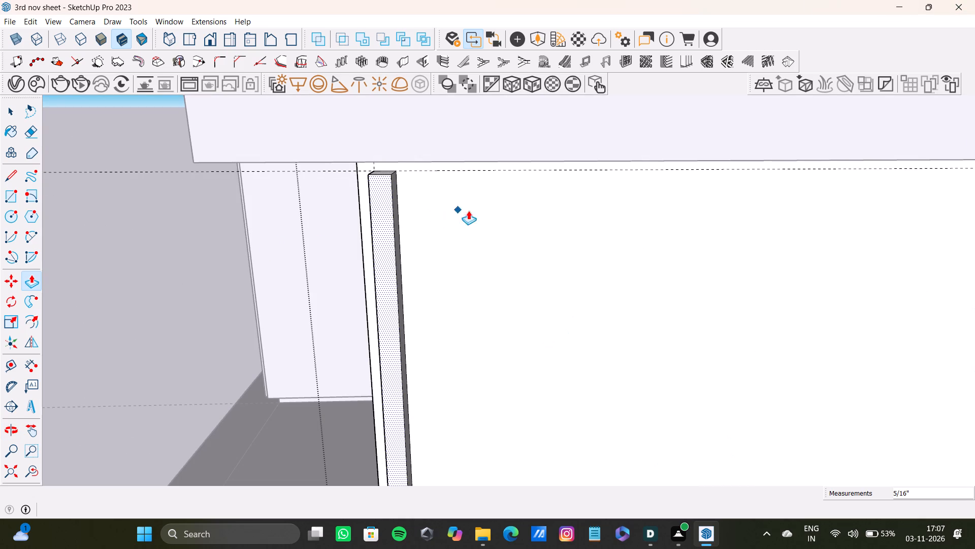
pyautogui.scroll(4, 326, 221)
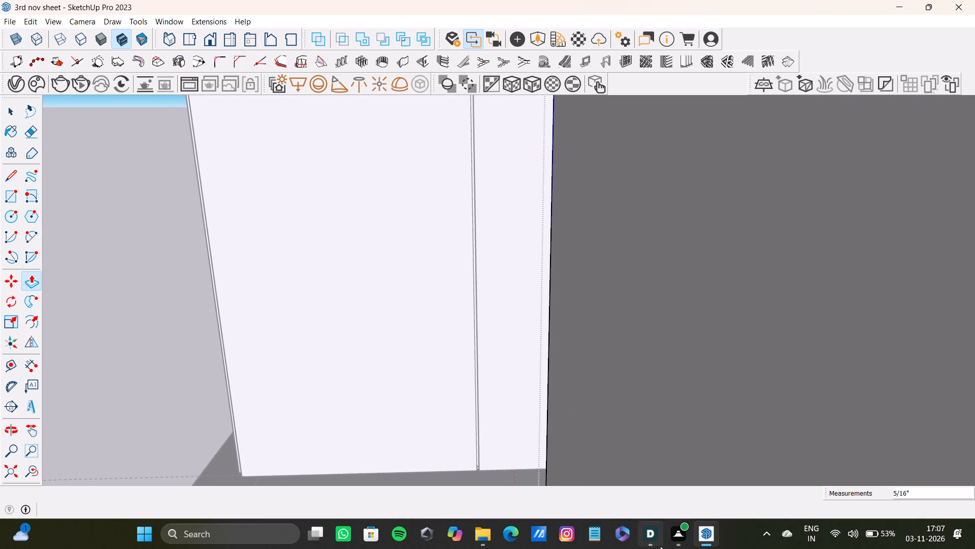
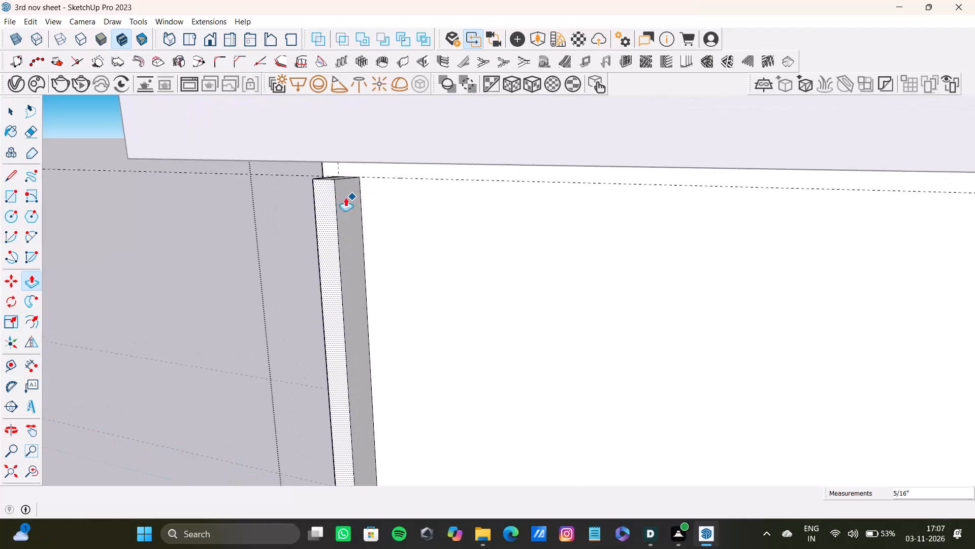
# Select the top, side and front faces of the raised strip on the island's front together with their edges.
pyautogui.moveTo(354, 183); pyautogui.dragTo(339, 200, button='middle')
pyautogui.press('space')
pyautogui.scroll(7, 340, 168)
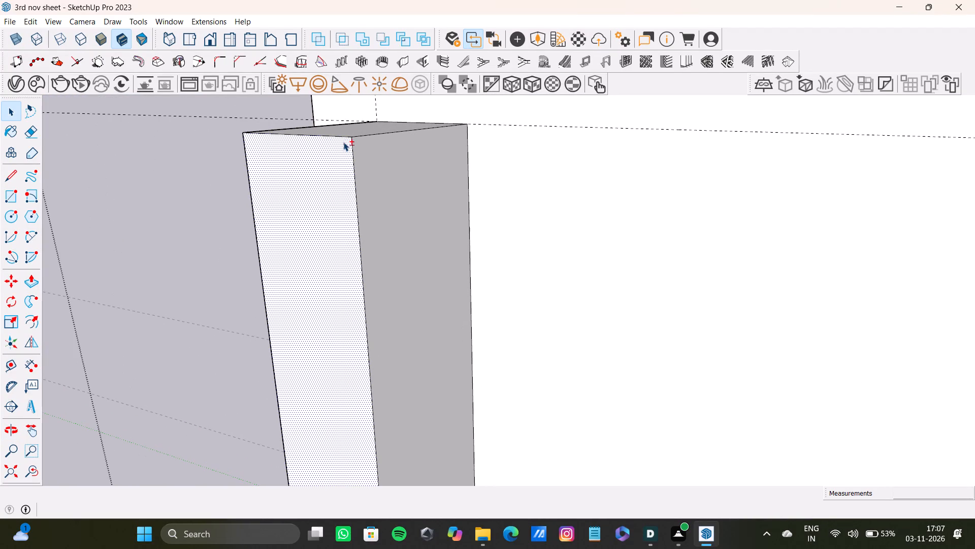
pyautogui.keyDown('shift'); pyautogui.doubleClick(352, 130); pyautogui.keyUp('shift')
pyautogui.keyDown('shift'); pyautogui.doubleClick(387, 164); pyautogui.keyUp('shift')
pyautogui.keyDown('shift'); pyautogui.doubleClick(335, 182); pyautogui.keyUp('shift')
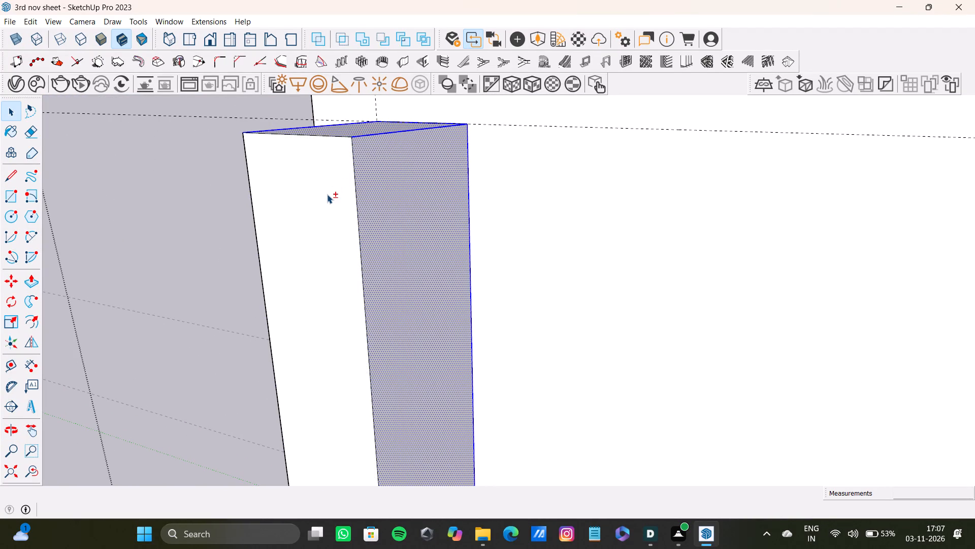
pyautogui.keyDown('shift'); pyautogui.doubleClick(327, 196); pyautogui.keyUp('shift')
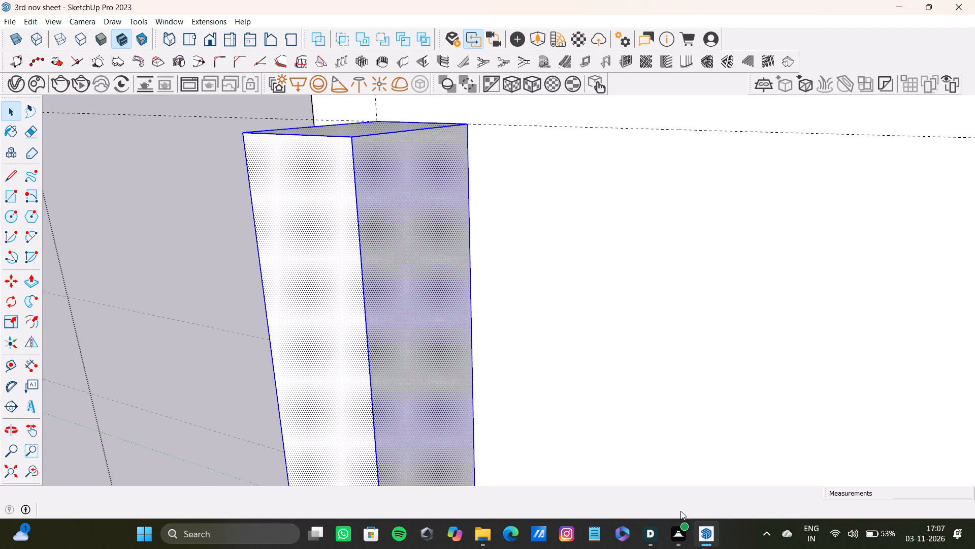
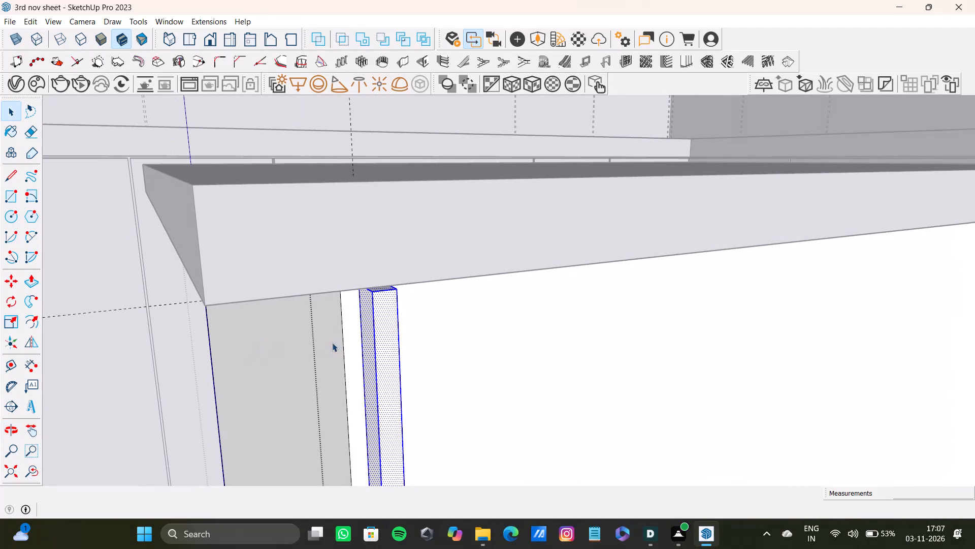
# Add the bottom face of the raised strip on the island's front, with its edges, to the selection.
pyautogui.press('m')
pyautogui.scroll(3, 340, 310)
pyautogui.scroll(-15, 407, 342)
pyautogui.keyDown('shift'); pyautogui.moveTo(424, 365); pyautogui.dragTo(270, 251, button='middle'); pyautogui.keyUp('shift')
pyautogui.scroll(-3, 315, 292)
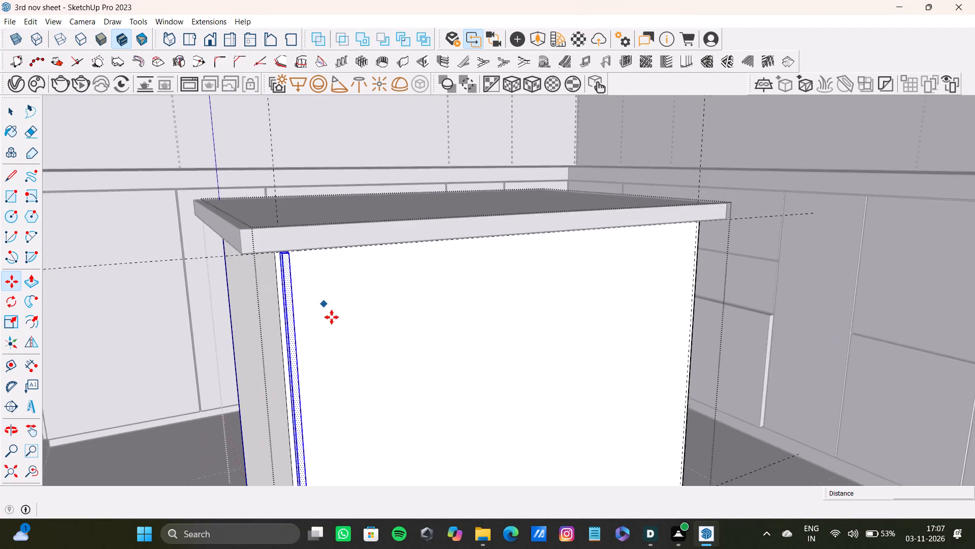
pyautogui.scroll(-2, 332, 317)
pyautogui.keyDown('shift'); pyautogui.moveTo(332, 332); pyautogui.dragTo(313, 201, button='middle'); pyautogui.keyUp('shift')
pyautogui.moveTo(338, 324); pyautogui.dragTo(335, 257, button='middle')
pyautogui.scroll(13, 310, 375)
pyautogui.keyDown('shift'); pyautogui.moveTo(298, 403); pyautogui.dragTo(301, 260, button='middle'); pyautogui.keyUp('shift')
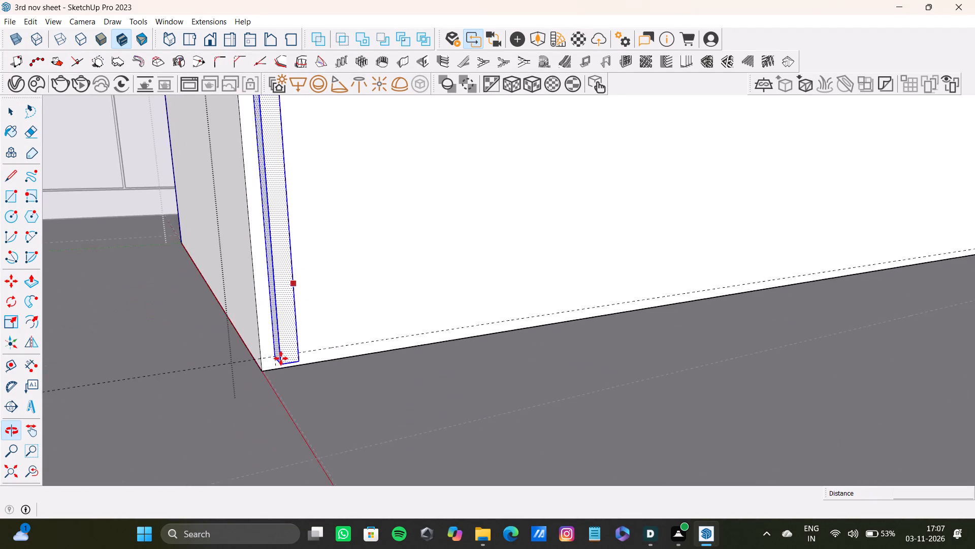
pyautogui.scroll(13, 281, 358)
pyautogui.moveTo(280, 377); pyautogui.dragTo(234, 312, button='middle')
pyautogui.scroll(2, 350, 332)
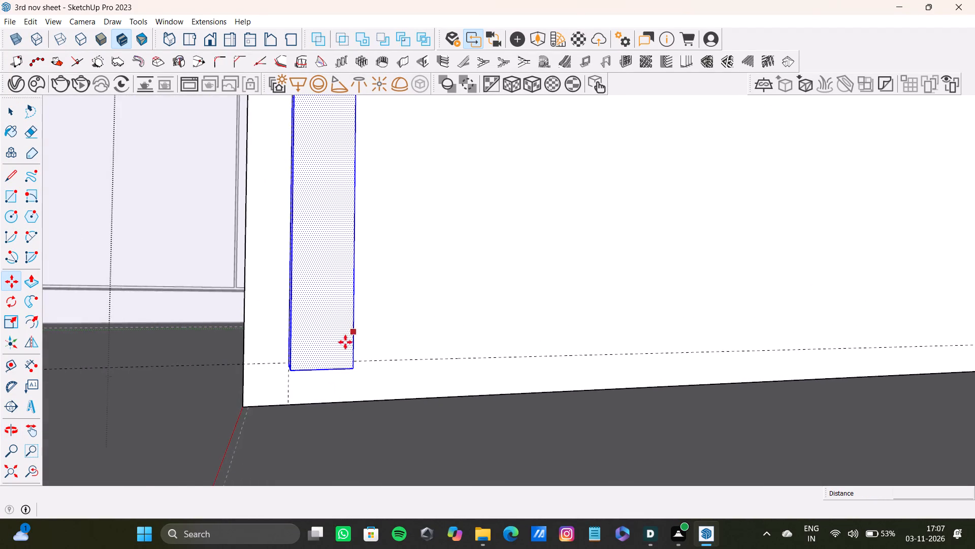
pyautogui.scroll(11, 345, 342)
pyautogui.moveTo(310, 374); pyautogui.dragTo(267, 311, button='middle')
pyautogui.keyDown('shift'); pyautogui.scroll(3, 371, 401); pyautogui.keyUp('shift')
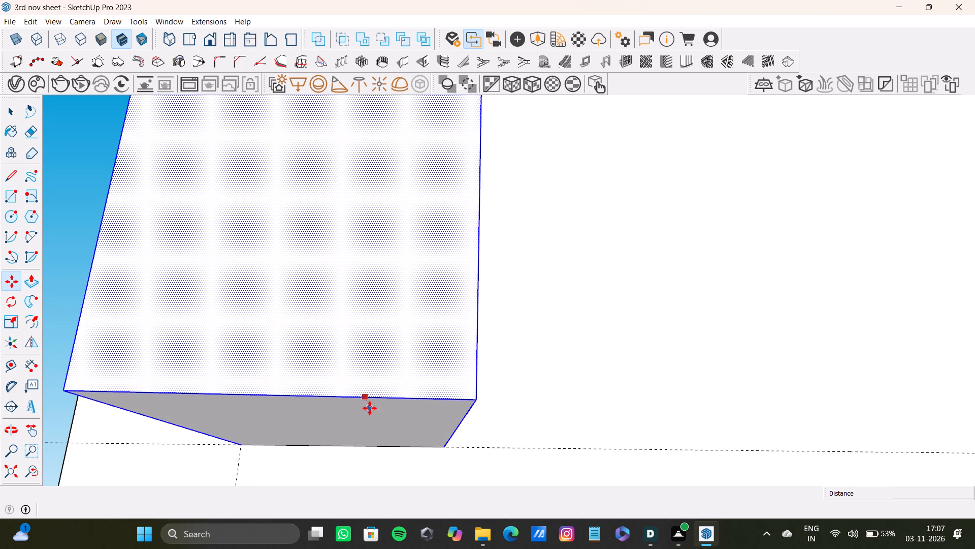
pyautogui.keyDown('shift'); pyautogui.click(362, 422); pyautogui.keyUp('shift')
pyautogui.press('space')
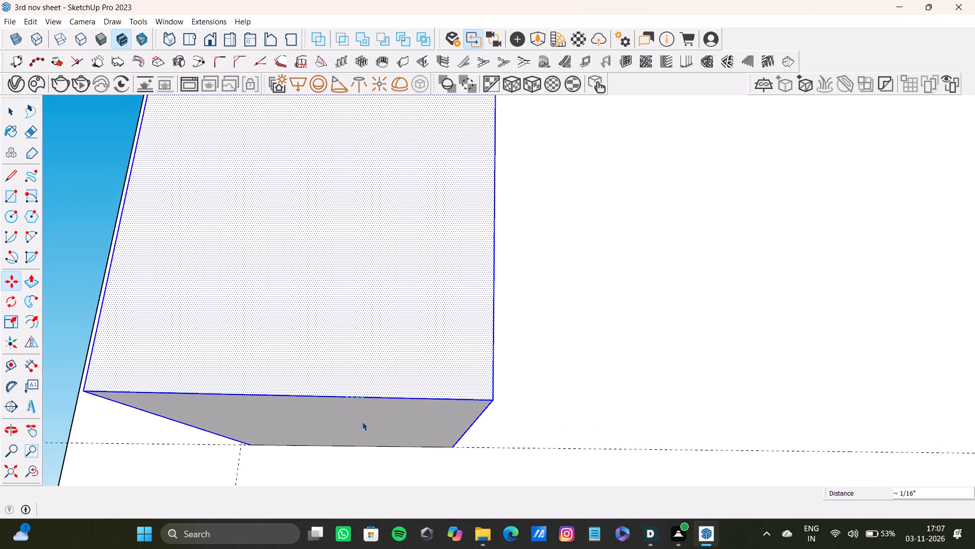
pyautogui.keyDown('shift'); pyautogui.doubleClick(362, 421); pyautogui.keyUp('shift')
# Copy the selected strip from its top corner along the island's front to the guide near the opposite end.
pyautogui.keyDown('shift'); pyautogui.scroll(-14, 348, 348); pyautogui.keyUp('shift')
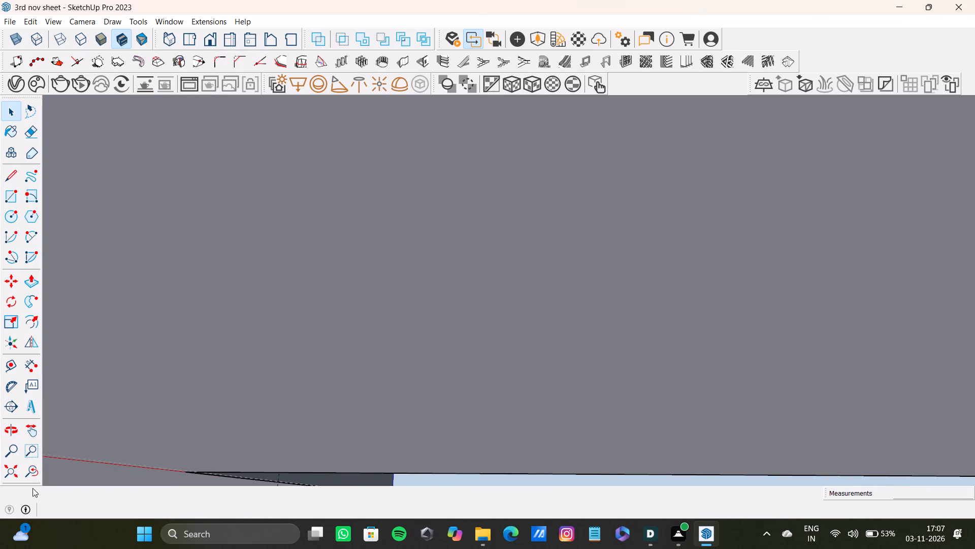
pyautogui.click(28, 468)
pyautogui.click(17, 465)
pyautogui.moveTo(380, 333); pyautogui.dragTo(405, 451, button='middle')
pyautogui.scroll(4, 433, 404)
pyautogui.keyDown('shift'); pyautogui.moveTo(466, 434); pyautogui.dragTo(466, 435, button='middle'); pyautogui.keyUp('shift')
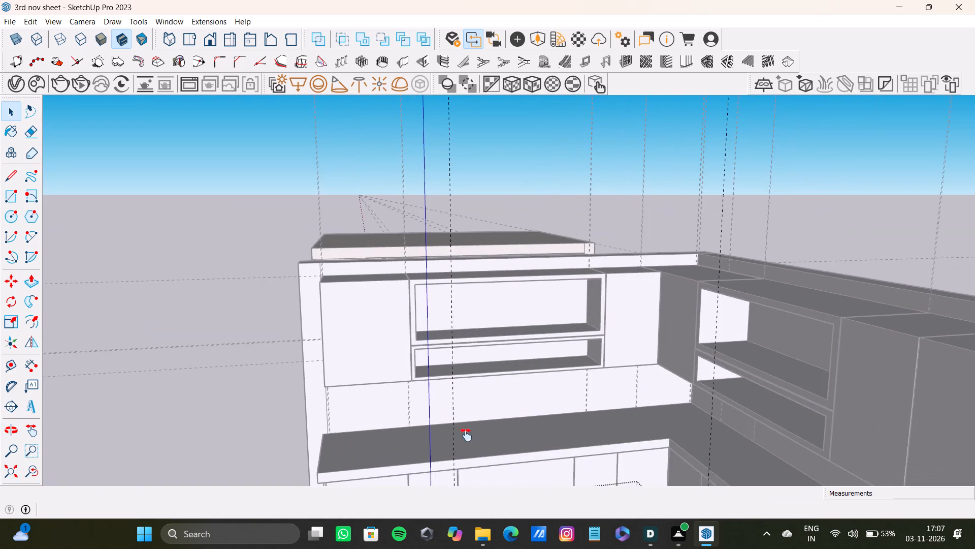
pyautogui.keyDown('shift'); pyautogui.moveTo(466, 435); pyautogui.dragTo(391, 171, button='middle'); pyautogui.keyUp('shift')
pyautogui.scroll(20, 355, 219)
pyautogui.scroll(2, 355, 219)
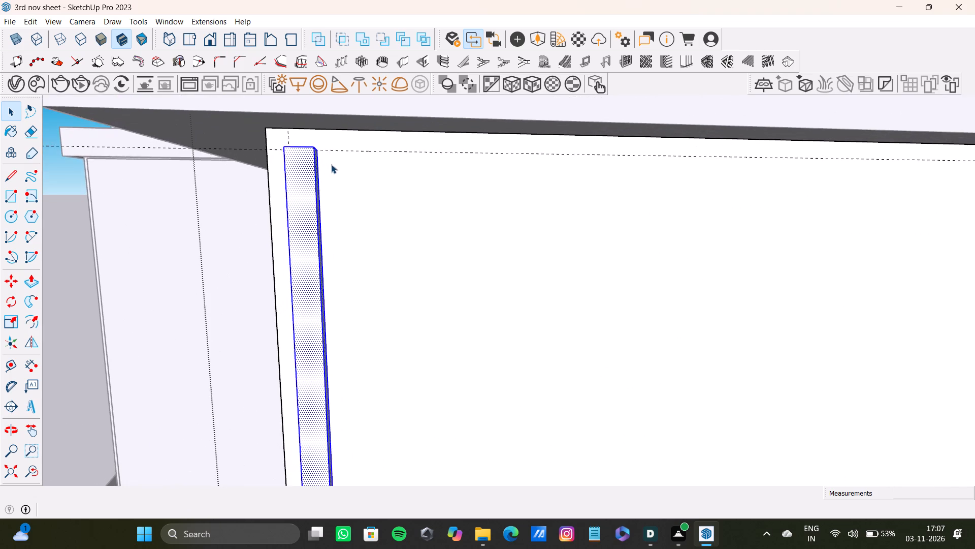
pyautogui.moveTo(331, 164); pyautogui.dragTo(441, 158, button='middle')
pyautogui.press('m')
pyautogui.scroll(6, 241, 147)
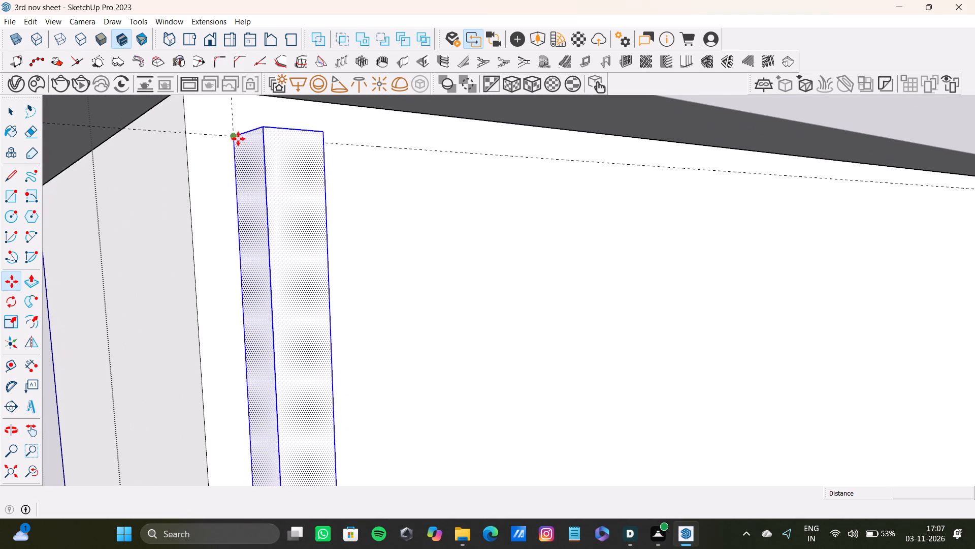
pyautogui.click(237, 138)
pyautogui.scroll(-7, 598, 172)
pyautogui.scroll(-3, 693, 188)
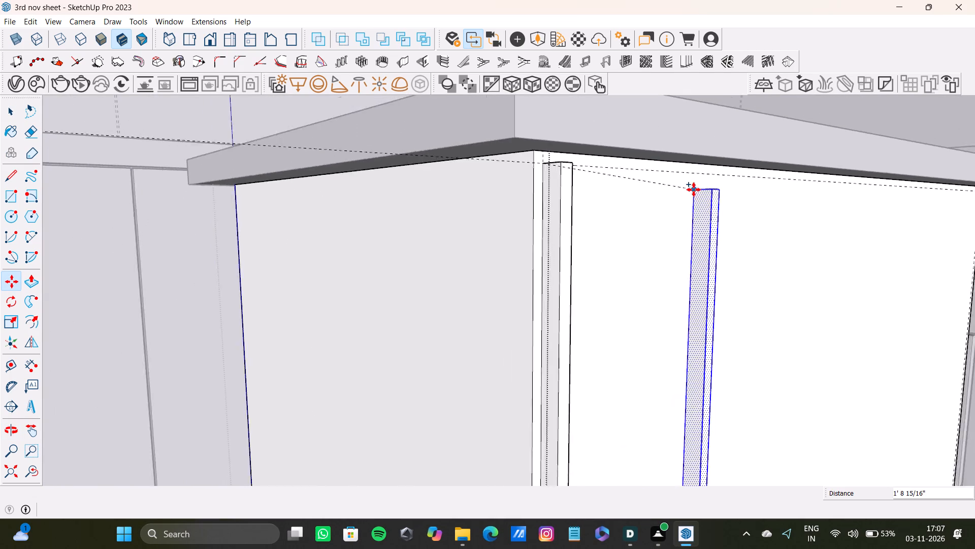
pyautogui.scroll(-4, 694, 190)
pyautogui.keyDown('shift'); pyautogui.moveTo(692, 196); pyautogui.dragTo(221, 235, button='middle'); pyautogui.keyUp('shift')
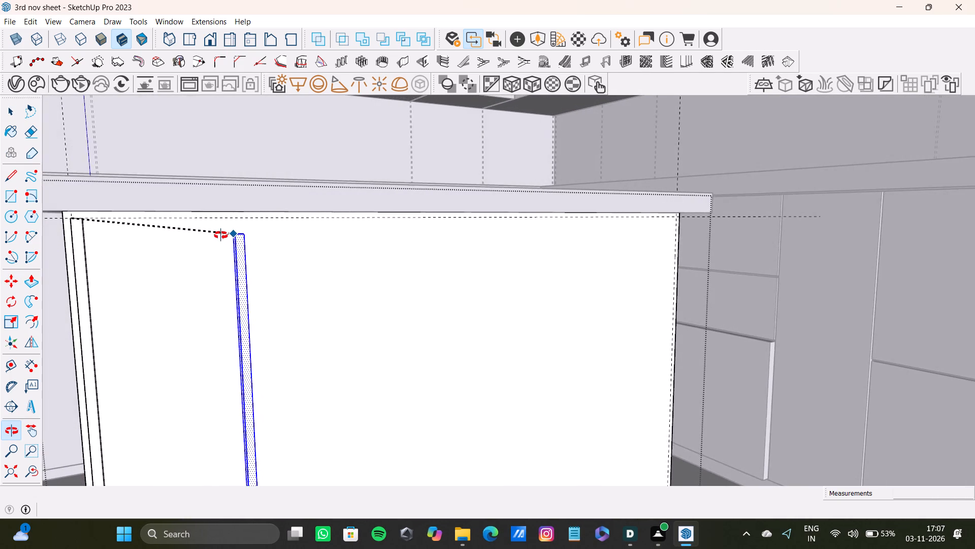
pyautogui.keyDown('shift'); pyautogui.moveTo(221, 235); pyautogui.dragTo(212, 236, button='middle'); pyautogui.keyUp('shift')
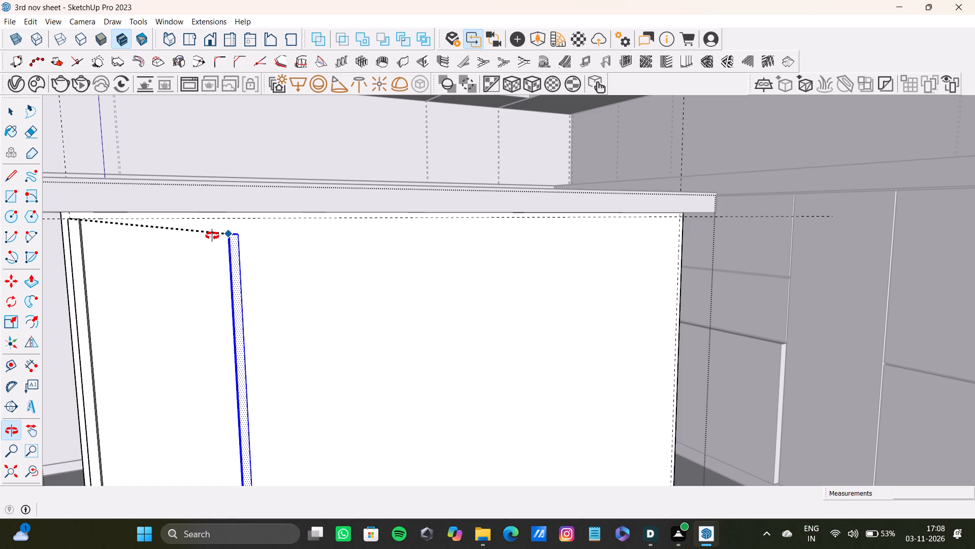
pyautogui.keyDown('shift'); pyautogui.moveTo(212, 236); pyautogui.dragTo(145, 215, button='middle'); pyautogui.keyUp('shift')
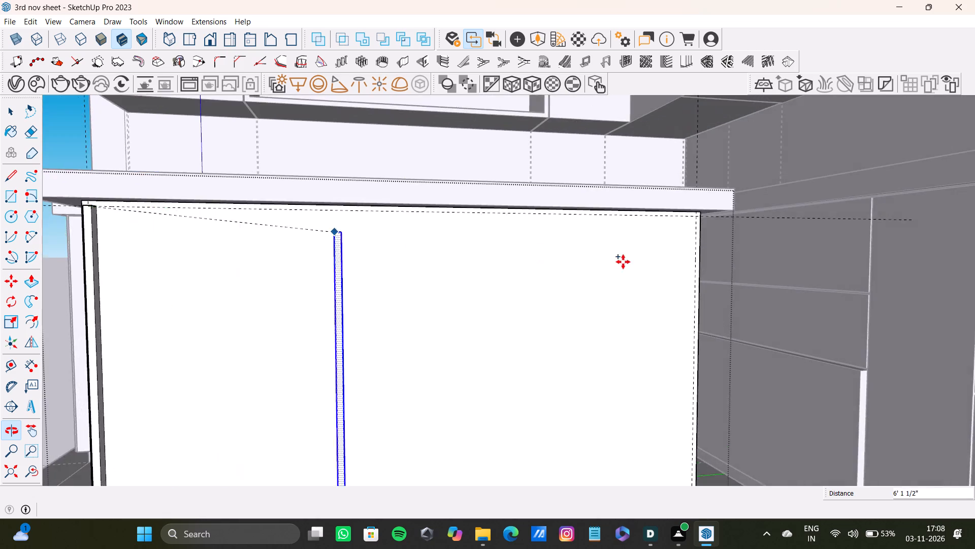
pyautogui.scroll(4, 623, 262)
pyautogui.moveTo(676, 238); pyautogui.dragTo(596, 220, button='middle')
pyautogui.scroll(10, 621, 177)
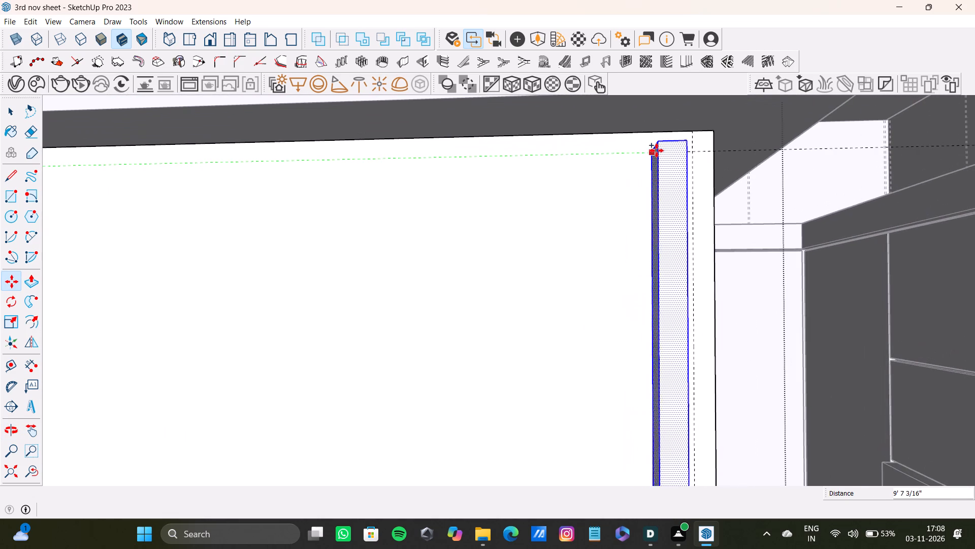
pyautogui.moveTo(649, 154); pyautogui.dragTo(528, 171, button='middle')
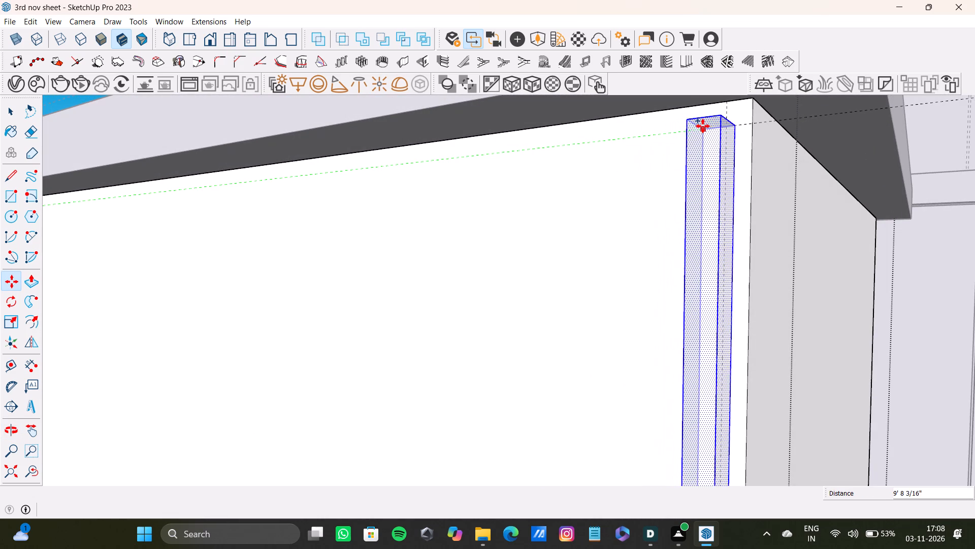
pyautogui.click(695, 125)
# Divide the copy distance by 21 to fill the island's front with evenly spaced vertical strips.
pyautogui.press('/')
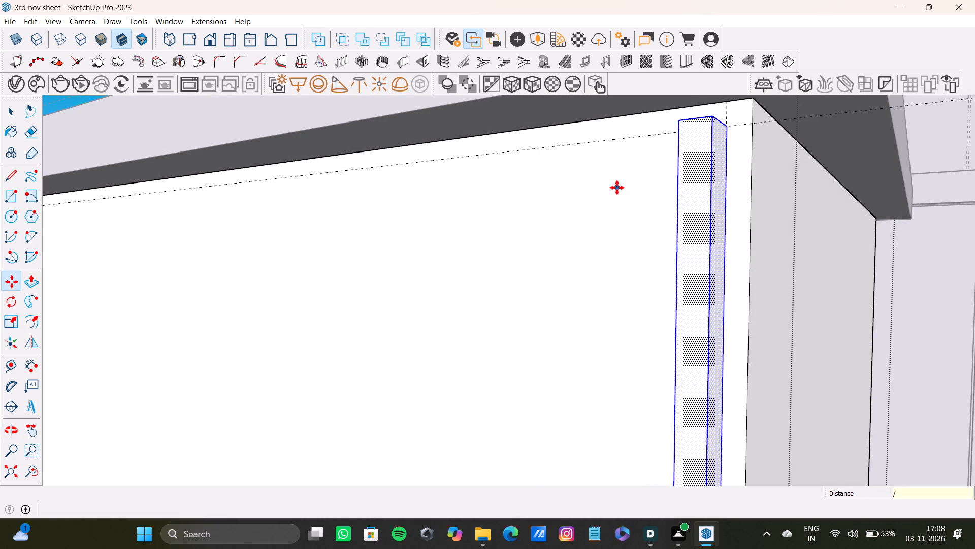
pyautogui.press('1')
pyautogui.press('BackSpace')
pyautogui.write('21')
pyautogui.press('Return')
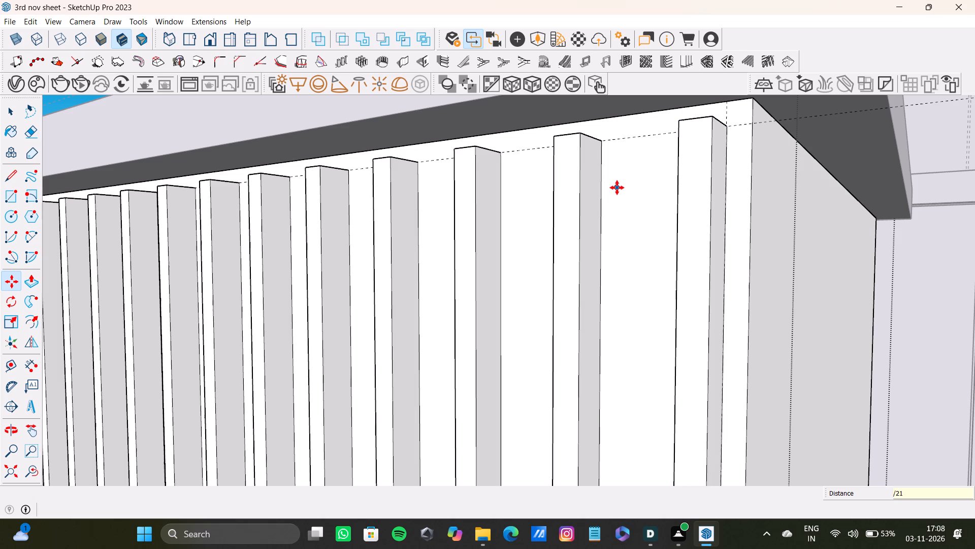
pyautogui.press('space')
pyautogui.write('v')
pyautogui.press('space')
# Examine the row of strips on the island's front and the island's place within the kitchen.
pyautogui.scroll(-16, 483, 370)
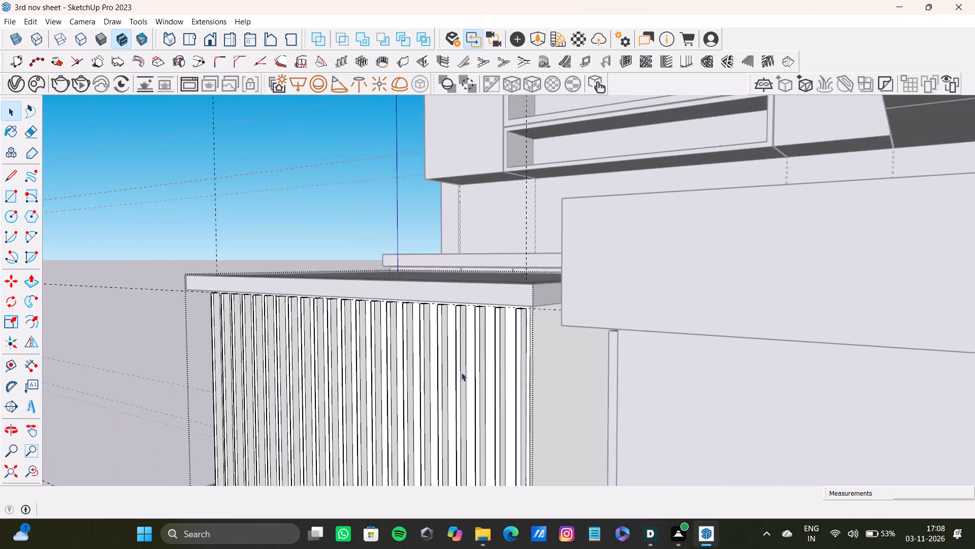
pyautogui.scroll(-8, 461, 372)
pyautogui.moveTo(437, 371); pyautogui.dragTo(570, 349, button='middle')
pyautogui.scroll(-4, 552, 367)
pyautogui.keyDown('shift'); pyautogui.moveTo(548, 373); pyautogui.dragTo(730, 388, button='middle'); pyautogui.keyUp('shift')
pyautogui.scroll(3, 563, 364)
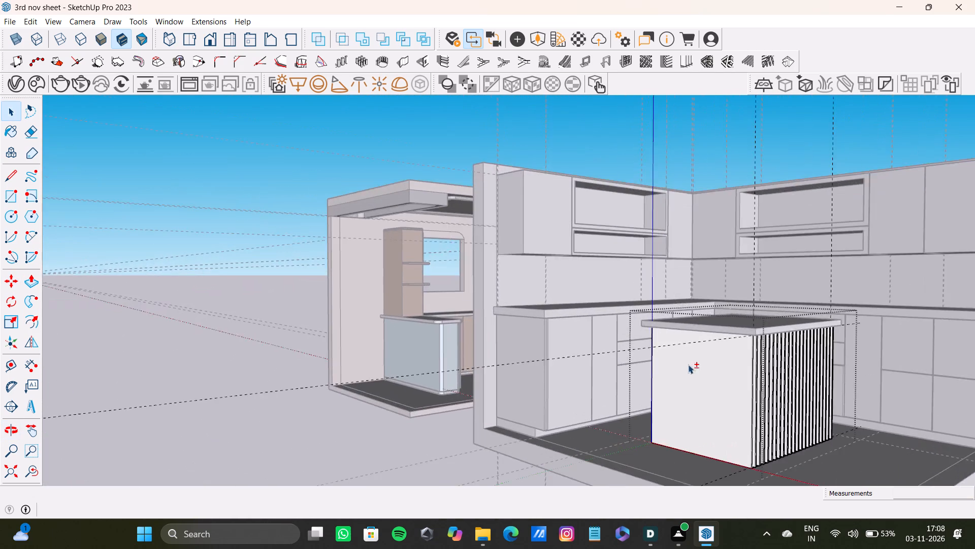
pyautogui.keyDown('shift'); pyautogui.moveTo(688, 364); pyautogui.dragTo(556, 369, button='middle'); pyautogui.keyUp('shift')
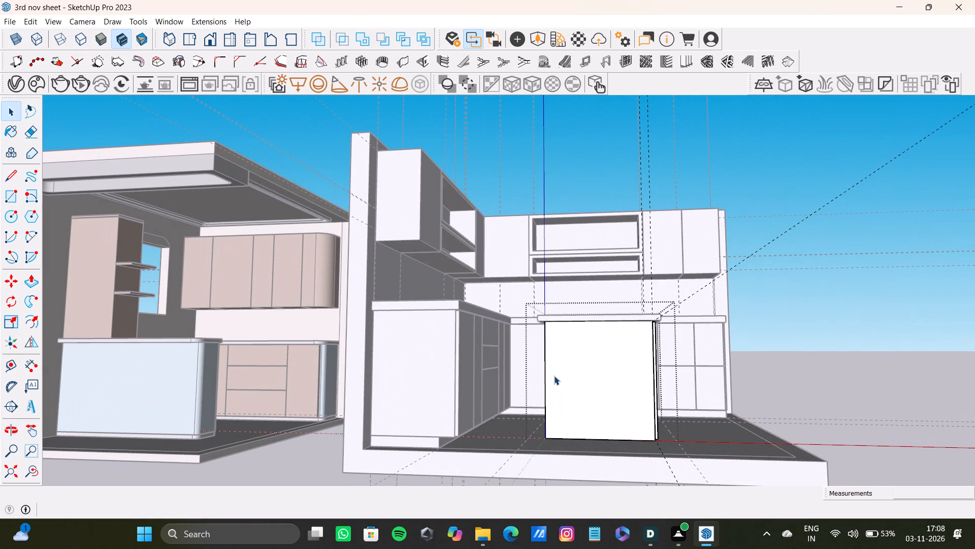
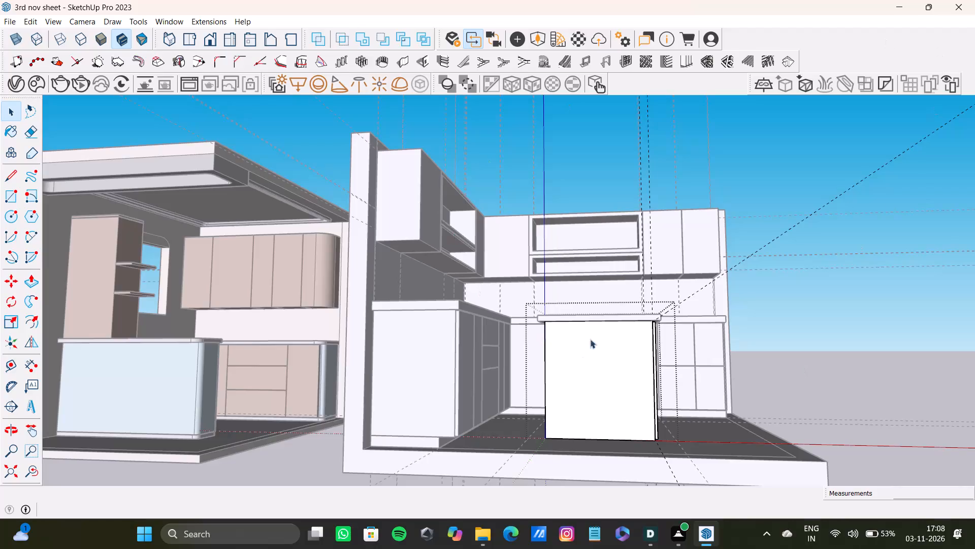
# Place a guide line 1" below the top edge of the island's plain side face, next to the strip-covered front.
pyautogui.scroll(-7, 529, 228)
pyautogui.keyDown('shift'); pyautogui.moveTo(587, 372); pyautogui.dragTo(456, 384, button='middle'); pyautogui.keyUp('shift')
pyautogui.scroll(-10, 555, 346)
pyautogui.keyDown('shift'); pyautogui.moveTo(471, 342); pyautogui.dragTo(280, 342, button='middle'); pyautogui.keyUp('shift')
pyautogui.scroll(11, 362, 345)
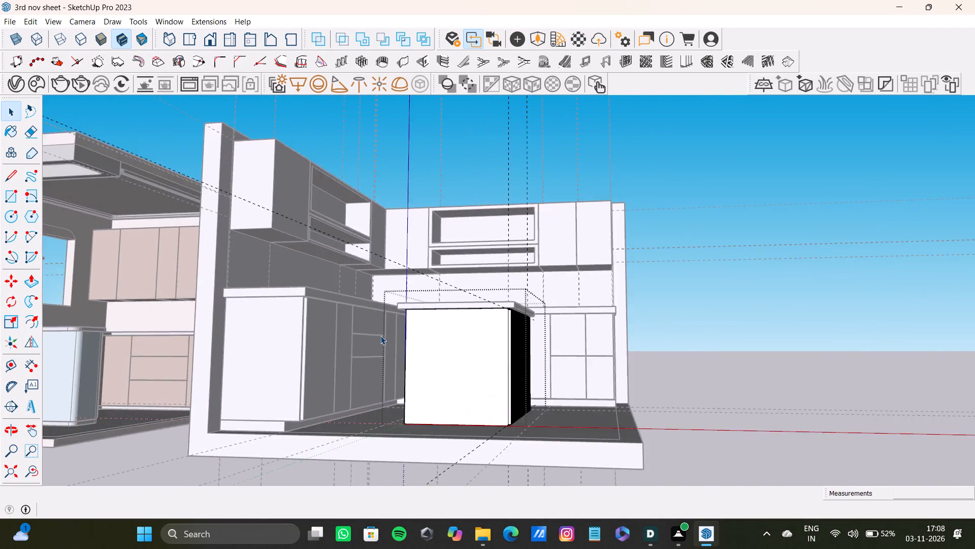
pyautogui.scroll(2, 380, 335)
pyautogui.keyDown('shift'); pyautogui.moveTo(498, 337); pyautogui.dragTo(387, 322, button='middle'); pyautogui.keyUp('shift')
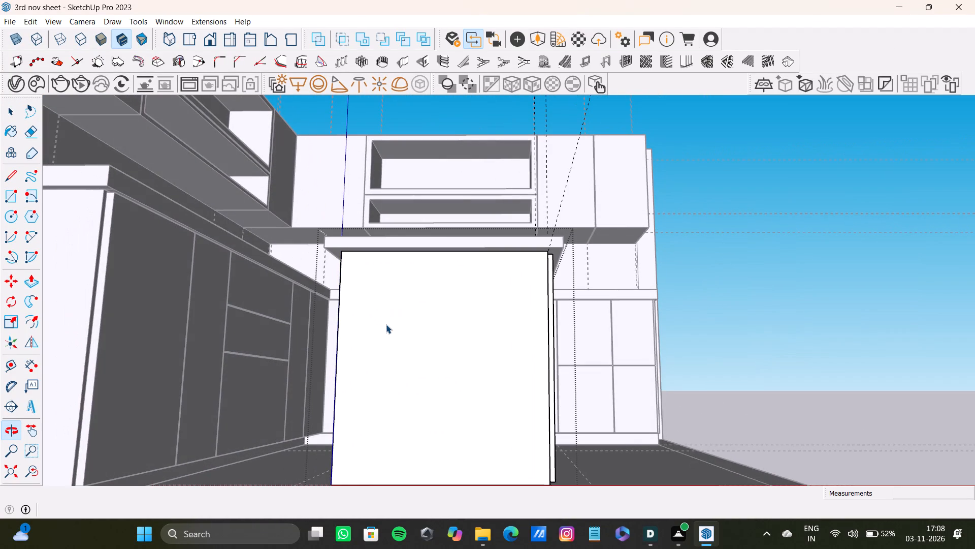
pyautogui.press('t')
pyautogui.scroll(7, 385, 321)
pyautogui.scroll(4, 368, 223)
pyautogui.click(382, 180)
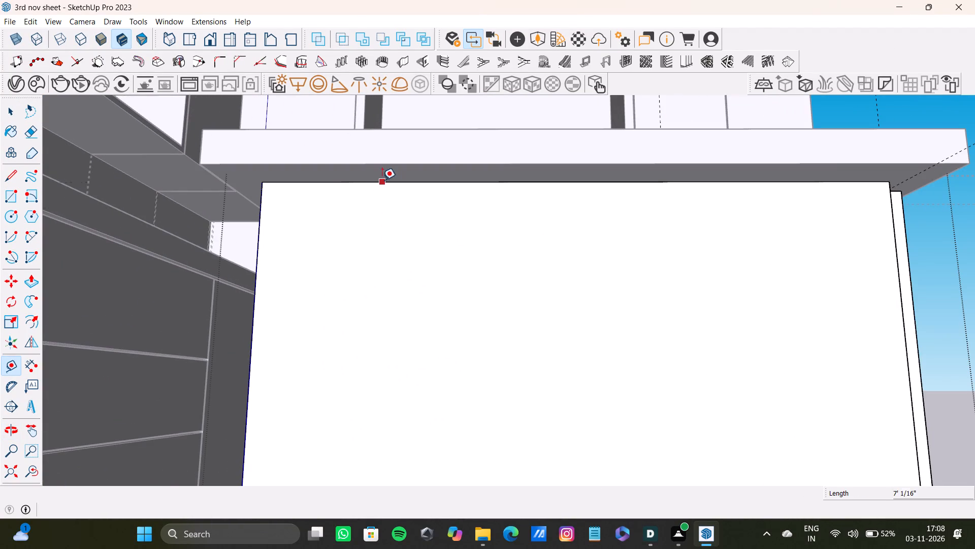
pyautogui.press('1')
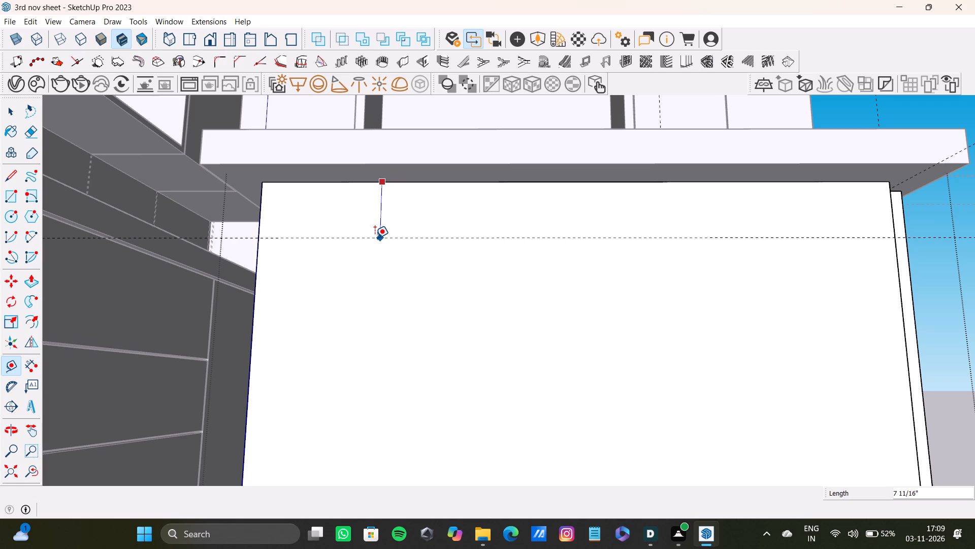
pyautogui.hotkey('shift', '"')
pyautogui.press('Return')
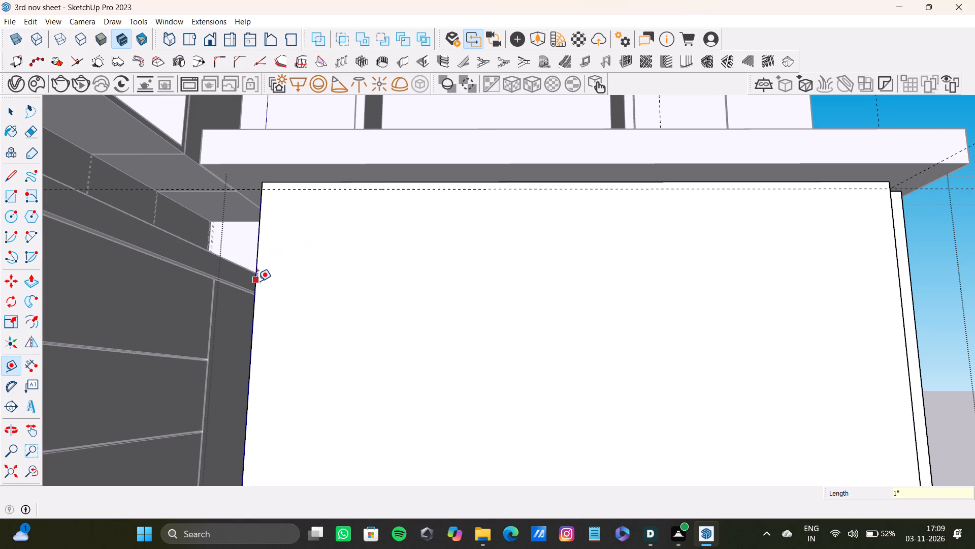
# Place guide lines 1" inward from both vertical edges of the island's plain side face.
pyautogui.click(257, 281)
pyautogui.press('1')
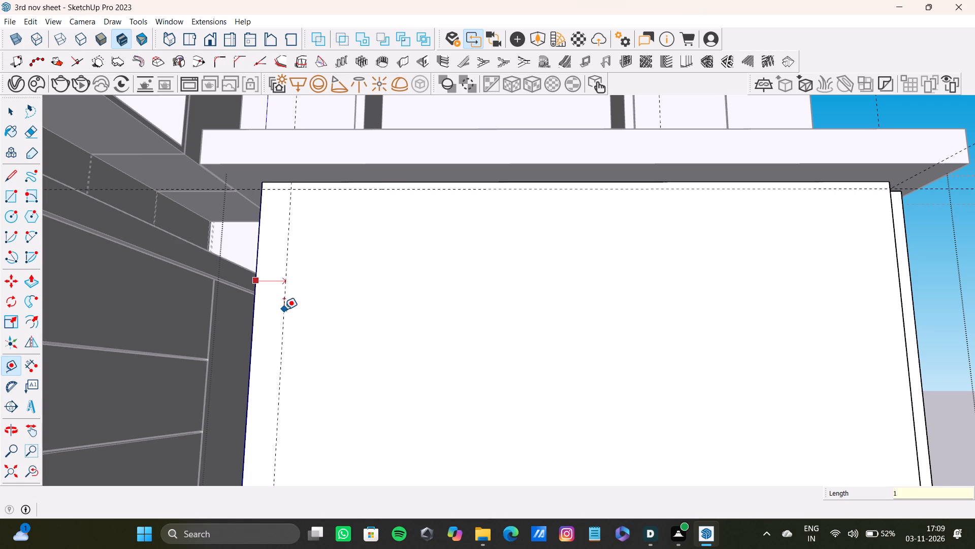
pyautogui.hotkey('shift', '"')
pyautogui.press('Return')
pyautogui.scroll(-3, 321, 258)
pyautogui.keyDown('shift'); pyautogui.moveTo(320, 258); pyautogui.dragTo(261, 251, button='middle'); pyautogui.keyUp('shift')
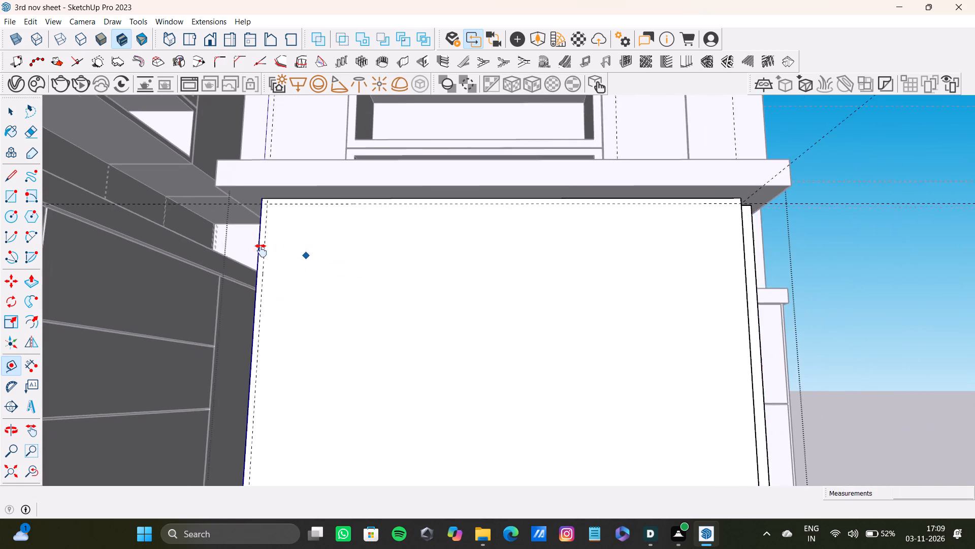
pyautogui.keyDown('shift'); pyautogui.moveTo(261, 251); pyautogui.dragTo(267, 249, button='middle'); pyautogui.keyUp('shift')
pyautogui.scroll(4, 637, 279)
pyautogui.click(716, 313)
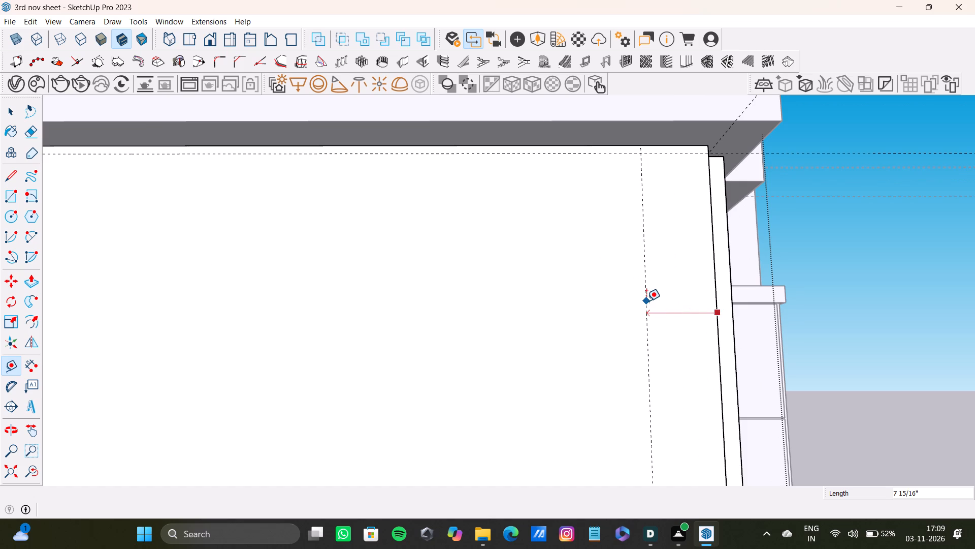
pyautogui.press('1')
pyautogui.hotkey('shift', '"')
pyautogui.press('Return')
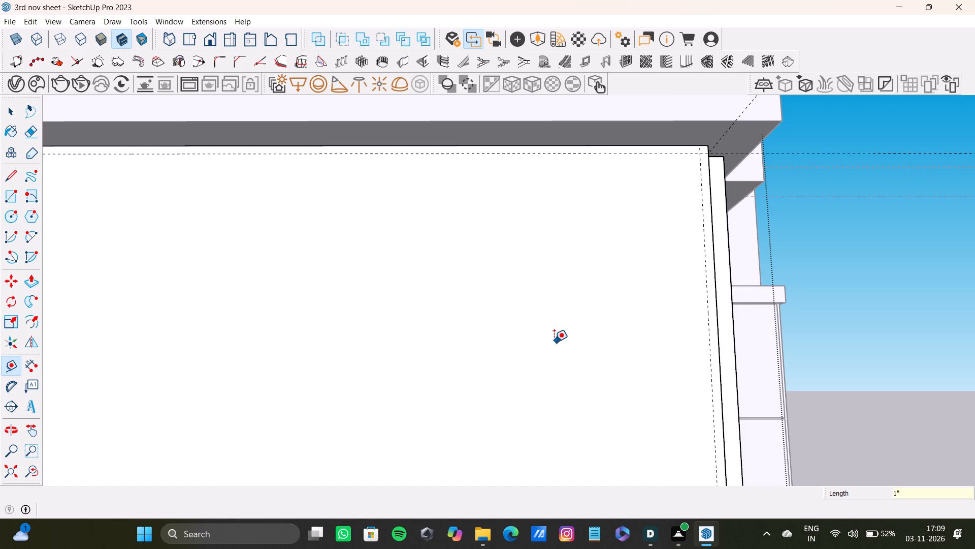
# Place a guide line 1" above the bottom edge of the island's plain side face.
pyautogui.scroll(-7, 554, 342)
pyautogui.keyDown('shift'); pyautogui.moveTo(551, 338); pyautogui.dragTo(445, 237, button='middle'); pyautogui.keyUp('shift')
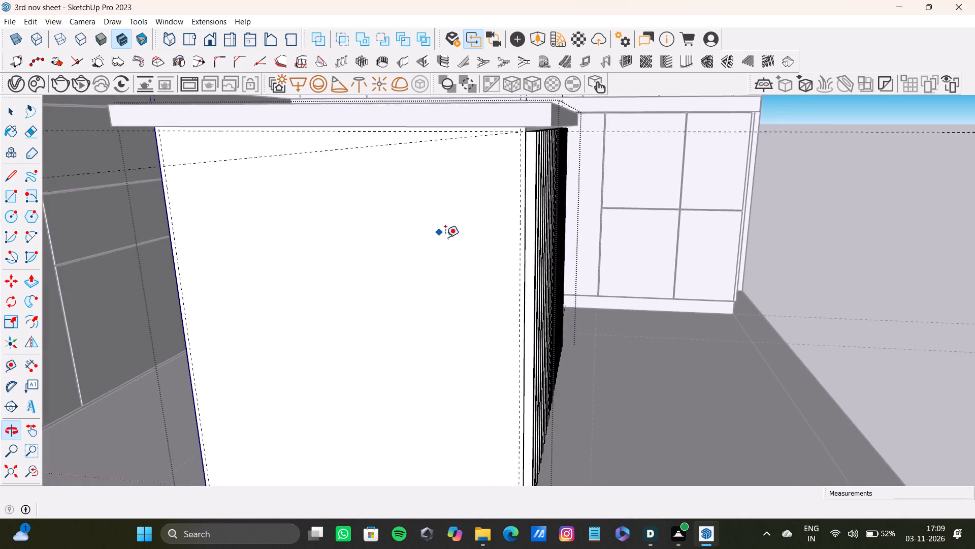
pyautogui.keyDown('shift'); pyautogui.scroll(-1, 445, 222); pyautogui.keyUp('shift')
pyautogui.keyDown('shift'); pyautogui.moveTo(445, 237); pyautogui.dragTo(445, 222, button='middle'); pyautogui.keyUp('shift')
pyautogui.scroll(4, 381, 445)
pyautogui.keyDown('shift'); pyautogui.moveTo(380, 442); pyautogui.dragTo(399, 351, button='middle'); pyautogui.keyUp('shift')
pyautogui.scroll(4, 354, 410)
pyautogui.click(371, 414)
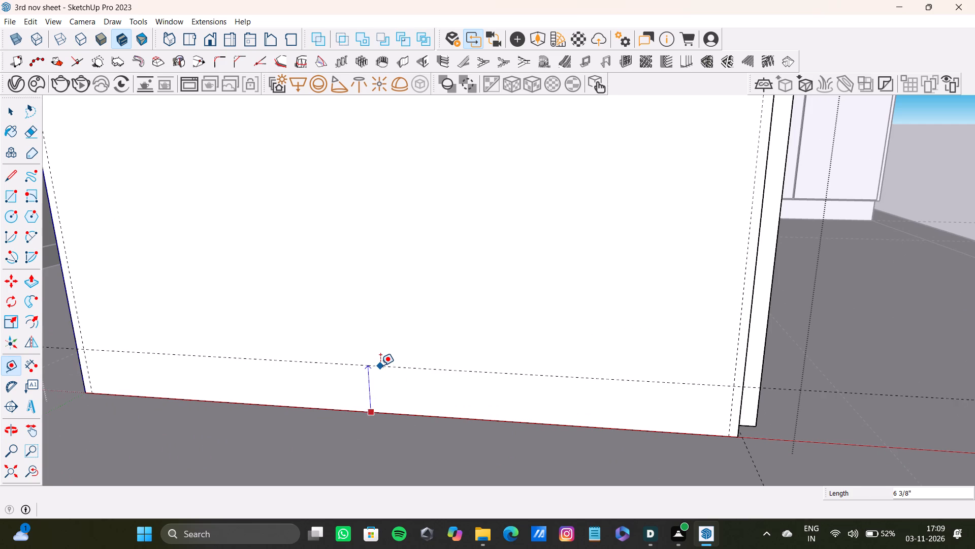
pyautogui.write('0.')
pyautogui.press('BackSpace')
pyautogui.press('BackSpace')
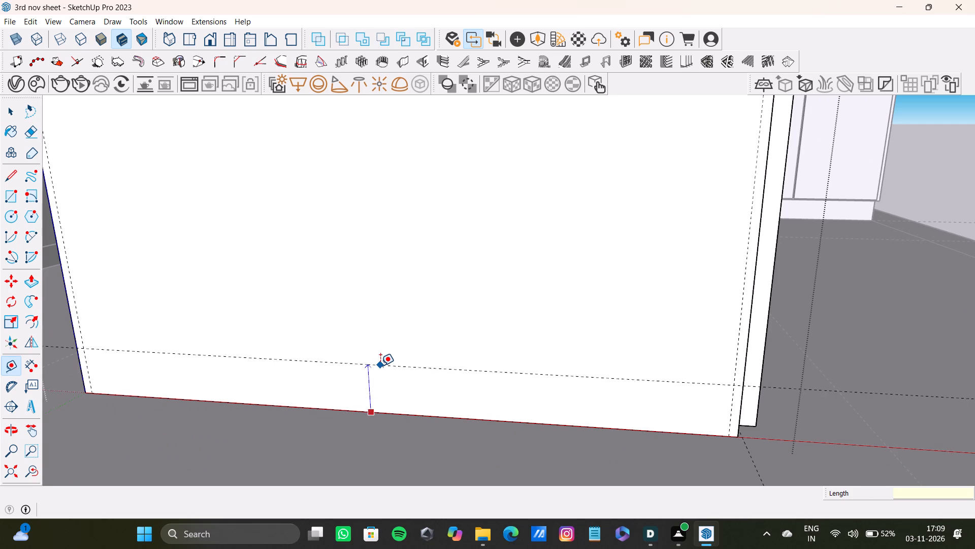
pyautogui.press('1')
pyautogui.hotkey('shift', '"')
pyautogui.press('Return')
# Draw a narrow full-height strip rectangle from the upper guide intersection near the blue axis down to the bottom guide.
pyautogui.scroll(-10, 486, 226)
pyautogui.keyDown('shift'); pyautogui.moveTo(426, 306); pyautogui.dragTo(423, 340, button='middle'); pyautogui.keyUp('shift')
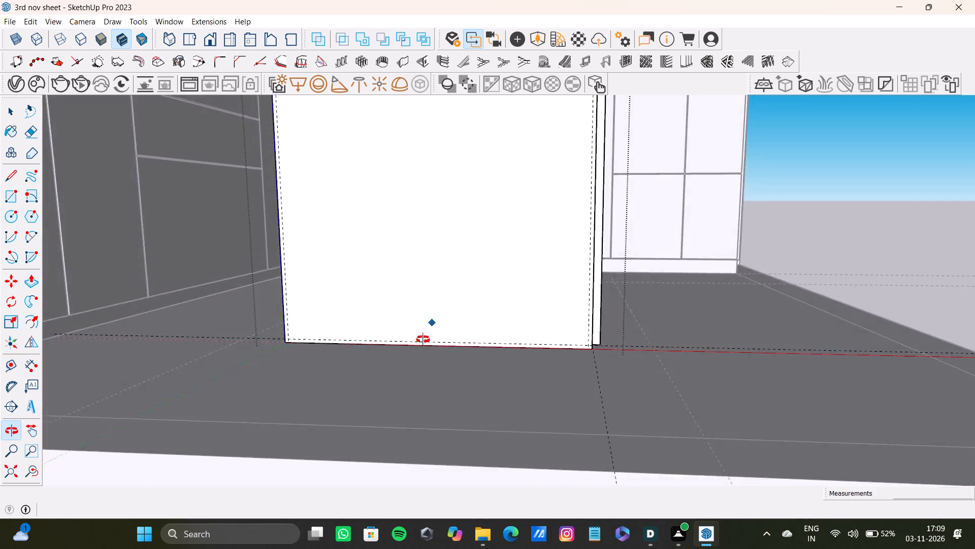
pyautogui.keyDown('shift'); pyautogui.moveTo(423, 340); pyautogui.dragTo(423, 333, button='middle'); pyautogui.keyUp('shift')
pyautogui.scroll(-4, 421, 295)
pyautogui.keyDown('shift'); pyautogui.moveTo(421, 296); pyautogui.dragTo(416, 492, button='middle'); pyautogui.keyUp('shift')
pyautogui.scroll(8, 315, 330)
pyautogui.middleClick(336, 265)
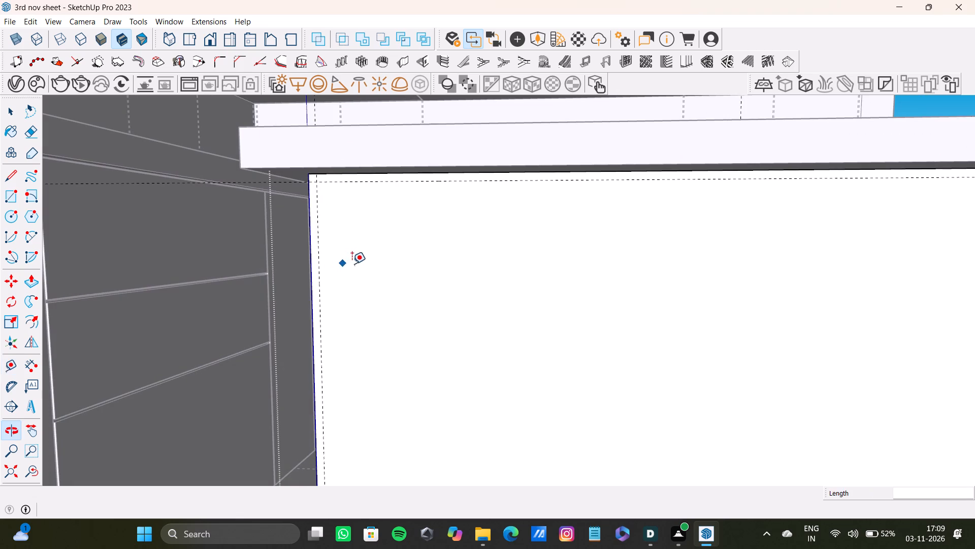
pyautogui.press('r')
pyautogui.scroll(6, 335, 211)
pyautogui.click(308, 170)
pyautogui.scroll(-9, 361, 262)
pyautogui.keyDown('shift'); pyautogui.moveTo(359, 271); pyautogui.dragTo(322, 51, button='middle'); pyautogui.keyUp('shift')
pyautogui.moveTo(339, 199); pyautogui.dragTo(349, 68, button='middle')
pyautogui.scroll(-1, 348, 178)
pyautogui.moveTo(347, 216); pyautogui.dragTo(349, 97, button='middle')
pyautogui.scroll(6, 329, 299)
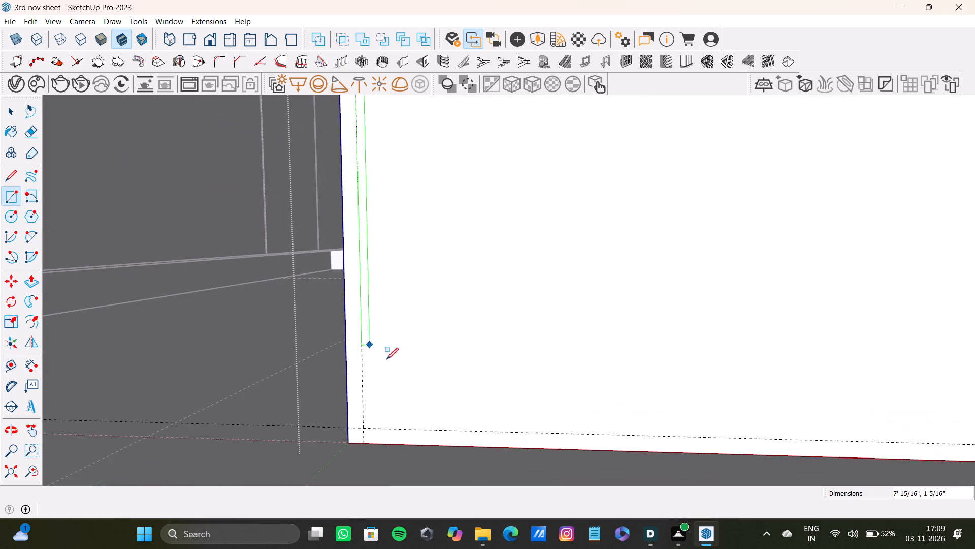
pyautogui.click(391, 431)
# Push/Pull the narrow strip rectangle outward from the island's plain side by about 1 3/8".
pyautogui.scroll(-4, 395, 320)
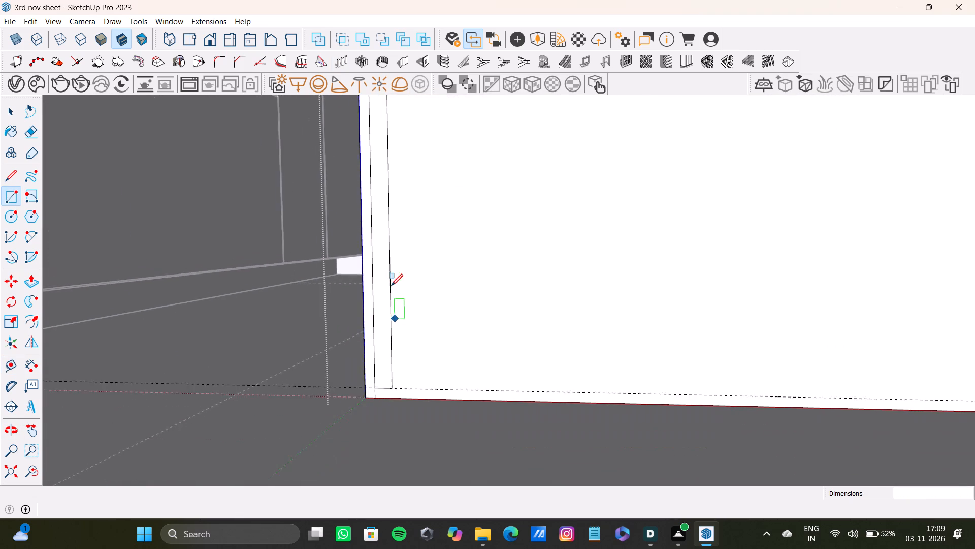
pyautogui.scroll(-6, 391, 286)
pyautogui.keyDown('shift'); pyautogui.moveTo(402, 224); pyautogui.dragTo(414, 529, button='middle'); pyautogui.keyUp('shift')
pyautogui.scroll(-6, 407, 435)
pyautogui.keyDown('shift'); pyautogui.moveTo(300, 235); pyautogui.dragTo(271, 266, button='middle'); pyautogui.keyUp('shift')
pyautogui.scroll(5, 318, 259)
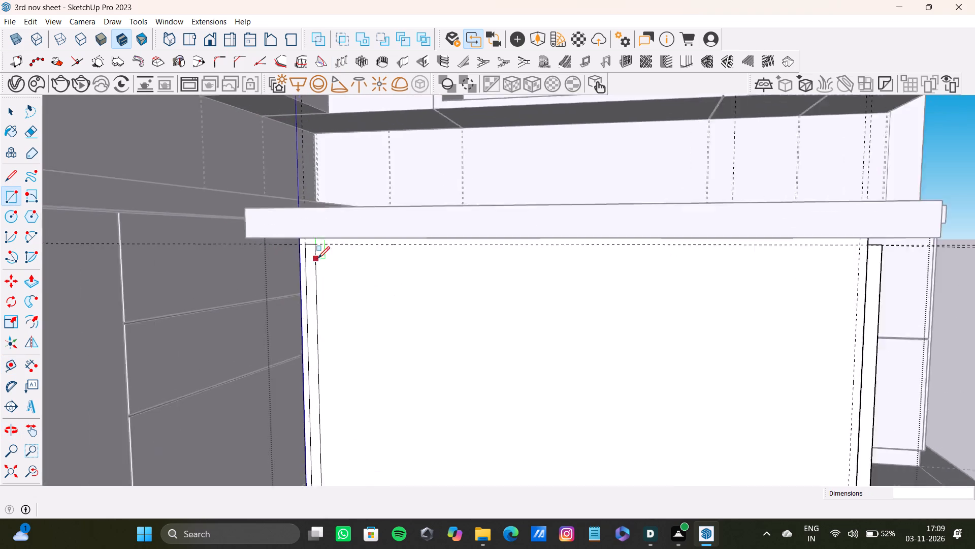
pyautogui.scroll(16, 318, 258)
pyautogui.press('space')
pyautogui.click(307, 237)
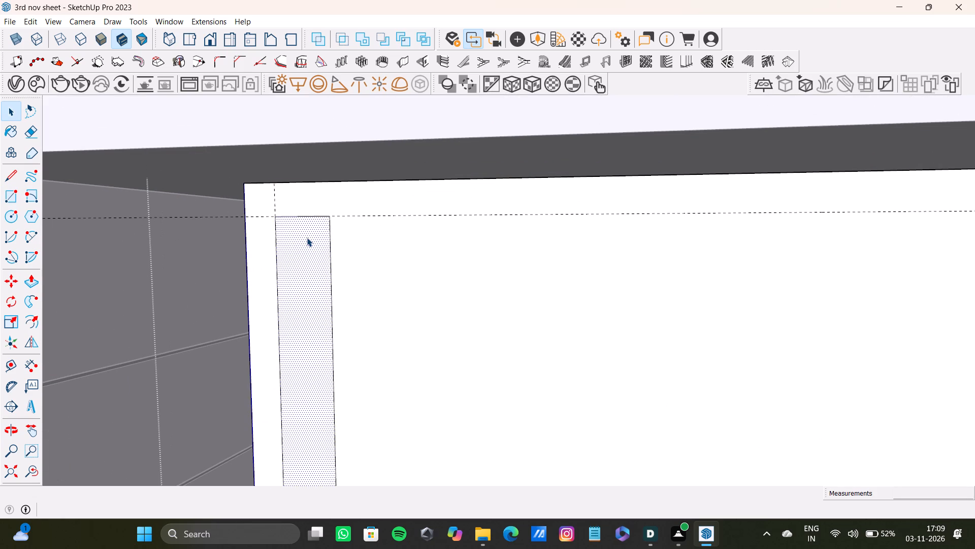
pyautogui.press('p')
pyautogui.moveTo(306, 237); pyautogui.dragTo(282, 254)
pyautogui.scroll(-6, 285, 253)
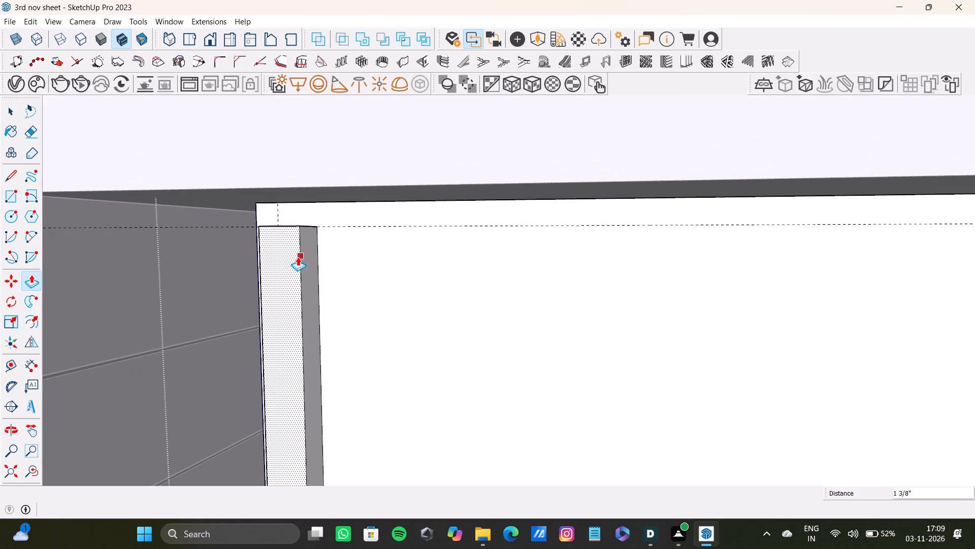
# Widen the raised strip by pulling its inner side face about 9/16" along the island's plain side.
pyautogui.scroll(-10, 298, 257)
pyautogui.moveTo(298, 311); pyautogui.dragTo(285, 302, button='middle')
pyautogui.scroll(7, 291, 268)
pyautogui.press('space')
pyautogui.click(290, 267)
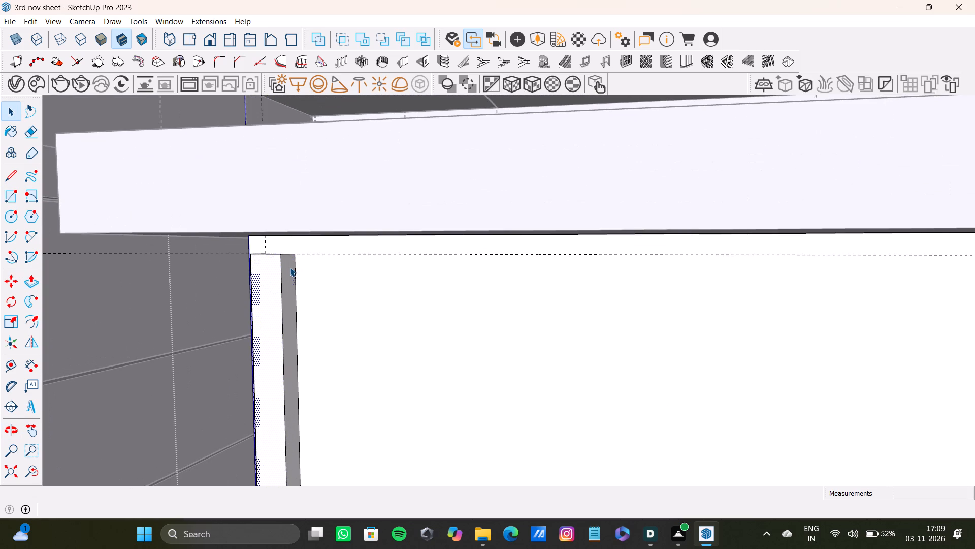
pyautogui.press('p')
pyautogui.moveTo(290, 267); pyautogui.dragTo(299, 267)
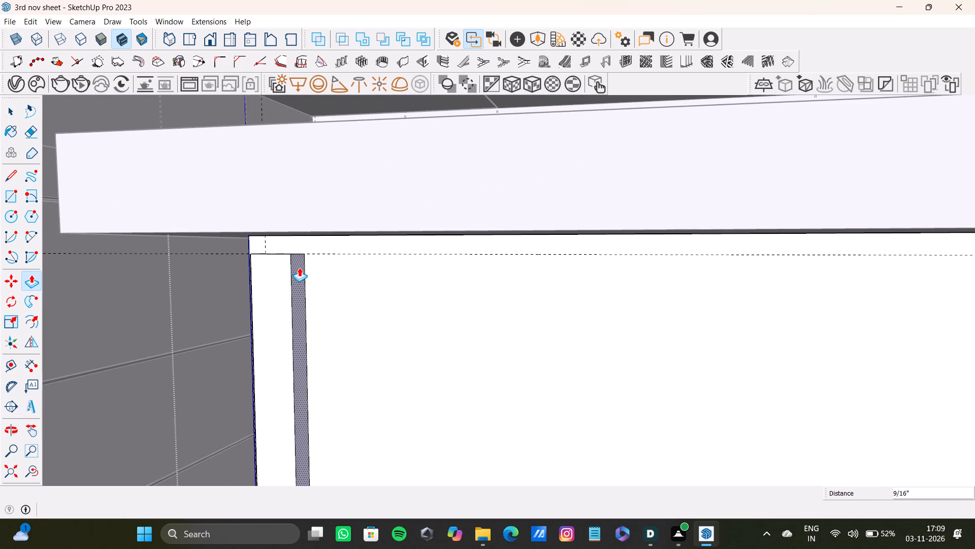
pyautogui.moveTo(299, 267); pyautogui.dragTo(299, 267)
# Pull the raised strip's front face slightly further out from the island's plain side.
pyautogui.press('space')
pyautogui.click(274, 276)
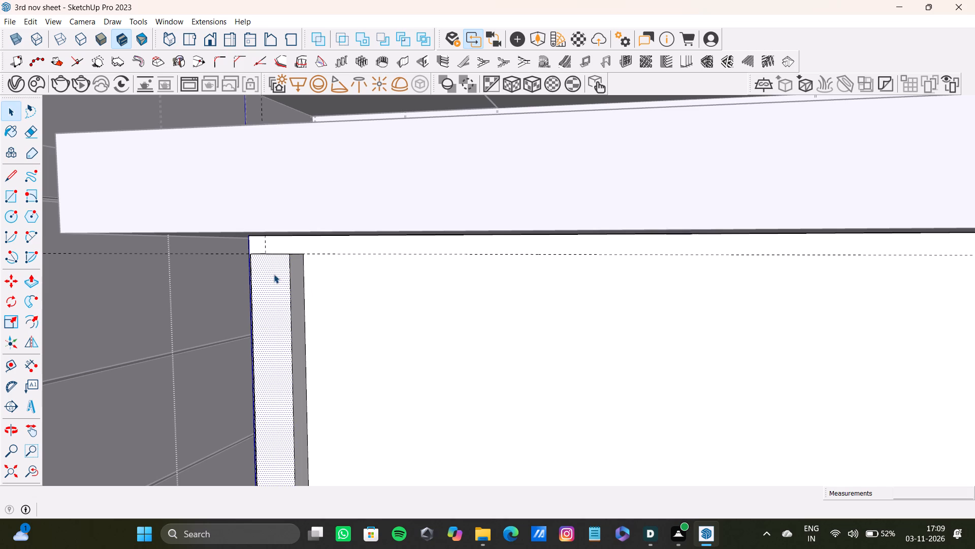
pyautogui.press('p')
pyautogui.moveTo(272, 274); pyautogui.dragTo(264, 277)
pyautogui.press('space')
# Select the new strip's outer side face and front face together with their edges.
pyautogui.scroll(-7, 270, 273)
pyautogui.moveTo(271, 273); pyautogui.dragTo(300, 278, button='middle')
pyautogui.scroll(3, 255, 287)
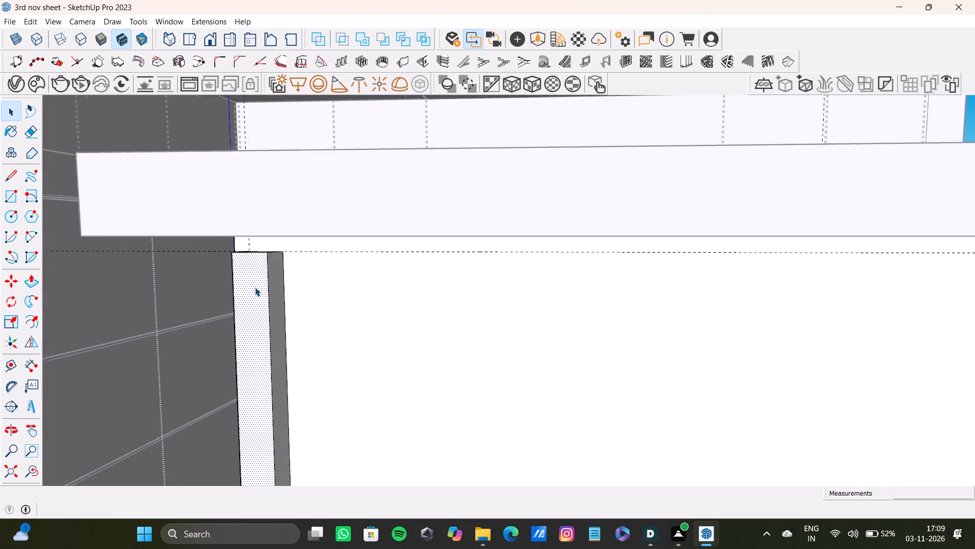
pyautogui.scroll(7, 255, 287)
pyautogui.keyDown('shift'); pyautogui.moveTo(255, 286); pyautogui.dragTo(518, 273, button='middle'); pyautogui.keyUp('shift')
pyautogui.scroll(4, 294, 260)
pyautogui.moveTo(299, 260); pyautogui.dragTo(333, 260, button='middle')
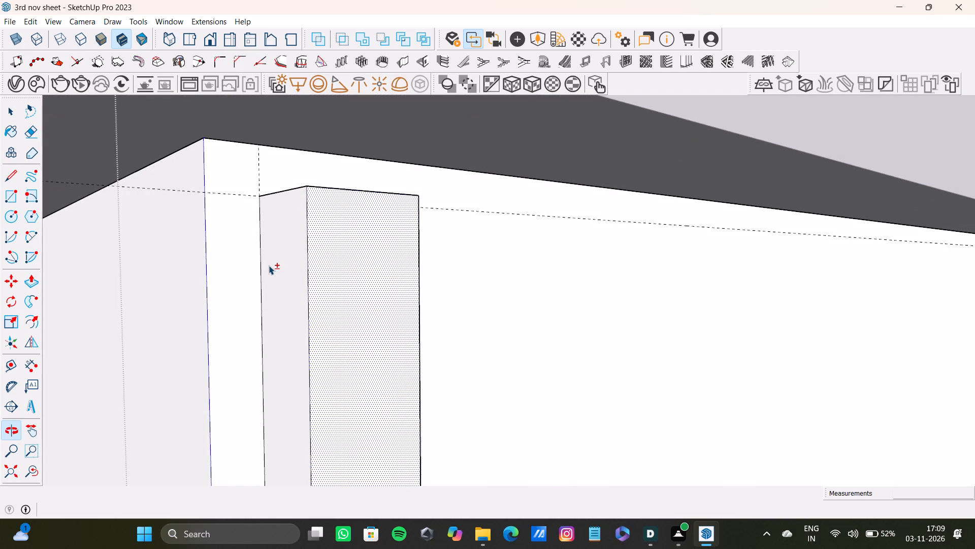
pyautogui.keyDown('shift'); pyautogui.click(269, 265); pyautogui.keyUp('shift')
pyautogui.keyDown('shift'); pyautogui.doubleClick(292, 289); pyautogui.keyUp('shift')
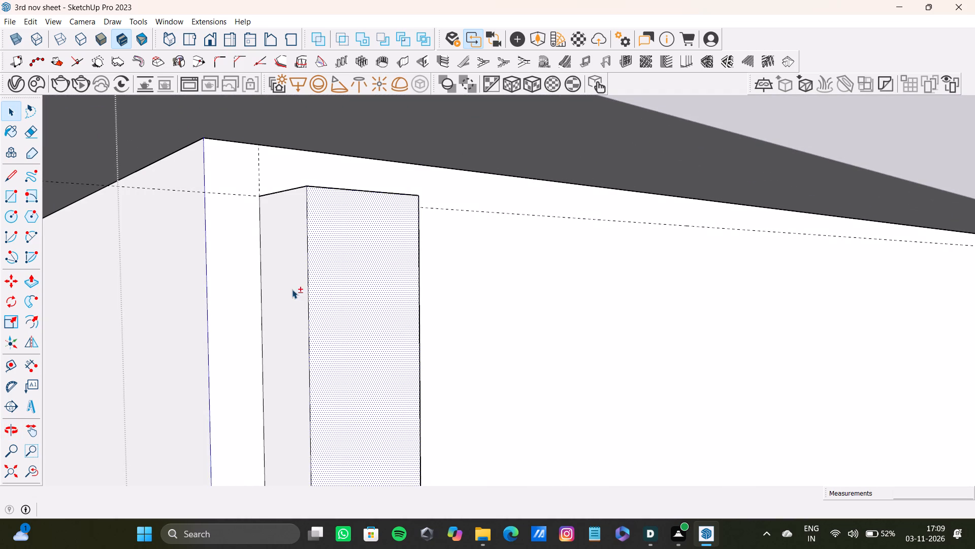
pyautogui.keyDown('shift'); pyautogui.doubleClick(291, 300); pyautogui.keyUp('shift')
pyautogui.keyDown('shift'); pyautogui.doubleClick(329, 301); pyautogui.keyUp('shift')
pyautogui.keyDown('shift'); pyautogui.doubleClick(329, 301); pyautogui.keyUp('shift')
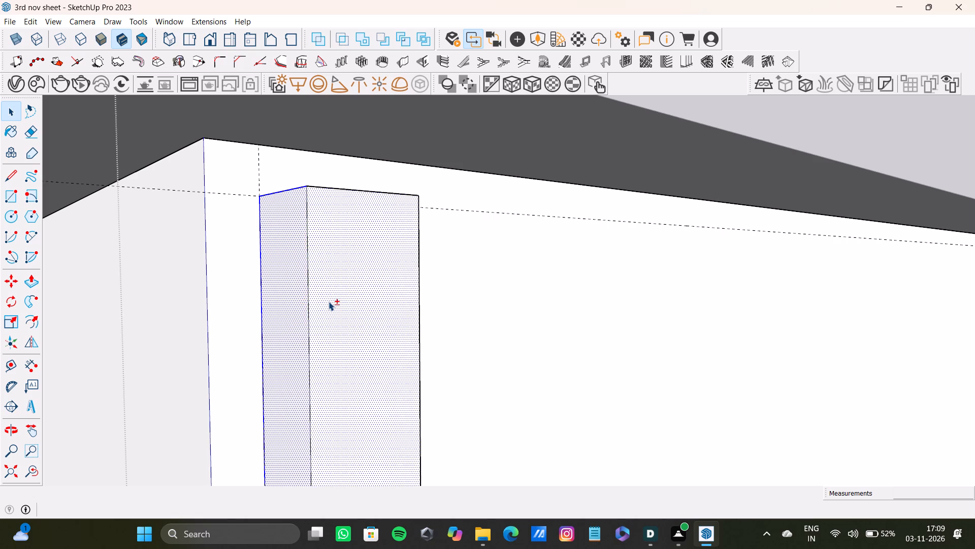
# Add the strip's inner side face and top face, with their edges, to the selection.
pyautogui.moveTo(408, 316); pyautogui.dragTo(188, 343, button='middle')
pyautogui.scroll(-7, 510, 292)
pyautogui.moveTo(510, 293); pyautogui.dragTo(447, 296, button='middle')
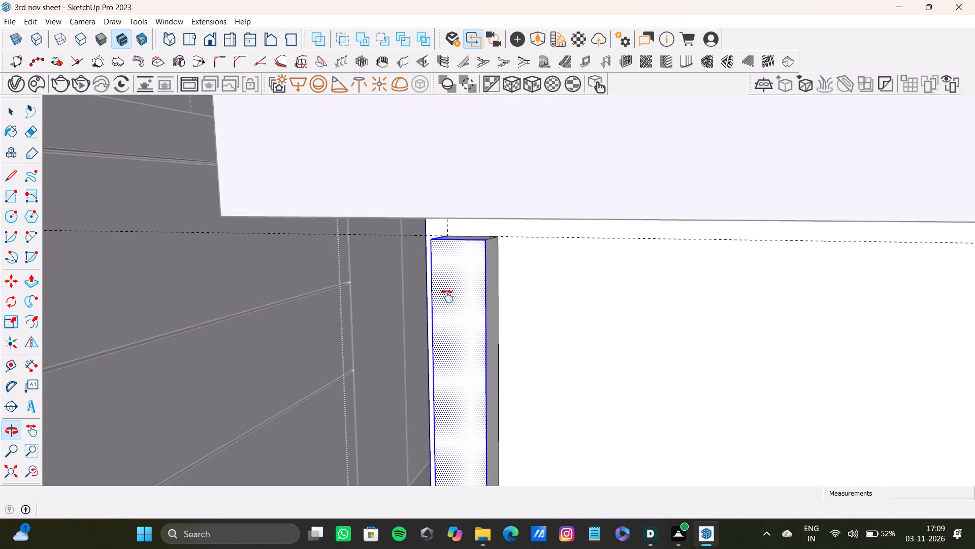
pyautogui.moveTo(447, 296); pyautogui.dragTo(383, 289, button='middle')
pyautogui.keyDown('shift'); pyautogui.scroll(6, 465, 265); pyautogui.keyUp('shift')
pyautogui.keyDown('shift'); pyautogui.doubleClick(491, 254); pyautogui.keyUp('shift')
pyautogui.scroll(2, 476, 192)
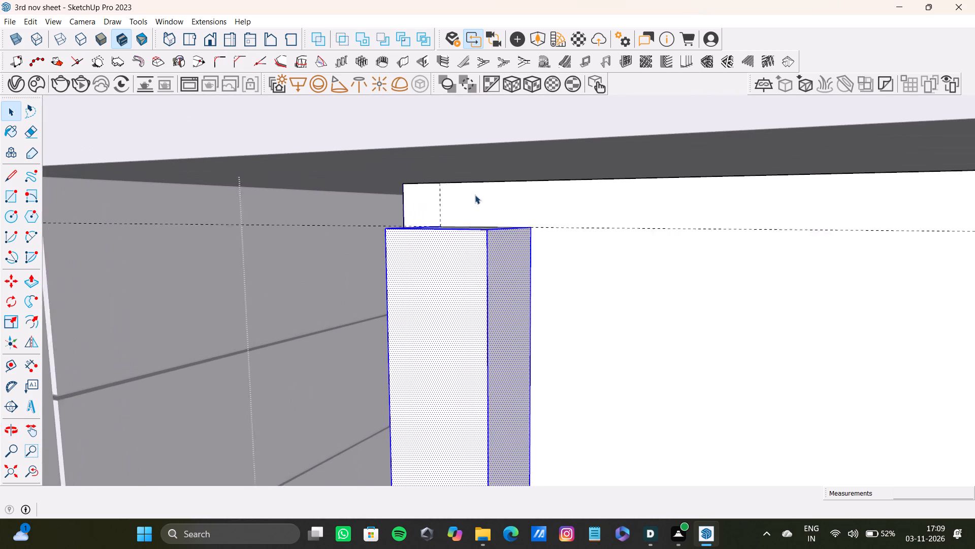
pyautogui.scroll(8, 475, 195)
pyautogui.moveTo(454, 244); pyautogui.dragTo(450, 284, button='middle')
pyautogui.keyDown('shift'); pyautogui.doubleClick(468, 237); pyautogui.keyUp('shift')
# Add the strip's bottom face and its edges to the selection so the whole raised strip is selected.
pyautogui.keyDown('shift'); pyautogui.scroll(-7, 489, 266); pyautogui.keyUp('shift')
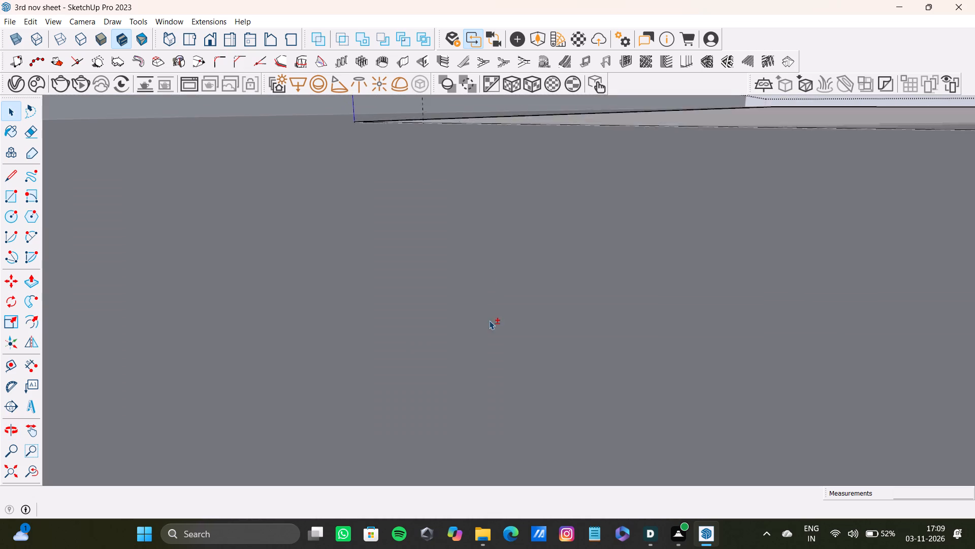
pyautogui.keyDown('shift'); pyautogui.scroll(-5, 489, 320); pyautogui.keyUp('shift')
pyautogui.keyDown('shift'); pyautogui.click(14, 478); pyautogui.keyUp('shift')
pyautogui.keyDown('shift'); pyautogui.moveTo(415, 368); pyautogui.dragTo(336, 324, button='middle'); pyautogui.keyUp('shift')
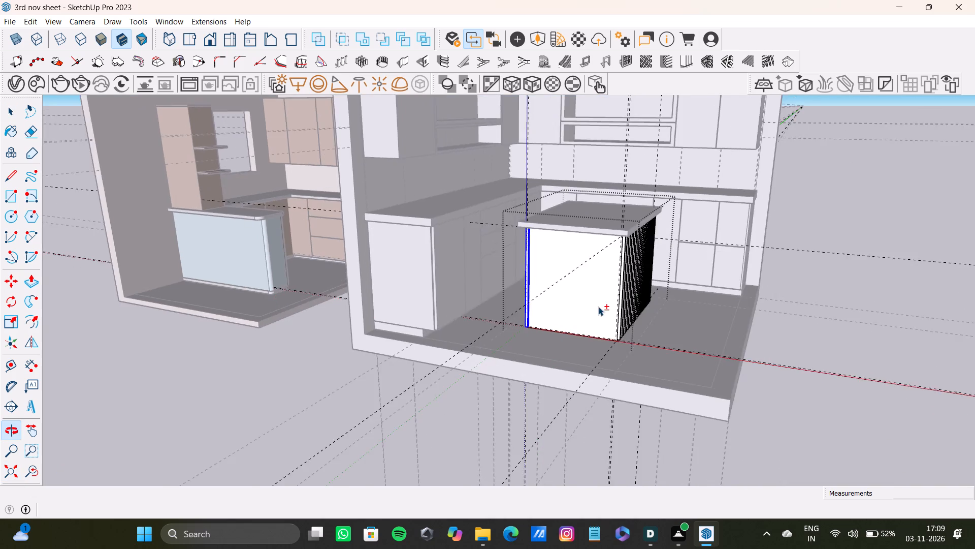
pyautogui.keyDown('shift'); pyautogui.scroll(20, 598, 301); pyautogui.keyUp('shift')
pyautogui.keyDown('shift'); pyautogui.scroll(10, 598, 301); pyautogui.keyUp('shift')
pyautogui.keyDown('shift'); pyautogui.moveTo(452, 337); pyautogui.dragTo(546, 363, button='middle'); pyautogui.keyUp('shift')
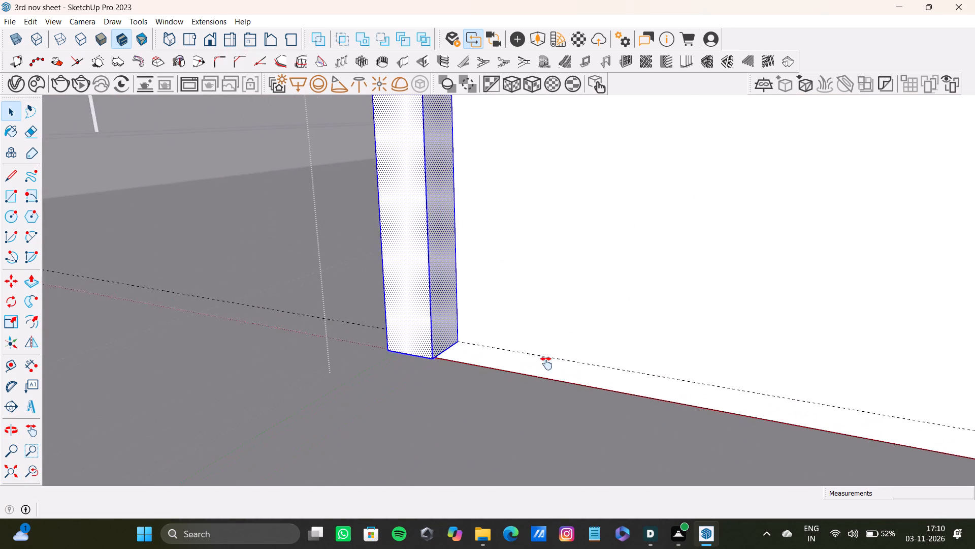
pyautogui.keyDown('shift'); pyautogui.moveTo(546, 363); pyautogui.dragTo(525, 329, button='middle'); pyautogui.keyUp('shift')
pyautogui.scroll(11, 612, 431)
pyautogui.moveTo(501, 378); pyautogui.dragTo(473, 279, button='middle')
pyautogui.moveTo(27, 469); pyautogui.dragTo(32, 469)
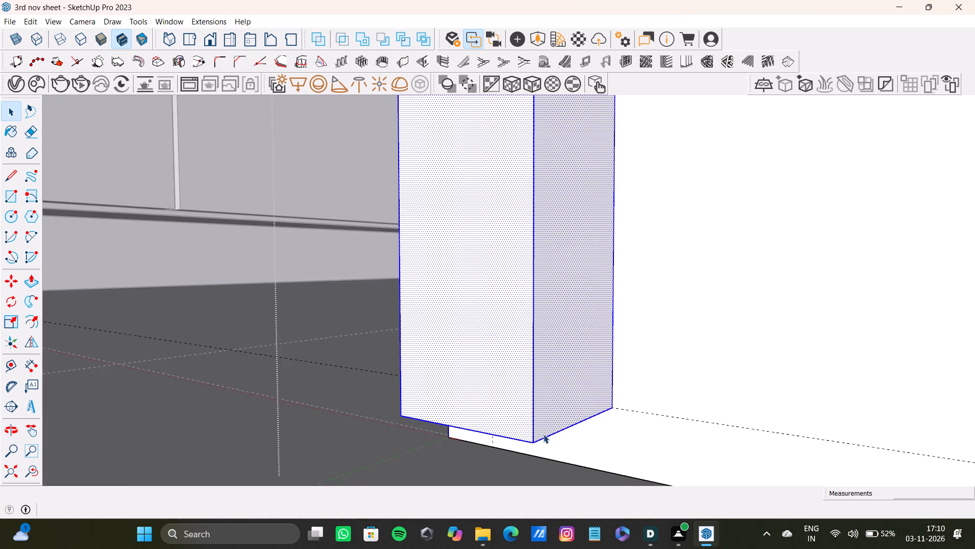
pyautogui.scroll(6, 588, 449)
pyautogui.moveTo(507, 406); pyautogui.dragTo(442, 318, button='middle')
pyautogui.keyDown('shift'); pyautogui.scroll(5, 541, 473); pyautogui.keyUp('shift')
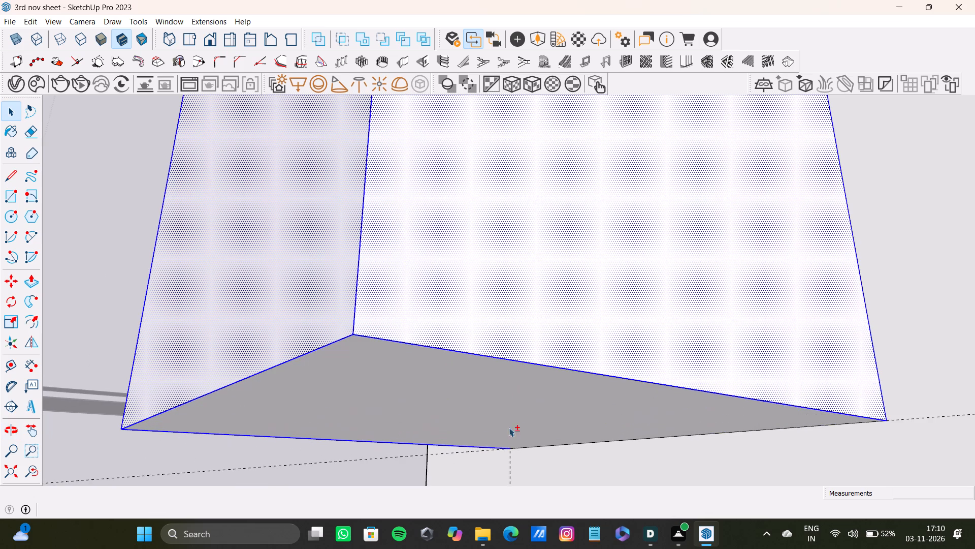
pyautogui.keyDown('shift'); pyautogui.doubleClick(514, 414); pyautogui.keyUp('shift')
pyautogui.keyDown('shift'); pyautogui.scroll(-8, 495, 391); pyautogui.keyUp('shift')
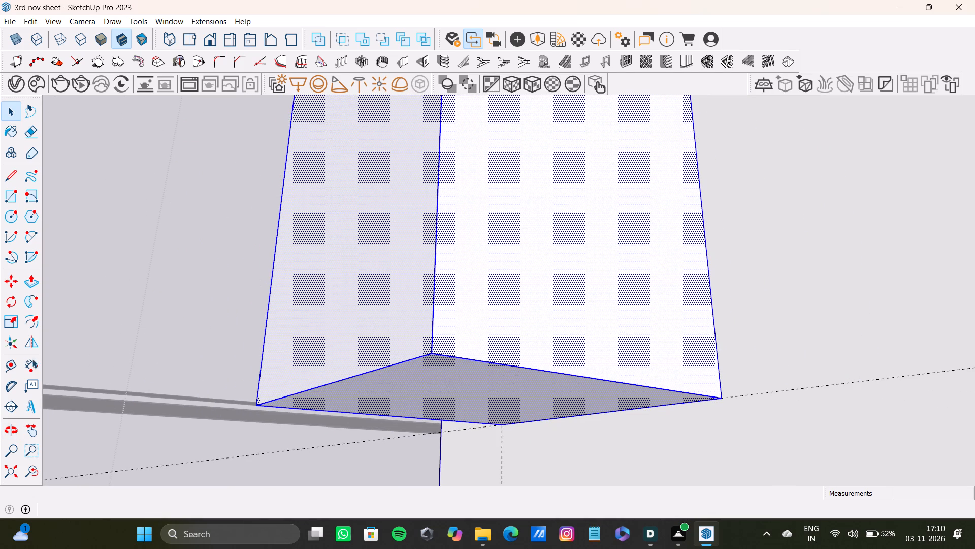
# Copy the selected strip about 6' 7 13/16" along the island side to its far end and divide the distance into 21 spaces.
pyautogui.click(27, 474)
pyautogui.click(9, 468)
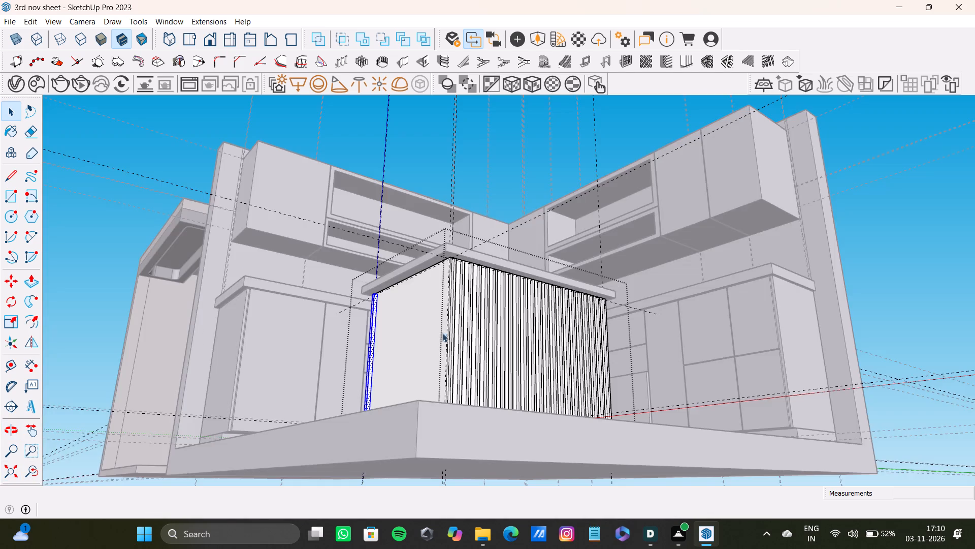
pyautogui.moveTo(421, 300); pyautogui.dragTo(473, 349, button='middle')
pyautogui.scroll(14, 446, 346)
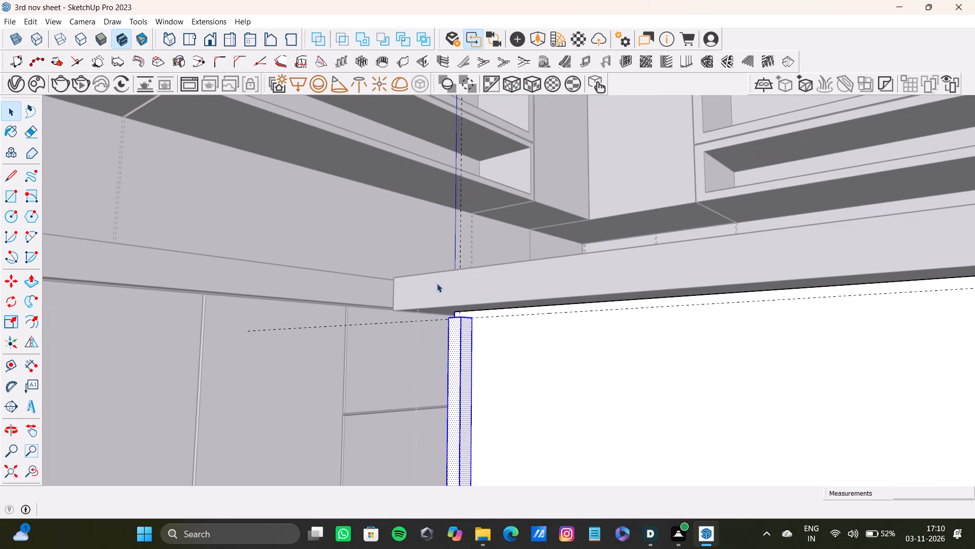
pyautogui.press('m')
pyautogui.scroll(10, 449, 332)
pyautogui.moveTo(438, 320); pyautogui.dragTo(657, 339, button='middle')
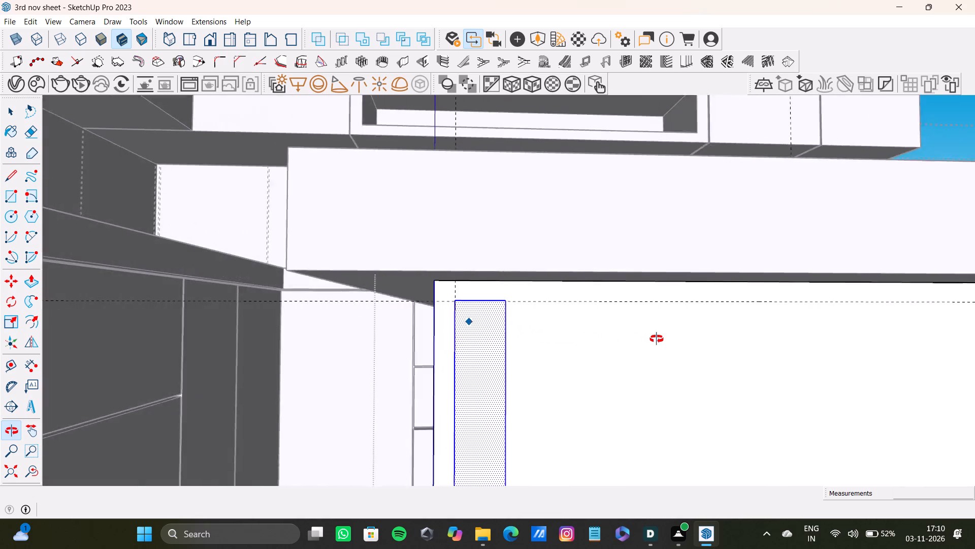
pyautogui.moveTo(657, 339); pyautogui.dragTo(678, 339, button='middle')
pyautogui.scroll(6, 529, 301)
pyautogui.keyDown('ctrl'); pyautogui.click(409, 305); pyautogui.keyUp('ctrl')
pyautogui.scroll(-2, 649, 351)
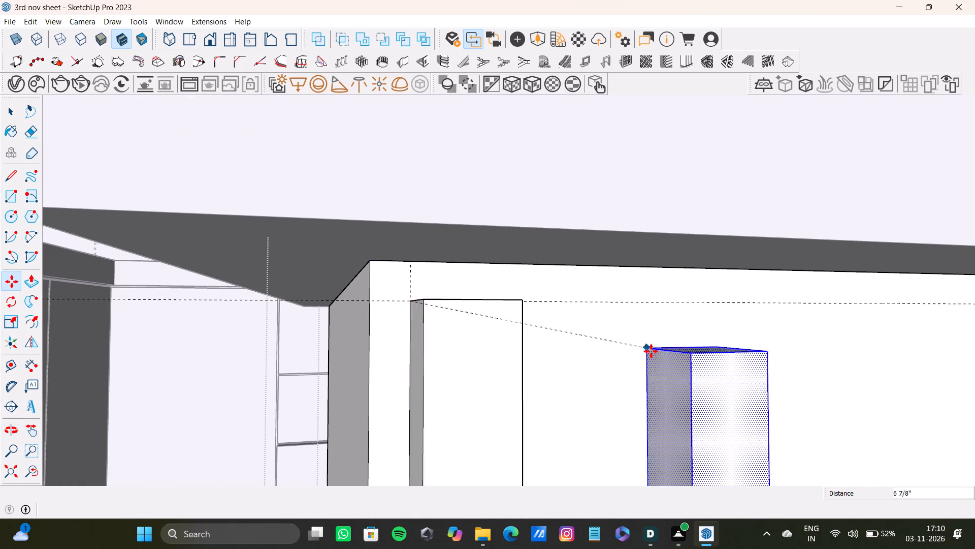
pyautogui.scroll(-16, 651, 351)
pyautogui.keyDown('shift'); pyautogui.moveTo(743, 344); pyautogui.dragTo(114, 311, button='middle'); pyautogui.keyUp('shift')
pyautogui.moveTo(518, 329); pyautogui.dragTo(371, 354, button='middle')
pyautogui.scroll(3, 451, 349)
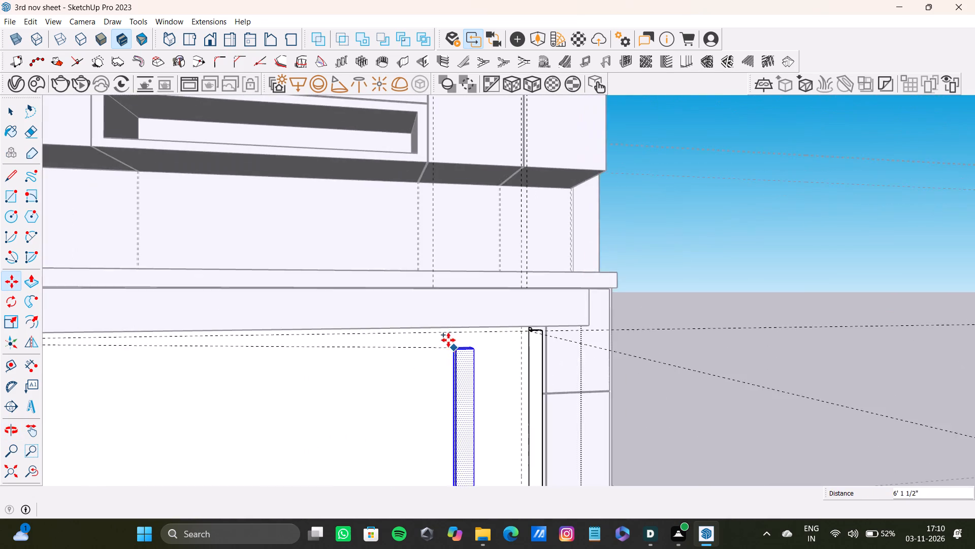
pyautogui.moveTo(437, 337); pyautogui.dragTo(394, 324, button='middle')
pyautogui.scroll(9, 450, 332)
pyautogui.moveTo(541, 347); pyautogui.dragTo(343, 314, button='middle')
pyautogui.scroll(1, 535, 324)
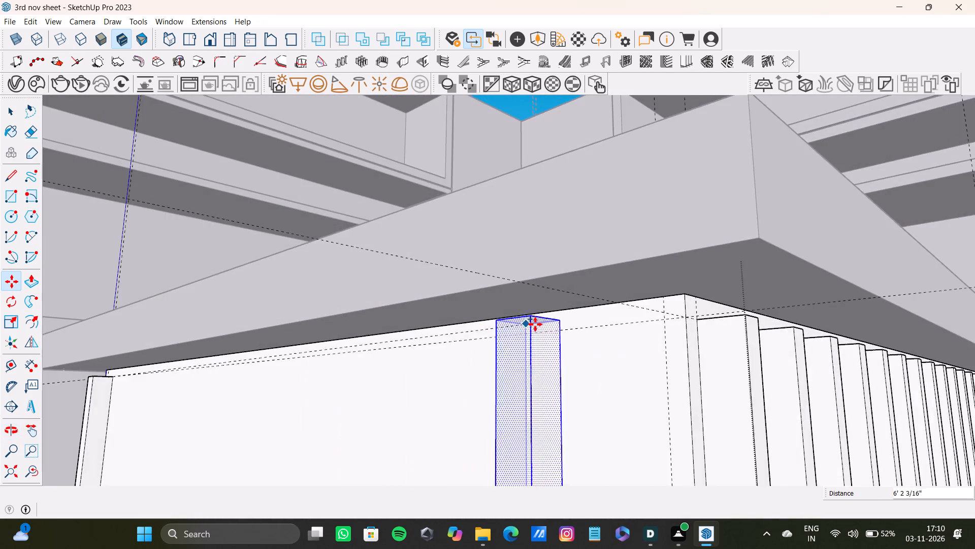
pyautogui.scroll(4, 535, 324)
pyautogui.click(666, 328)
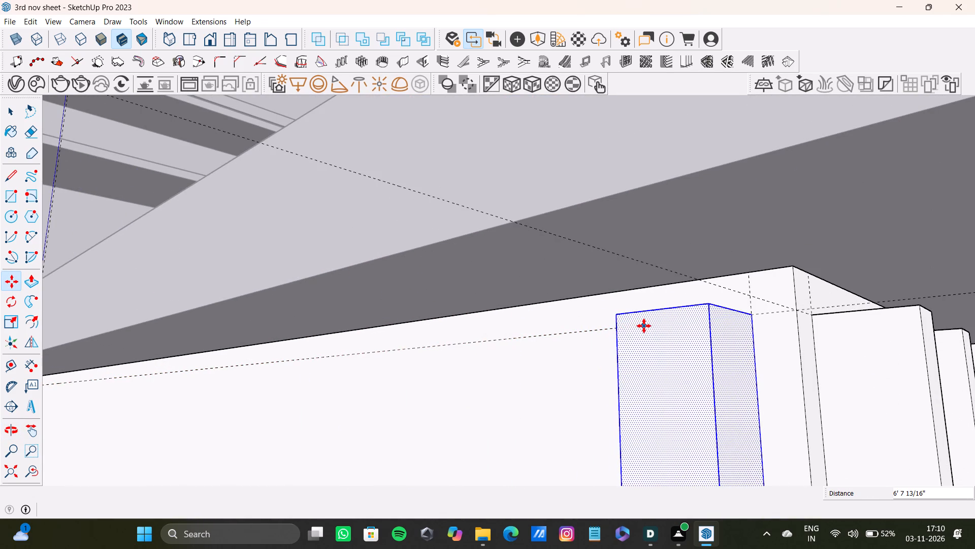
pyautogui.write('/21')
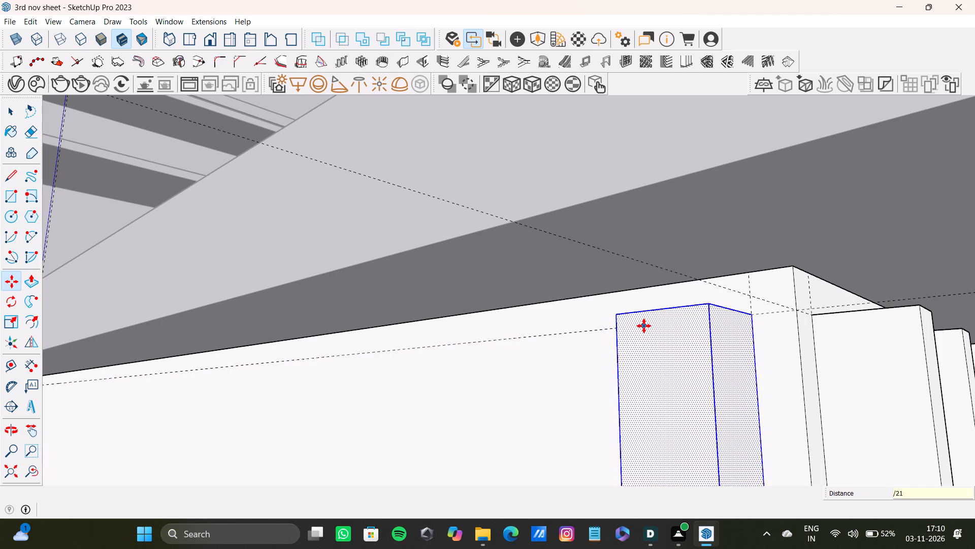
pyautogui.press('Return')
pyautogui.press('space')
# Place a horizontal guide 1" below the top edge of the island's remaining plain side.
pyautogui.scroll(-11, 382, 296)
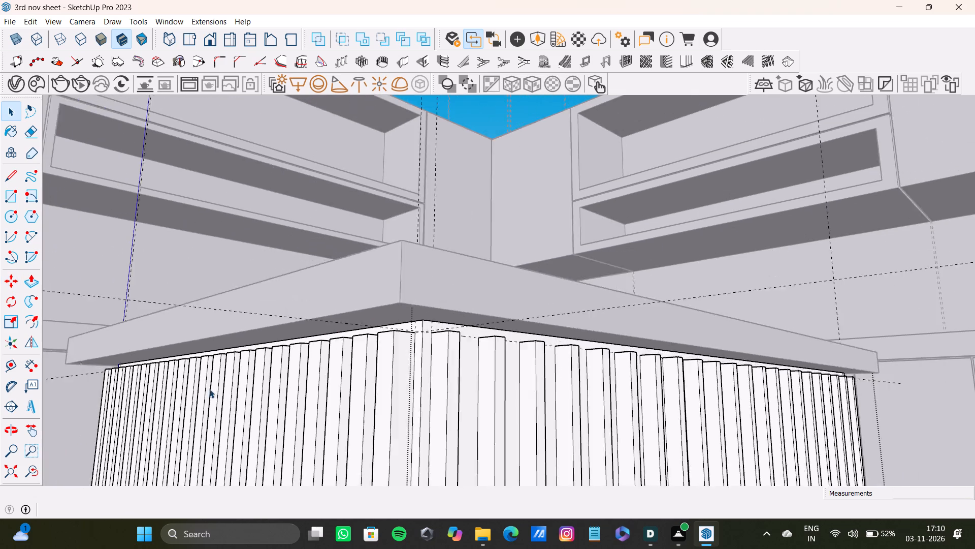
pyautogui.scroll(-8, 209, 389)
pyautogui.keyDown('shift'); pyautogui.moveTo(209, 395); pyautogui.dragTo(457, 339, button='middle'); pyautogui.keyUp('shift')
pyautogui.scroll(6, 306, 333)
pyautogui.keyDown('shift'); pyautogui.moveTo(421, 323); pyautogui.dragTo(159, 274, button='middle'); pyautogui.keyUp('shift')
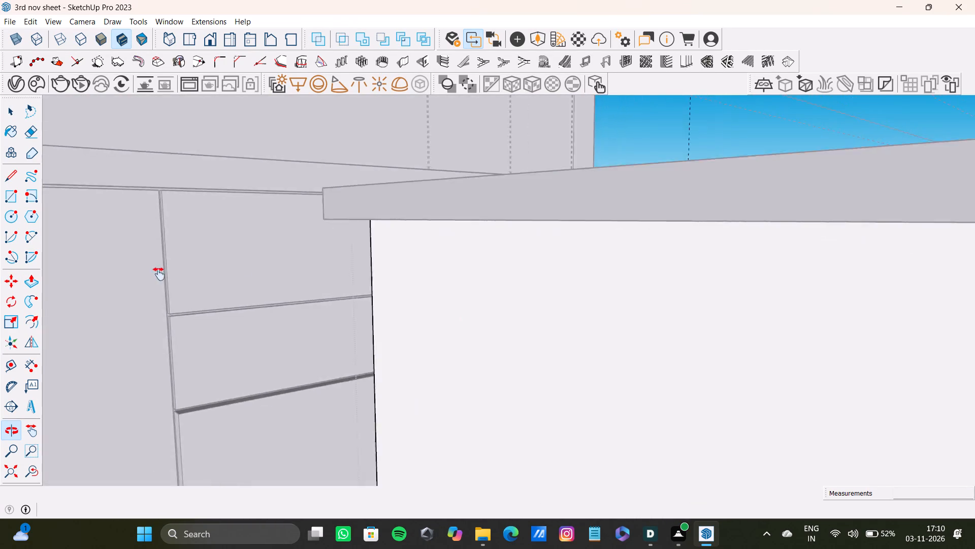
pyautogui.keyDown('shift'); pyautogui.moveTo(159, 274); pyautogui.dragTo(257, 324, button='middle'); pyautogui.keyUp('shift')
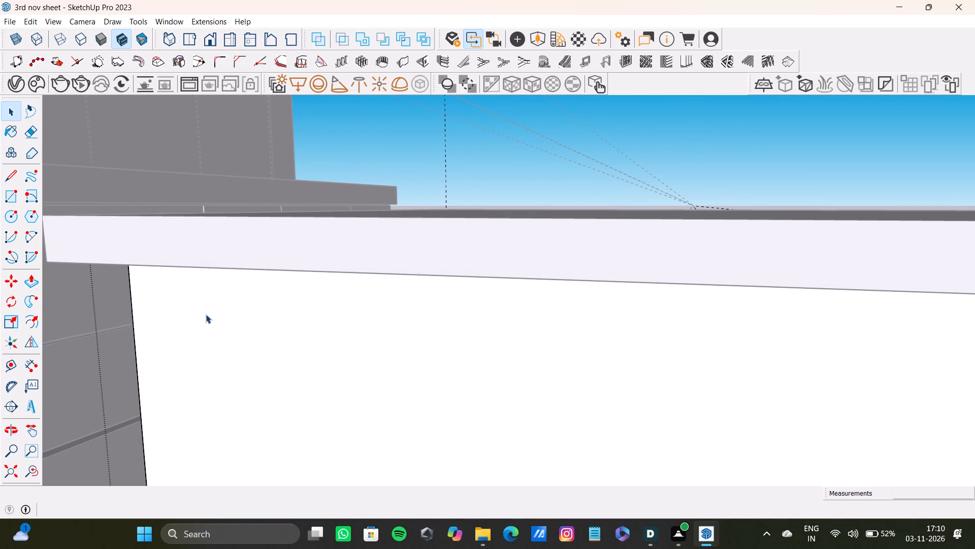
pyautogui.scroll(-3, 330, 288)
pyautogui.middleClick(330, 288)
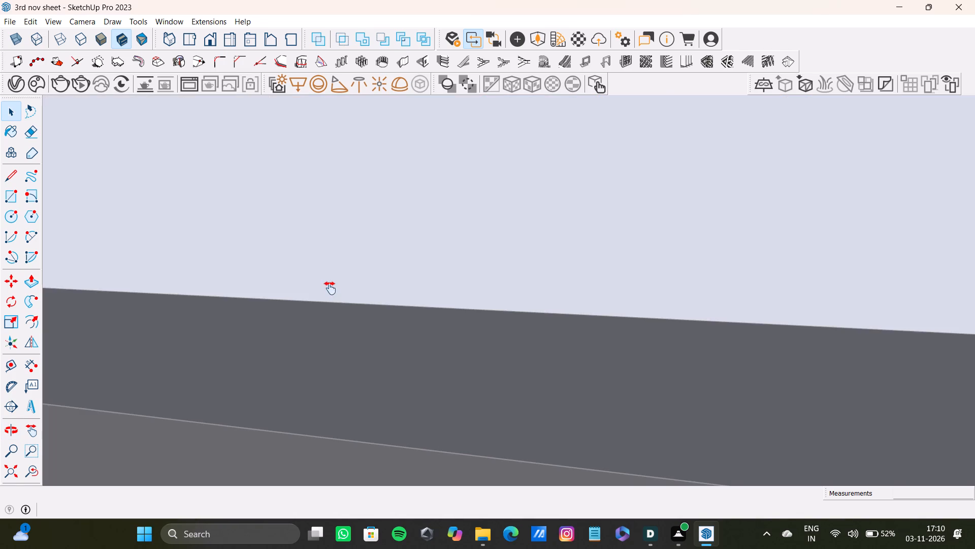
pyautogui.moveTo(30, 472); pyautogui.dragTo(22, 472)
pyautogui.click(9, 472)
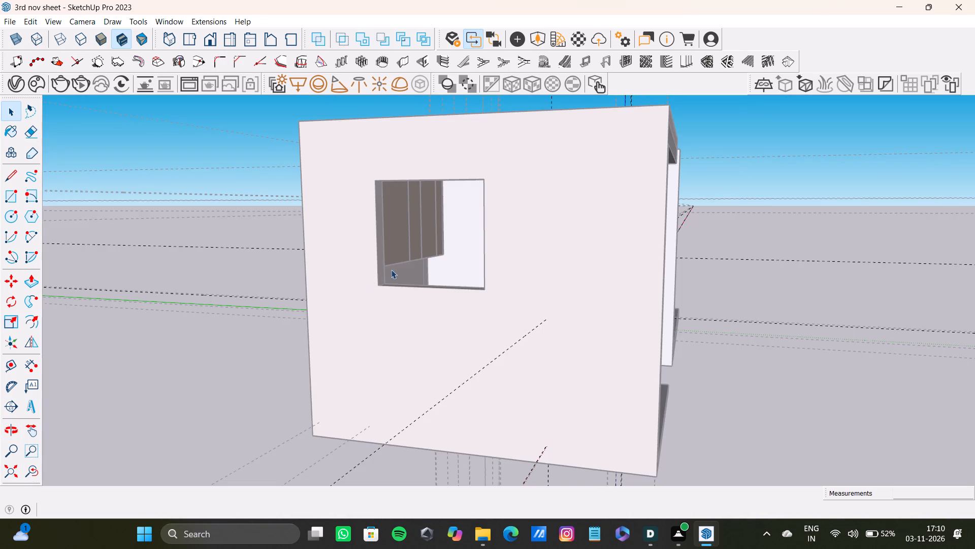
pyautogui.moveTo(366, 259); pyautogui.dragTo(78, 252, button='middle')
pyautogui.scroll(7, 554, 373)
pyautogui.moveTo(443, 347); pyautogui.dragTo(270, 336, button='middle')
pyautogui.scroll(-4, 456, 340)
pyautogui.keyDown('shift'); pyautogui.moveTo(522, 341); pyautogui.dragTo(244, 377, button='middle'); pyautogui.keyUp('shift')
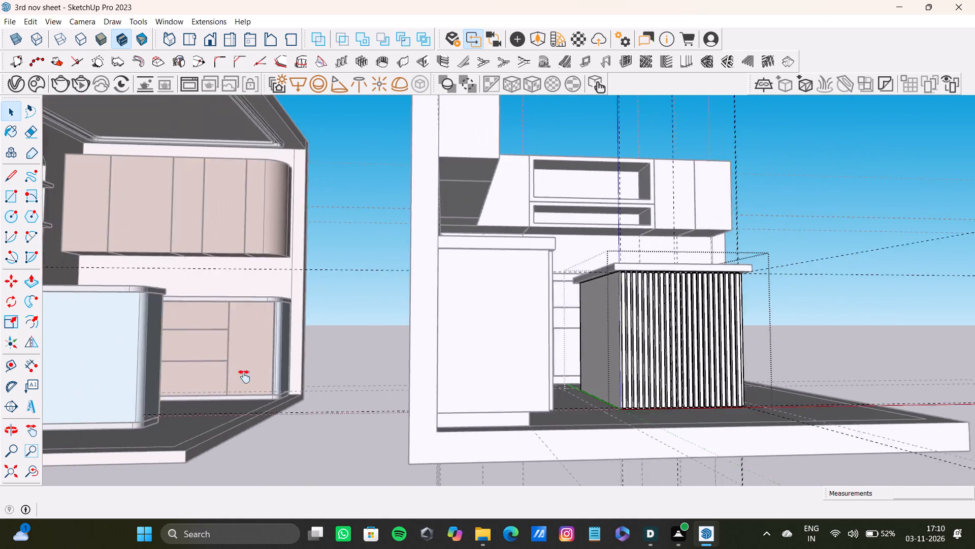
pyautogui.keyDown('shift'); pyautogui.moveTo(244, 377); pyautogui.dragTo(182, 380, button='middle'); pyautogui.keyUp('shift')
pyautogui.scroll(8, 340, 349)
pyautogui.moveTo(352, 318); pyautogui.dragTo(371, 321, button='middle')
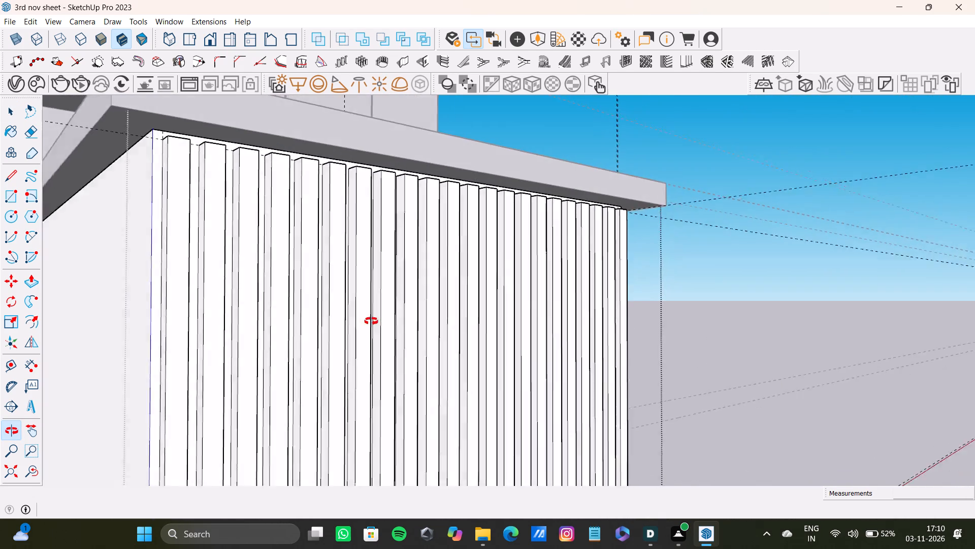
pyautogui.moveTo(371, 321); pyautogui.dragTo(378, 313, button='middle')
pyautogui.keyDown('shift'); pyautogui.scroll(-4, 166, 205); pyautogui.keyUp('shift')
pyautogui.keyDown('shift'); pyautogui.moveTo(165, 212); pyautogui.dragTo(339, 241, button='middle'); pyautogui.keyUp('shift')
pyautogui.scroll(4, 263, 200)
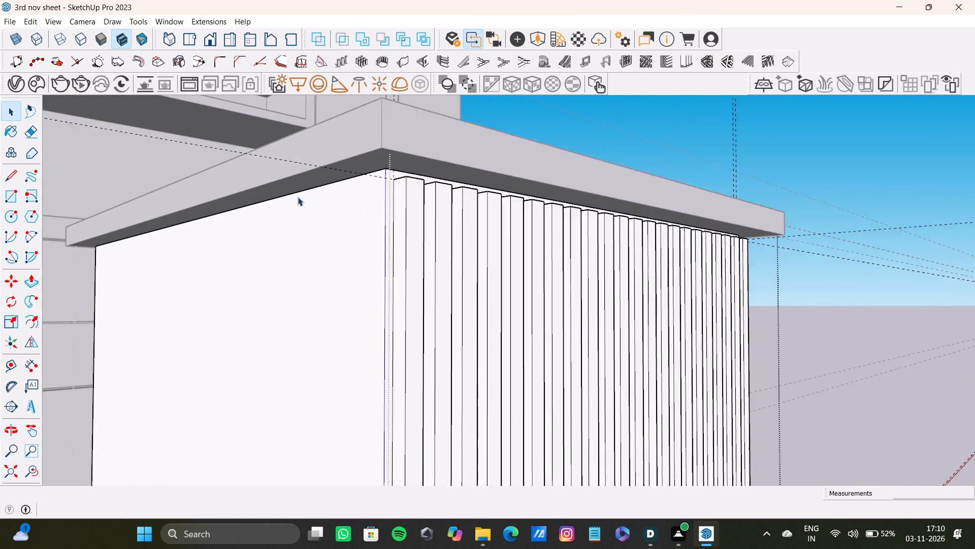
pyautogui.scroll(3, 298, 197)
pyautogui.press('t')
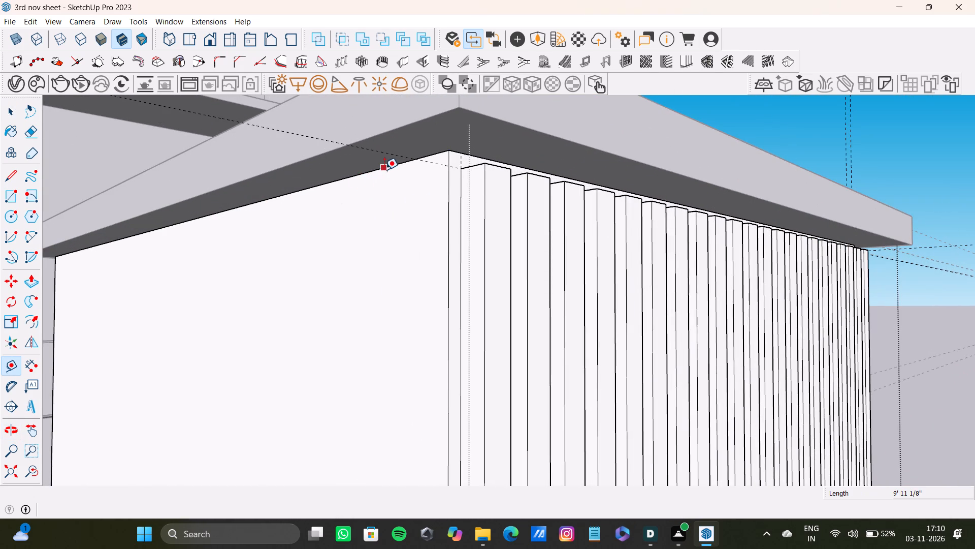
pyautogui.moveTo(384, 168); pyautogui.dragTo(392, 185)
pyautogui.press('1')
pyautogui.hotkey('shift', '"')
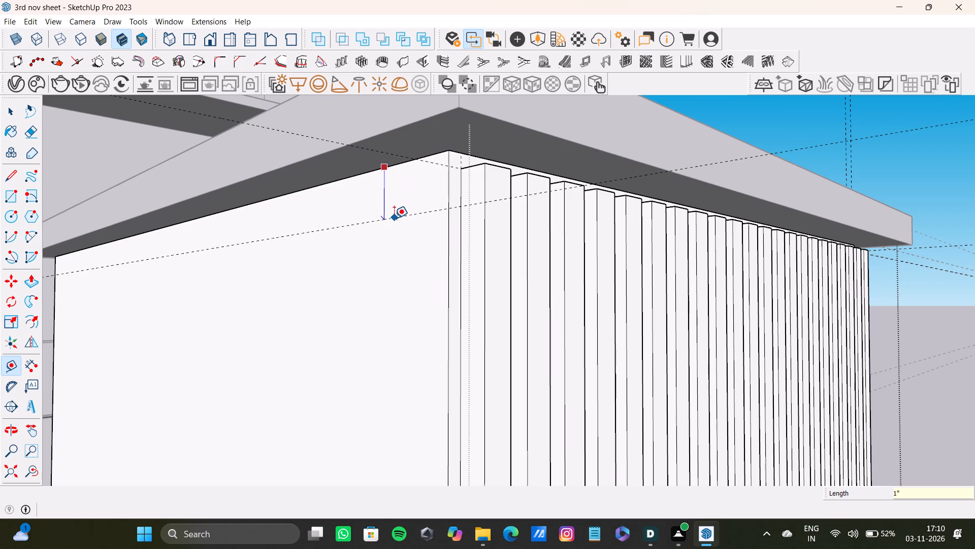
pyautogui.press('Return')
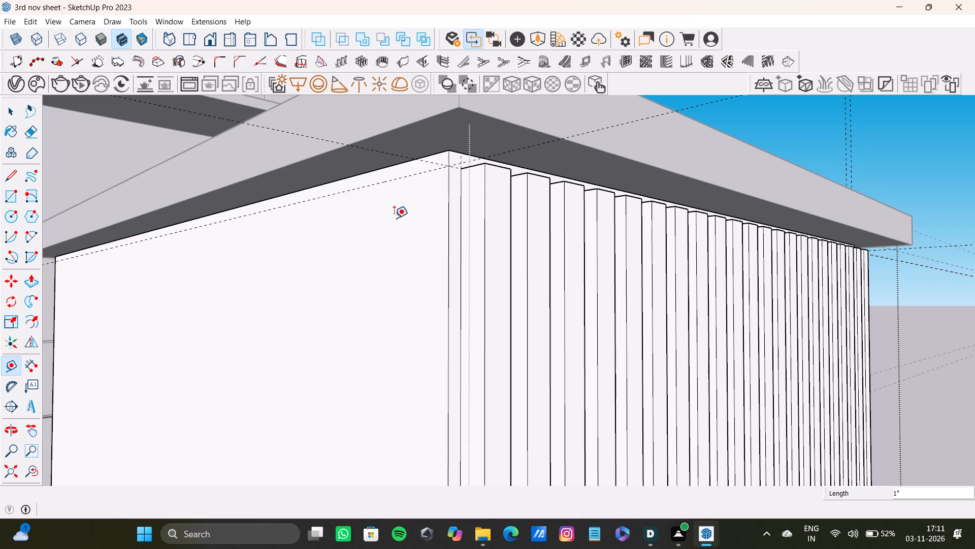
# Place a vertical guide 1" in from the plain side's corner edge next to the striped face.
pyautogui.scroll(-5, 448, 234)
pyautogui.moveTo(450, 268); pyautogui.dragTo(445, 268)
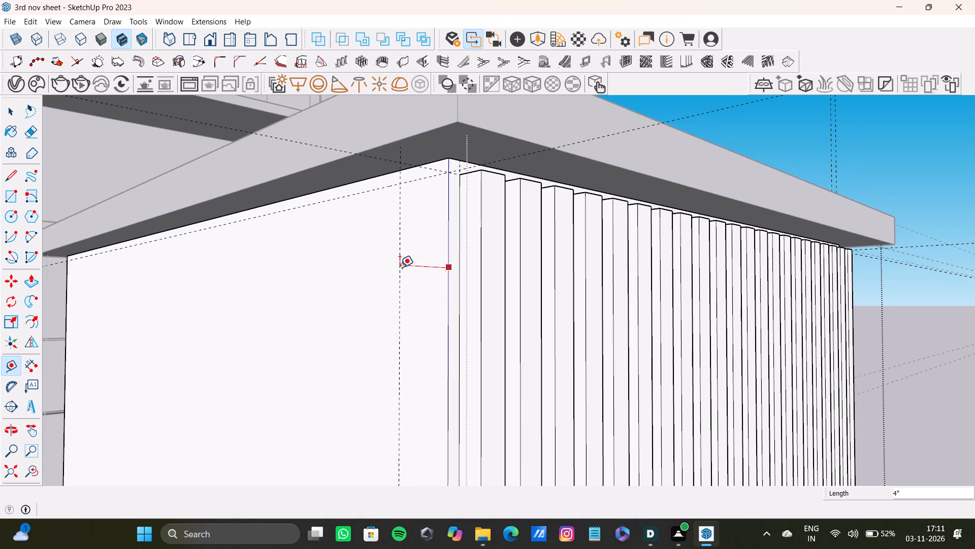
pyautogui.scroll(-3, 434, 351)
pyautogui.moveTo(413, 363); pyautogui.dragTo(486, 391, button='middle')
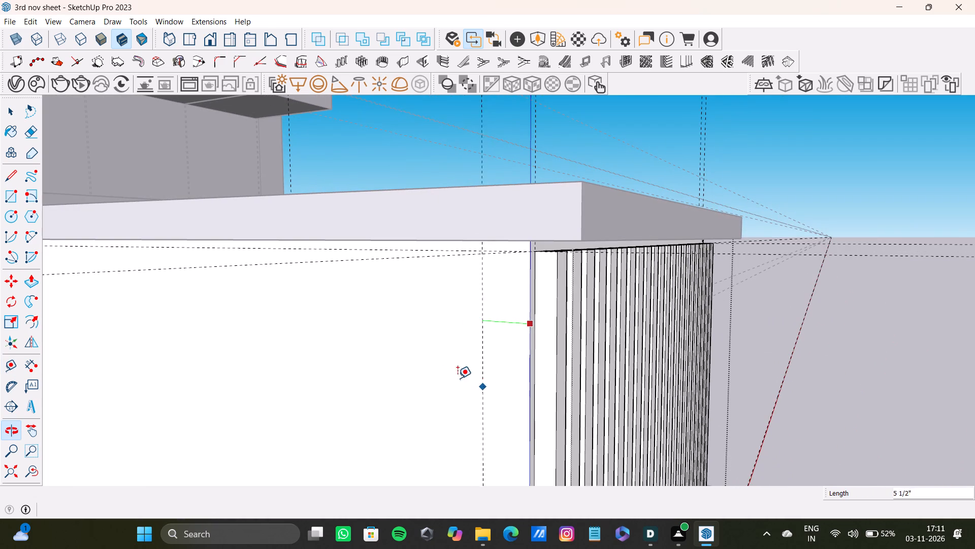
pyautogui.press('1')
pyautogui.hotkey('shift', '"')
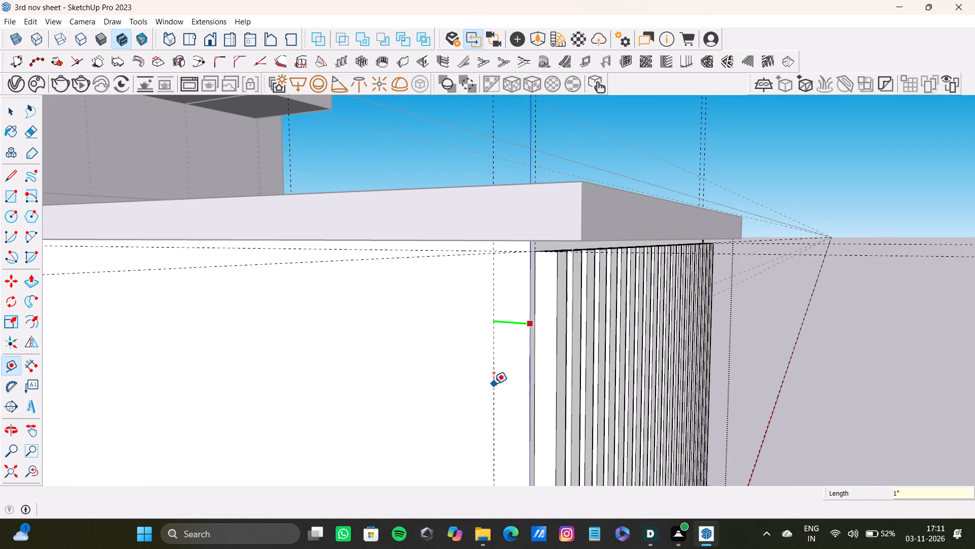
pyautogui.press('Return')
# Place a vertical guide 1" in from the plain side's far edge, next to the wall cabinets.
pyautogui.scroll(-7, 466, 371)
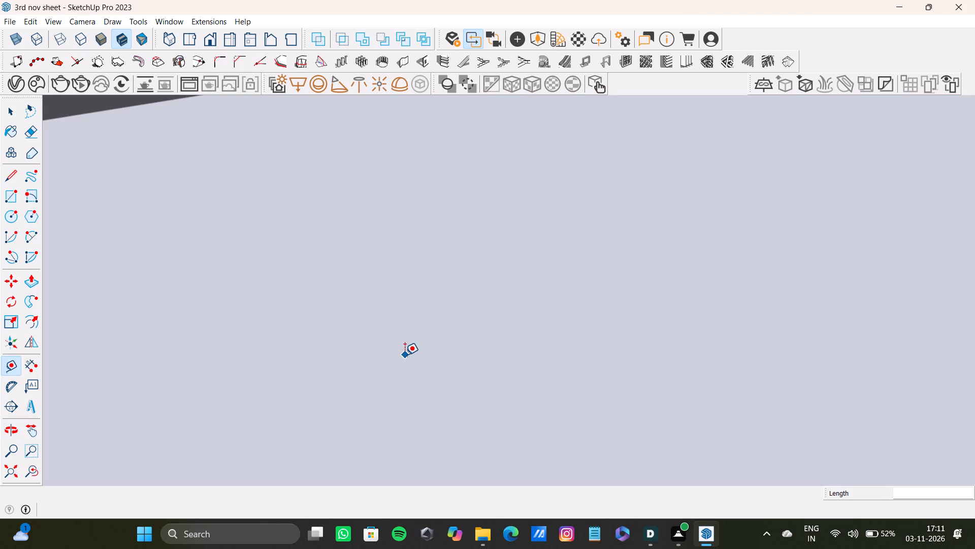
pyautogui.click(30, 475)
pyautogui.click(0, 459)
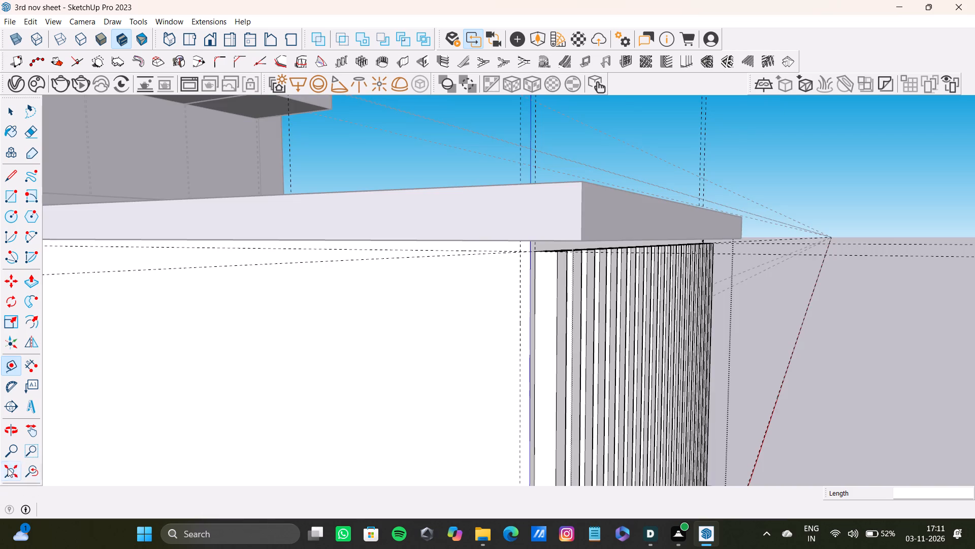
pyautogui.click(8, 468)
pyautogui.keyDown('shift'); pyautogui.moveTo(502, 267); pyautogui.dragTo(186, 354, button='middle'); pyautogui.keyUp('shift')
pyautogui.scroll(10, 214, 370)
pyautogui.moveTo(476, 375); pyautogui.dragTo(67, 433, button='middle')
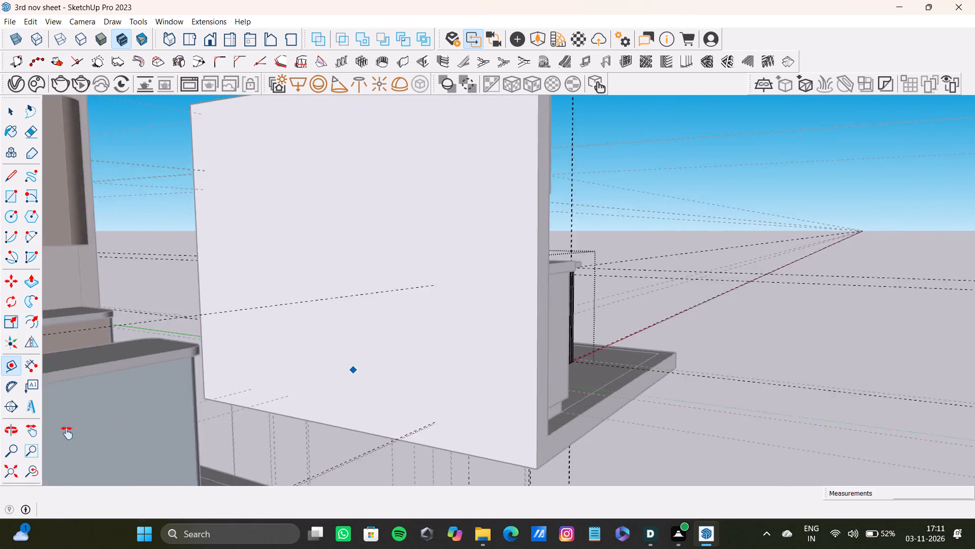
pyautogui.moveTo(67, 433); pyautogui.dragTo(44, 439, button='middle')
pyautogui.scroll(16, 240, 380)
pyautogui.scroll(-3, 244, 353)
pyautogui.keyDown('shift'); pyautogui.moveTo(242, 348); pyautogui.dragTo(226, 352, button='middle'); pyautogui.keyUp('shift')
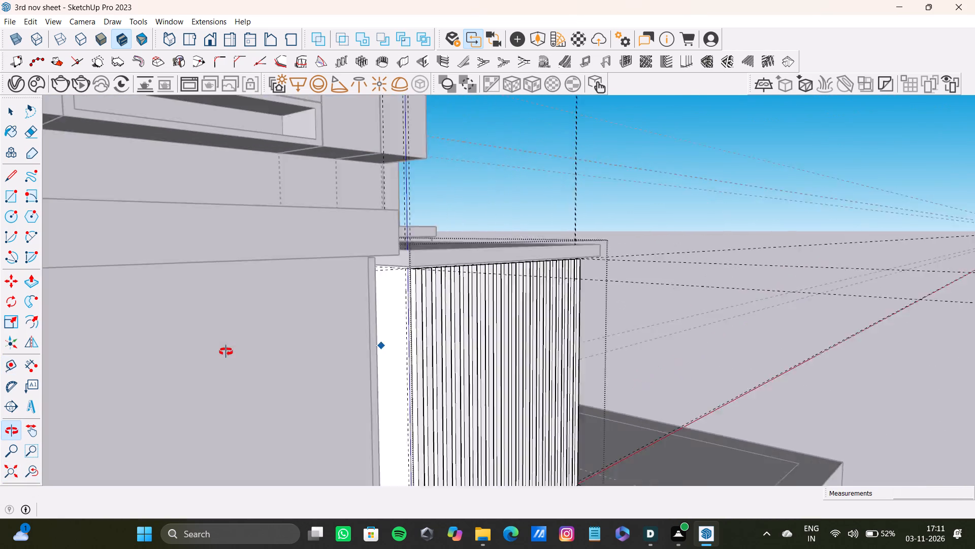
pyautogui.keyDown('shift'); pyautogui.moveTo(226, 352); pyautogui.dragTo(227, 351, button='middle'); pyautogui.keyUp('shift')
pyautogui.scroll(9, 376, 340)
pyautogui.scroll(11, 243, 292)
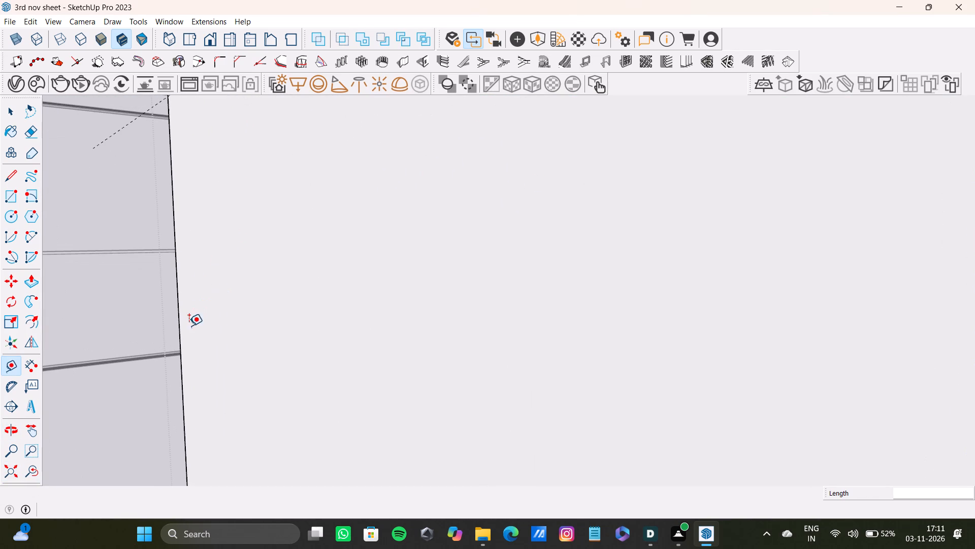
pyautogui.click(181, 343)
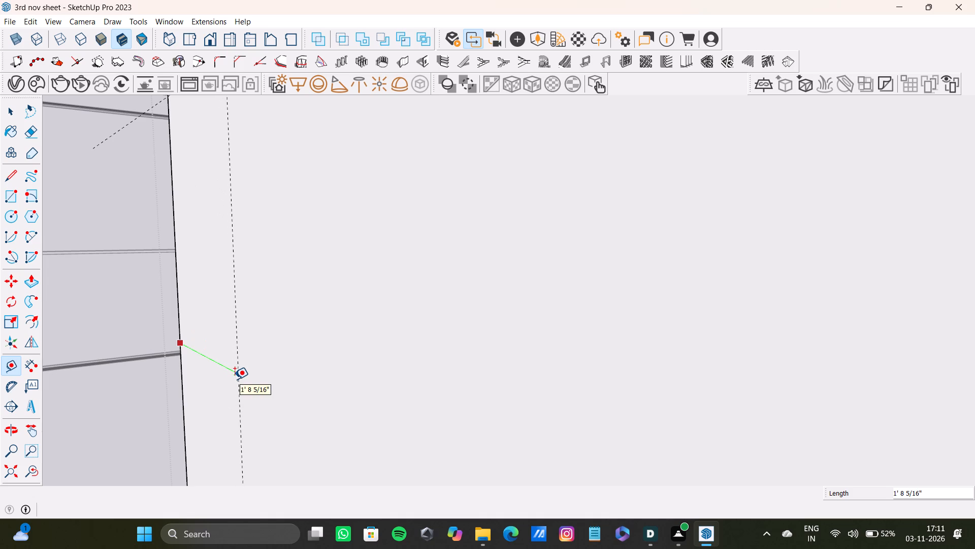
pyautogui.press('1')
pyautogui.hotkey('shift', '"')
pyautogui.press('Return')
# Place a horizontal guide 1" above the bottom edge of the island's plain side.
pyautogui.scroll(-8, 250, 366)
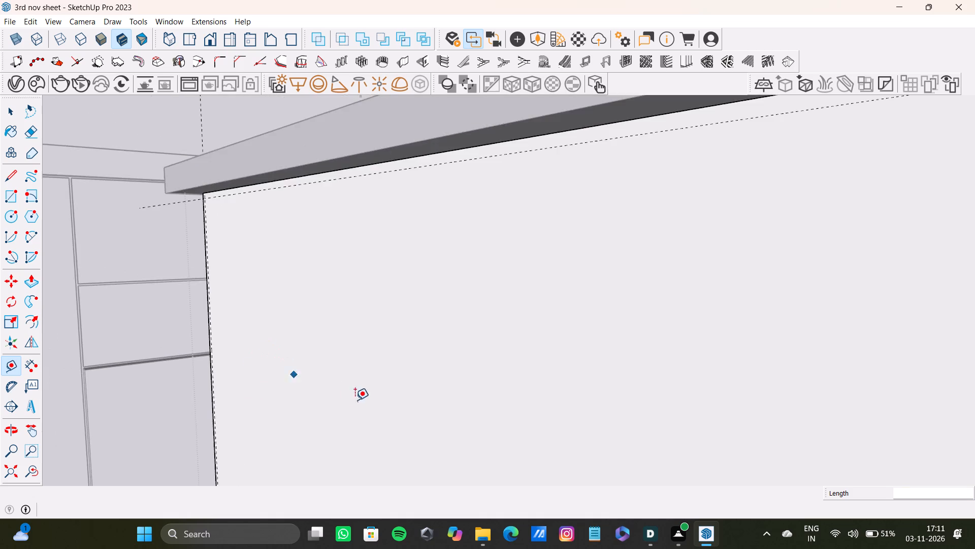
pyautogui.keyDown('shift'); pyautogui.moveTo(355, 398); pyautogui.dragTo(251, 259, button='middle'); pyautogui.keyUp('shift')
pyautogui.keyDown('shift'); pyautogui.scroll(-6, 272, 307); pyautogui.keyUp('shift')
pyautogui.keyDown('shift'); pyautogui.moveTo(279, 357); pyautogui.dragTo(268, 236, button='middle'); pyautogui.keyUp('shift')
pyautogui.scroll(-4, 337, 364)
pyautogui.moveTo(337, 383); pyautogui.dragTo(318, 245, button='middle')
pyautogui.scroll(6, 296, 387)
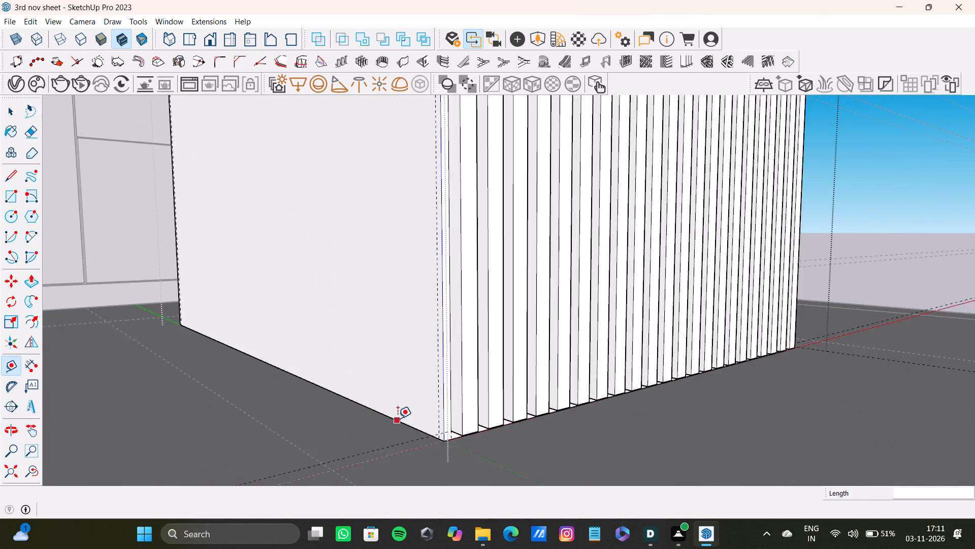
pyautogui.scroll(6, 398, 418)
pyautogui.moveTo(459, 453); pyautogui.dragTo(460, 449)
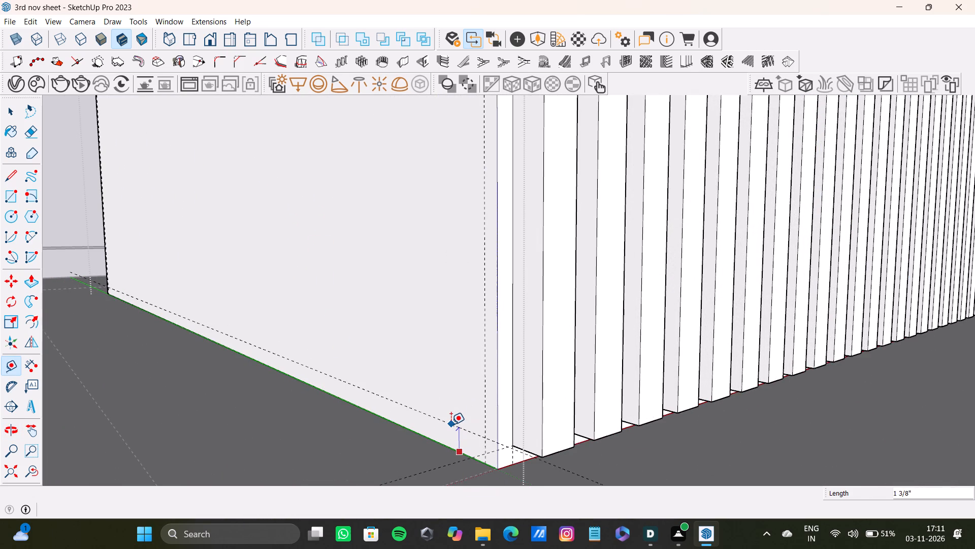
pyautogui.press('1')
pyautogui.hotkey('shift', '"')
pyautogui.press('Return')
pyautogui.press('Return')
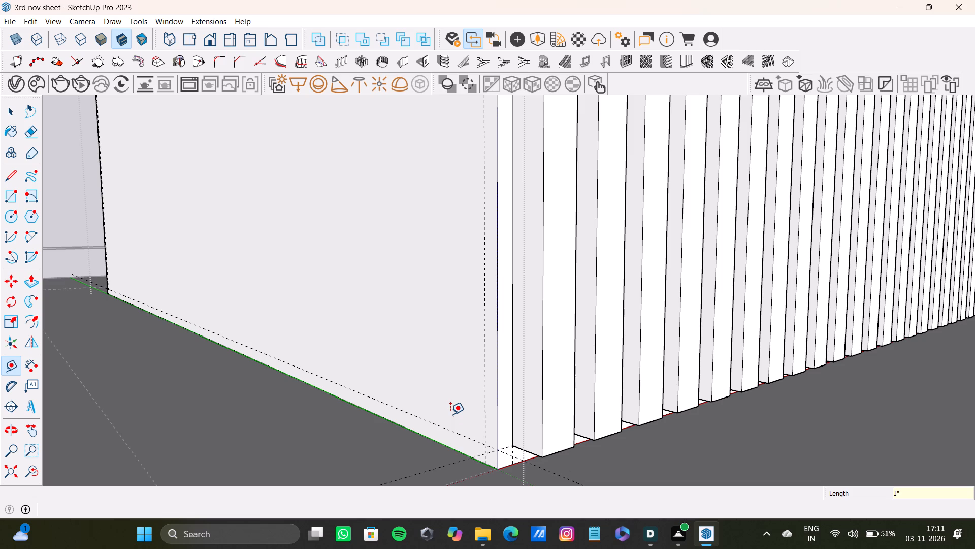
# Draw a strip rectangle about 7' 5 13/16" by 3 13/16" on the plain side, from the far upper guide intersection down to the bottom guide.
pyautogui.scroll(-6, 447, 382)
pyautogui.keyDown('shift'); pyautogui.moveTo(334, 325); pyautogui.dragTo(405, 522, button='middle'); pyautogui.keyUp('shift')
pyautogui.keyDown('shift'); pyautogui.scroll(-1, 377, 442); pyautogui.keyUp('shift')
pyautogui.scroll(4, 231, 200)
pyautogui.keyDown('shift'); pyautogui.moveTo(269, 184); pyautogui.dragTo(306, 294, button='middle'); pyautogui.keyUp('shift')
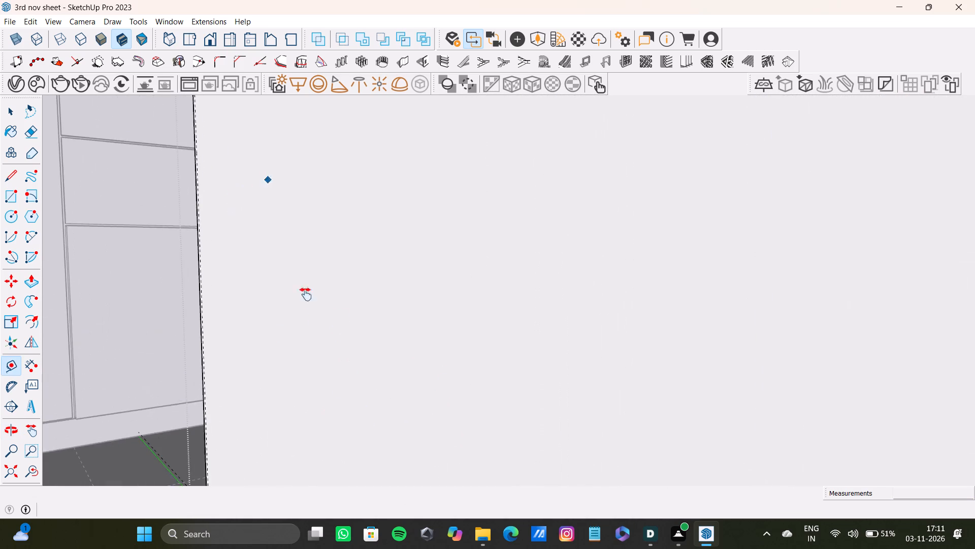
pyautogui.keyDown('shift'); pyautogui.moveTo(306, 294); pyautogui.dragTo(395, 416, button='middle'); pyautogui.keyUp('shift')
pyautogui.scroll(-1, 387, 407)
pyautogui.scroll(12, 196, 169)
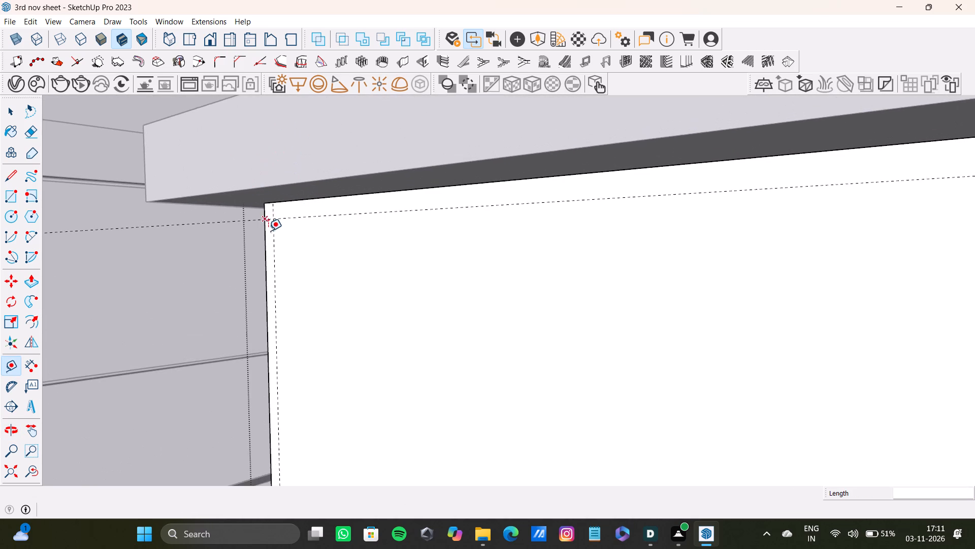
pyautogui.scroll(4, 269, 230)
pyautogui.press('r')
pyautogui.scroll(3, 224, 254)
pyautogui.scroll(-6, 349, 221)
pyautogui.keyDown('shift'); pyautogui.moveTo(345, 248); pyautogui.dragTo(253, 192, button='middle'); pyautogui.keyUp('shift')
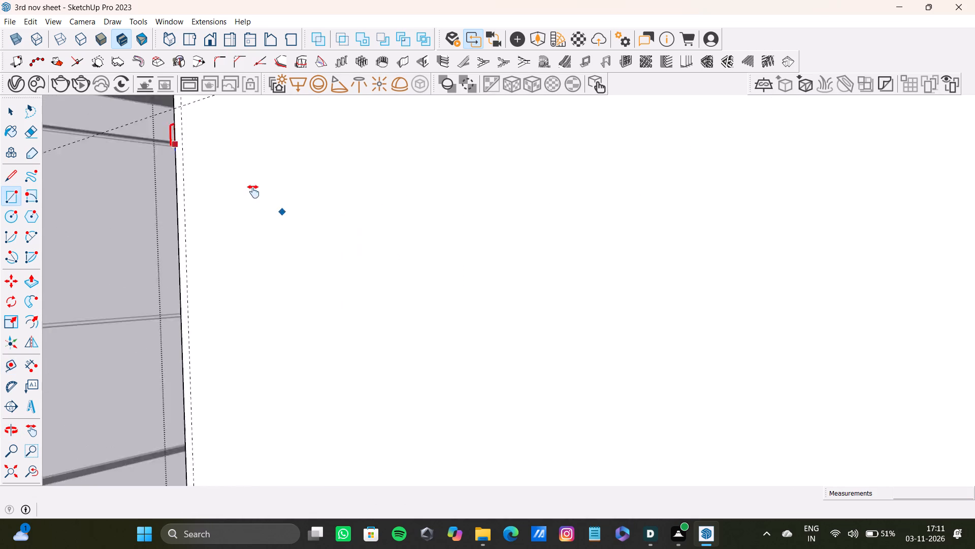
pyautogui.keyDown('shift'); pyautogui.moveTo(253, 192); pyautogui.dragTo(316, 203, button='middle'); pyautogui.keyUp('shift')
pyautogui.scroll(-10, 275, 226)
pyautogui.keyDown('shift'); pyautogui.moveTo(280, 264); pyautogui.dragTo(300, 278, button='middle'); pyautogui.keyUp('shift')
pyautogui.scroll(3, 143, 171)
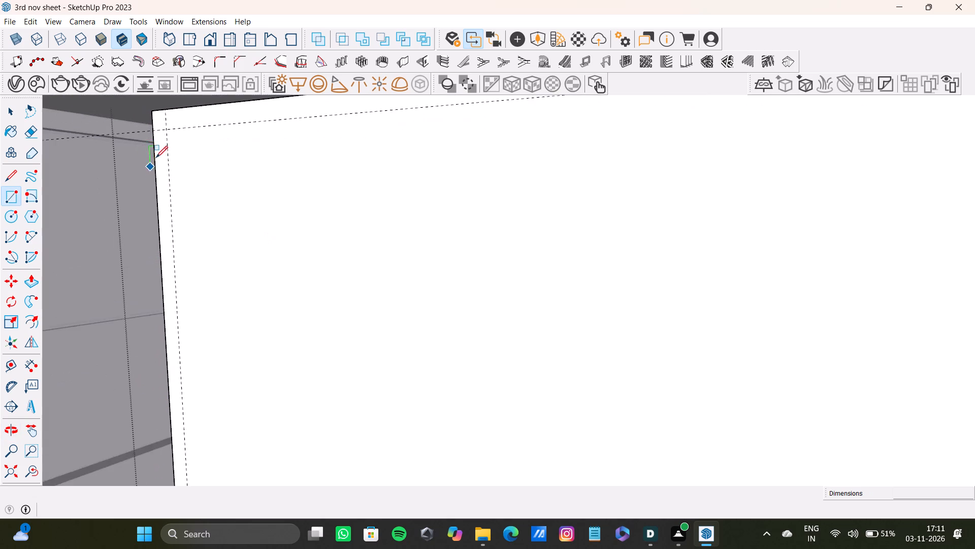
pyautogui.scroll(3, 156, 158)
pyautogui.click(170, 125)
pyautogui.scroll(-6, 280, 254)
pyautogui.keyDown('shift'); pyautogui.moveTo(280, 259); pyautogui.dragTo(251, 74, button='middle'); pyautogui.keyUp('shift')
pyautogui.scroll(-3, 307, 311)
pyautogui.keyDown('shift'); pyautogui.moveTo(278, 313); pyautogui.dragTo(280, 218, button='middle'); pyautogui.keyUp('shift')
pyautogui.scroll(-6, 293, 352)
pyautogui.click(12, 479)
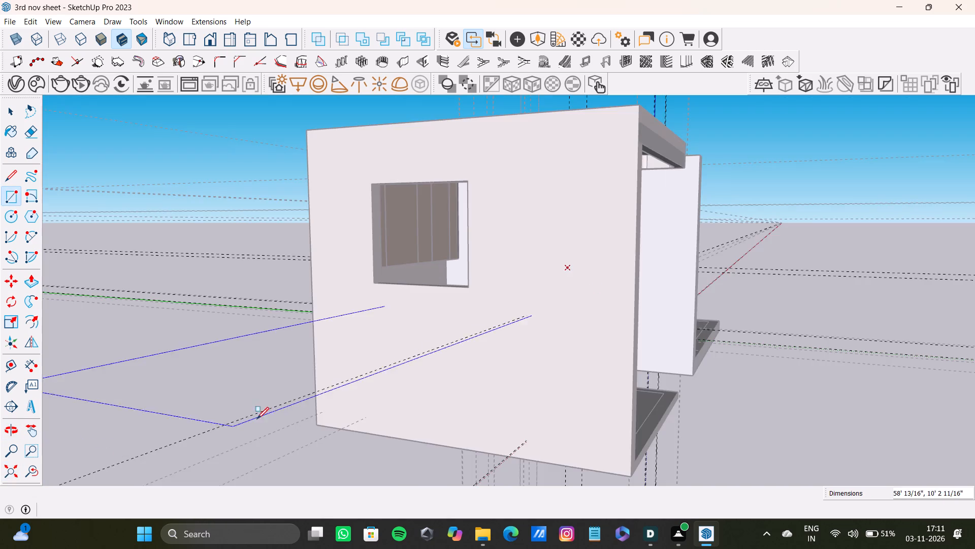
pyautogui.keyDown('shift'); pyautogui.moveTo(354, 368); pyautogui.dragTo(47, 393, button='middle'); pyautogui.keyUp('shift')
pyautogui.scroll(4, 249, 337)
pyautogui.moveTo(225, 359); pyautogui.dragTo(0, 391, button='middle')
pyautogui.scroll(4, 400, 298)
pyautogui.moveTo(427, 296); pyautogui.dragTo(209, 311, button='middle')
pyautogui.scroll(13, 418, 297)
pyautogui.keyDown('shift'); pyautogui.moveTo(443, 382); pyautogui.dragTo(507, 276, button='middle'); pyautogui.keyUp('shift')
pyautogui.scroll(1, 519, 308)
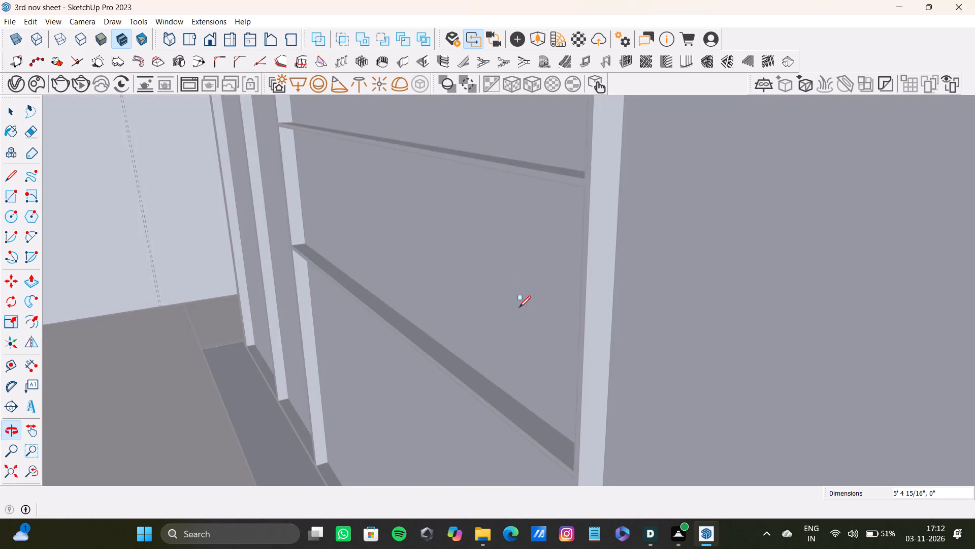
pyautogui.keyDown('shift'); pyautogui.moveTo(497, 294); pyautogui.dragTo(18, 251, button='middle'); pyautogui.keyUp('shift')
pyautogui.scroll(8, 282, 324)
pyautogui.keyDown('shift'); pyautogui.moveTo(470, 416); pyautogui.dragTo(436, 318, button='middle'); pyautogui.keyUp('shift')
pyautogui.scroll(10, 389, 364)
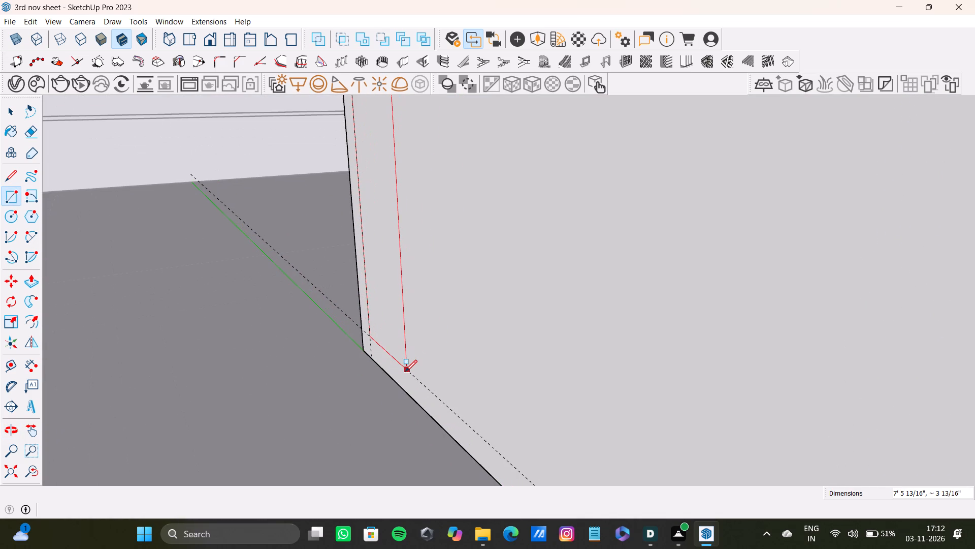
pyautogui.click(405, 372)
# Push/Pull the strip rectangle outward about 1 15/16" from the plain side.
pyautogui.scroll(-18, 401, 351)
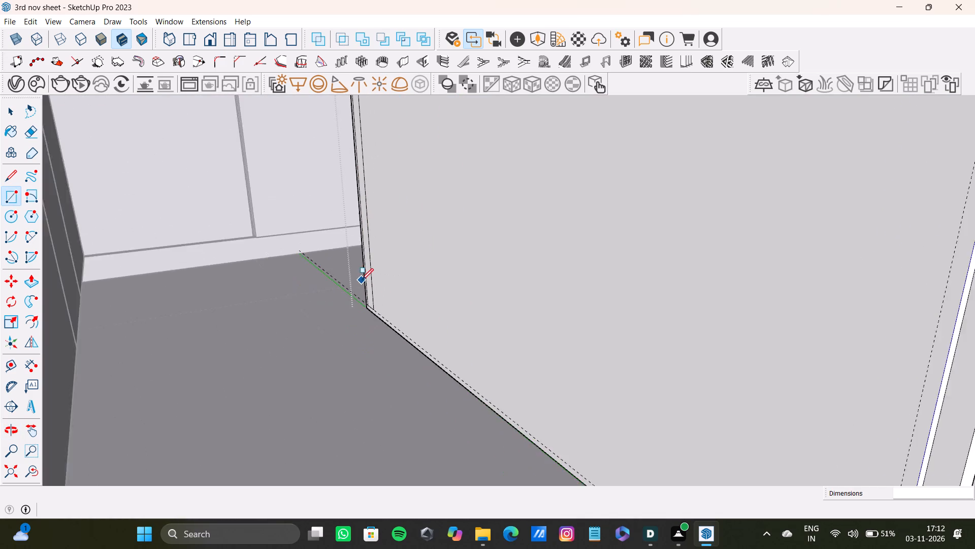
pyautogui.scroll(-1, 362, 280)
pyautogui.keyDown('shift'); pyautogui.moveTo(357, 258); pyautogui.dragTo(353, 439, button='middle'); pyautogui.keyUp('shift')
pyautogui.scroll(12, 347, 309)
pyautogui.moveTo(310, 253); pyautogui.dragTo(344, 245, button='middle')
pyautogui.press('space')
pyautogui.click(342, 243)
pyautogui.press('p')
pyautogui.moveTo(340, 248); pyautogui.dragTo(321, 245)
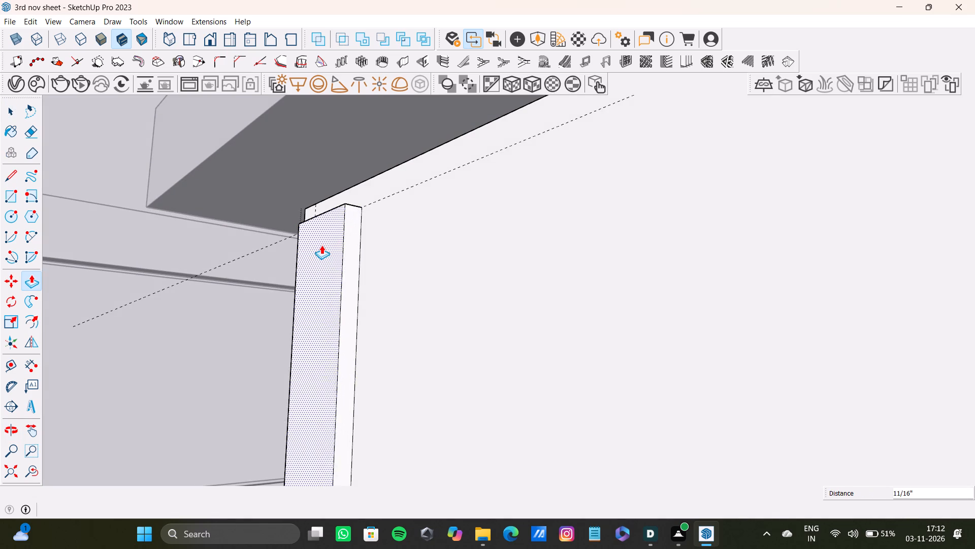
pyautogui.moveTo(321, 245); pyautogui.dragTo(294, 230)
pyautogui.scroll(-6, 296, 230)
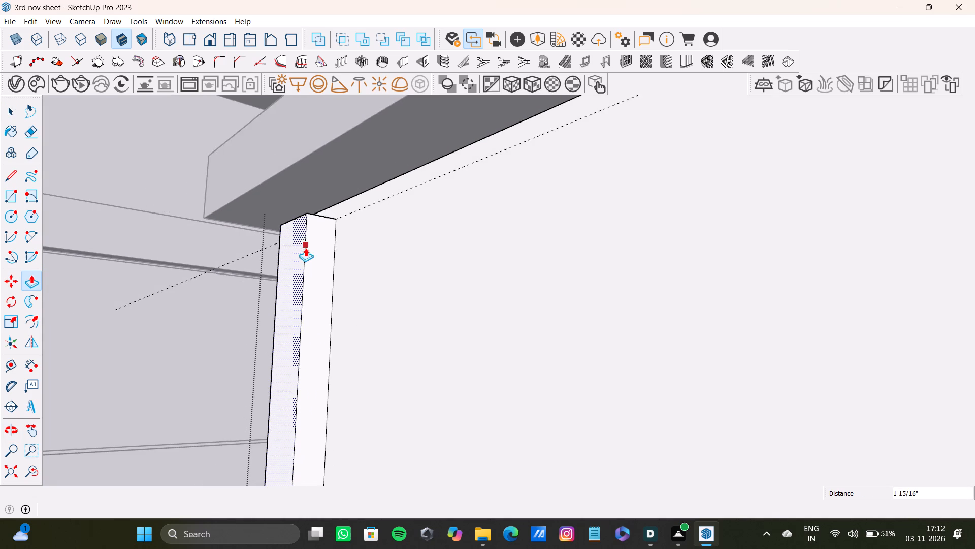
# Narrow the raised strip by pushing its inner side face in about 1 3/16".
pyautogui.keyDown('shift'); pyautogui.moveTo(305, 248); pyautogui.dragTo(404, 341, button='middle'); pyautogui.keyUp('shift')
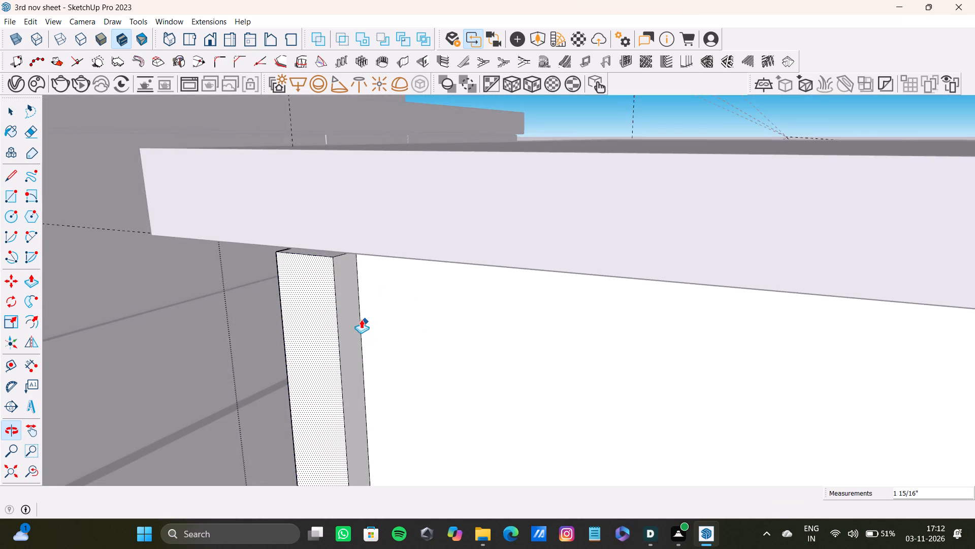
pyautogui.scroll(4, 351, 309)
pyautogui.press('space')
pyautogui.click(334, 292)
pyautogui.press('p')
pyautogui.moveTo(335, 291); pyautogui.dragTo(308, 274)
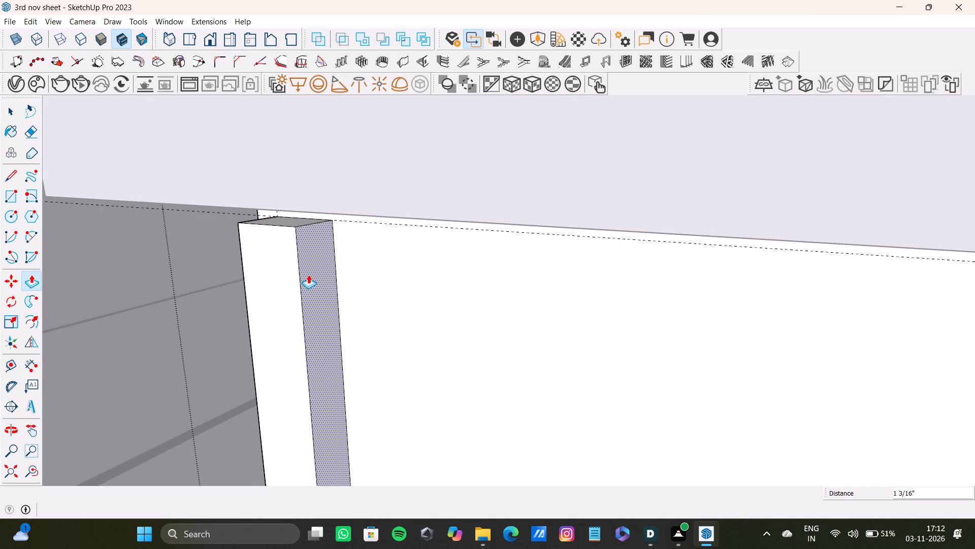
pyautogui.moveTo(308, 274); pyautogui.dragTo(308, 274)
# Select the raised strip's top, front and both side faces together with their edges.
pyautogui.press('space')
pyautogui.scroll(4, 285, 253)
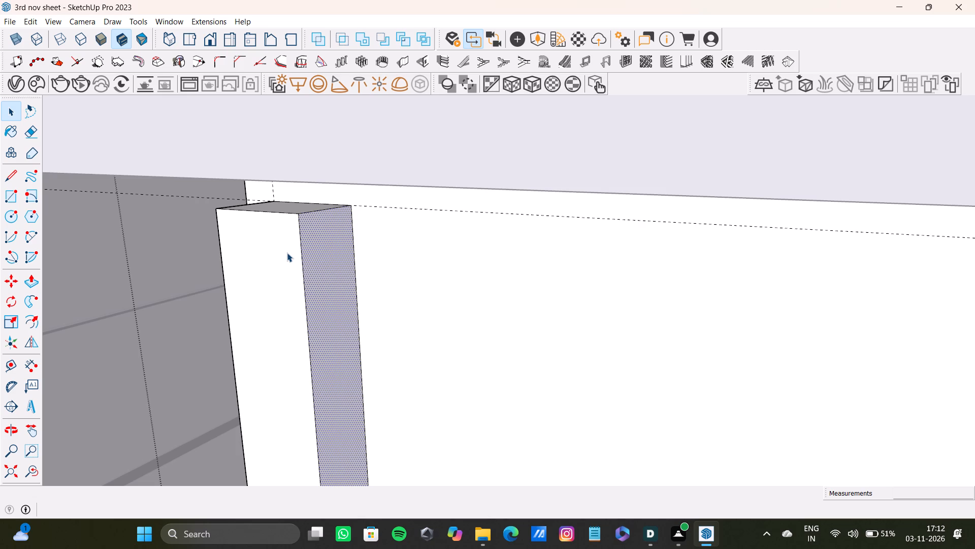
pyautogui.scroll(-5, 204, 264)
pyautogui.scroll(-3, 266, 235)
pyautogui.scroll(20, 273, 234)
pyautogui.scroll(3, 273, 234)
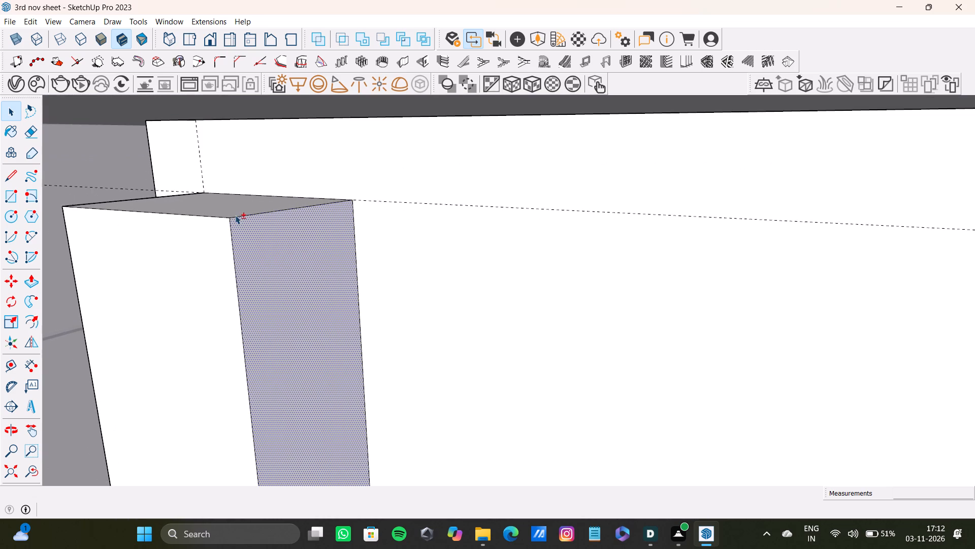
pyautogui.keyDown('shift'); pyautogui.doubleClick(236, 207); pyautogui.keyUp('shift')
pyautogui.keyDown('shift'); pyautogui.doubleClick(273, 243); pyautogui.keyUp('shift')
pyautogui.keyDown('shift'); pyautogui.doubleClick(273, 269); pyautogui.keyUp('shift')
pyautogui.keyDown('shift'); pyautogui.doubleClick(213, 294); pyautogui.keyUp('shift')
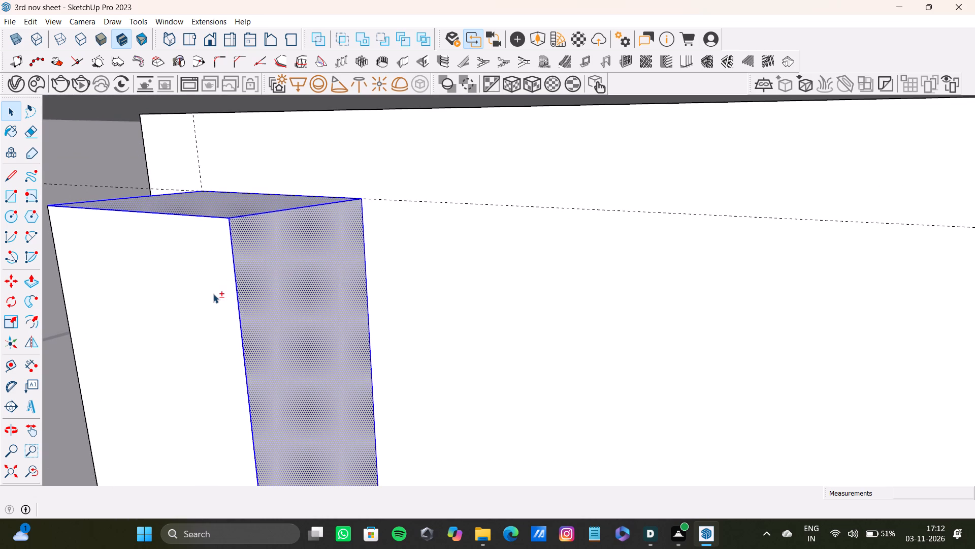
pyautogui.keyDown('shift'); pyautogui.scroll(-3, 213, 294); pyautogui.keyUp('shift')
pyautogui.moveTo(213, 294); pyautogui.dragTo(459, 277, button='middle')
pyautogui.keyDown('shift'); pyautogui.scroll(-3, 304, 337); pyautogui.keyUp('shift')
pyautogui.keyDown('shift'); pyautogui.moveTo(278, 358); pyautogui.dragTo(710, 293, button='middle'); pyautogui.keyUp('shift')
pyautogui.keyDown('shift'); pyautogui.scroll(3, 554, 296); pyautogui.keyUp('shift')
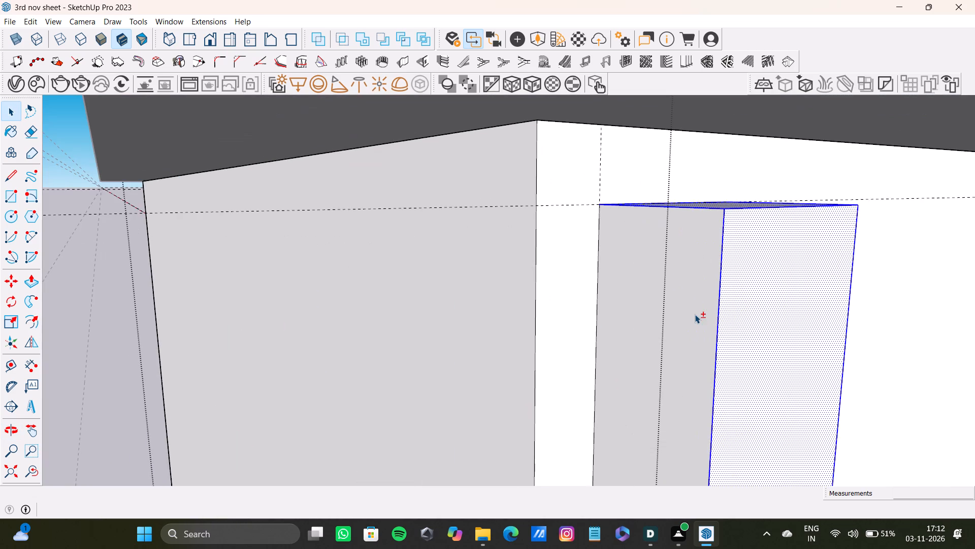
pyautogui.keyDown('shift'); pyautogui.doubleClick(695, 314); pyautogui.keyUp('shift')
# Add the strip's bottom face and its edges to the selection so the whole raised strip is selected.
pyautogui.keyDown('shift'); pyautogui.scroll(-4, 689, 318); pyautogui.keyUp('shift')
pyautogui.keyDown('shift'); pyautogui.moveTo(677, 330); pyautogui.dragTo(238, 91, button='middle'); pyautogui.keyUp('shift')
pyautogui.keyDown('shift'); pyautogui.scroll(-14, 360, 144); pyautogui.keyUp('shift')
pyautogui.keyDown('shift'); pyautogui.moveTo(366, 212); pyautogui.dragTo(206, 18, button='middle'); pyautogui.keyUp('shift')
pyautogui.keyDown('shift'); pyautogui.scroll(-5, 347, 199); pyautogui.keyUp('shift')
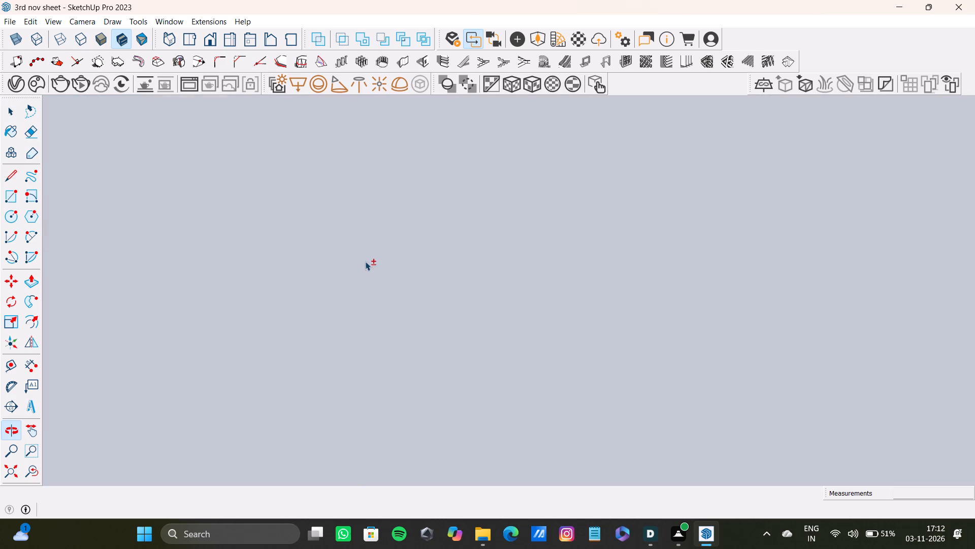
pyautogui.keyDown('shift'); pyautogui.scroll(-1, 365, 261); pyautogui.keyUp('shift')
pyautogui.keyDown('shift'); pyautogui.click(10, 471); pyautogui.keyUp('shift')
pyautogui.keyDown('shift'); pyautogui.moveTo(381, 391); pyautogui.dragTo(0, 395, button='middle'); pyautogui.keyUp('shift')
pyautogui.scroll(10, 538, 301)
pyautogui.moveTo(545, 331); pyautogui.dragTo(0, 365, button='middle')
pyautogui.keyDown('shift'); pyautogui.moveTo(690, 290); pyautogui.dragTo(439, 339, button='middle'); pyautogui.keyUp('shift')
pyautogui.keyDown('shift'); pyautogui.scroll(2, 537, 369); pyautogui.keyUp('shift')
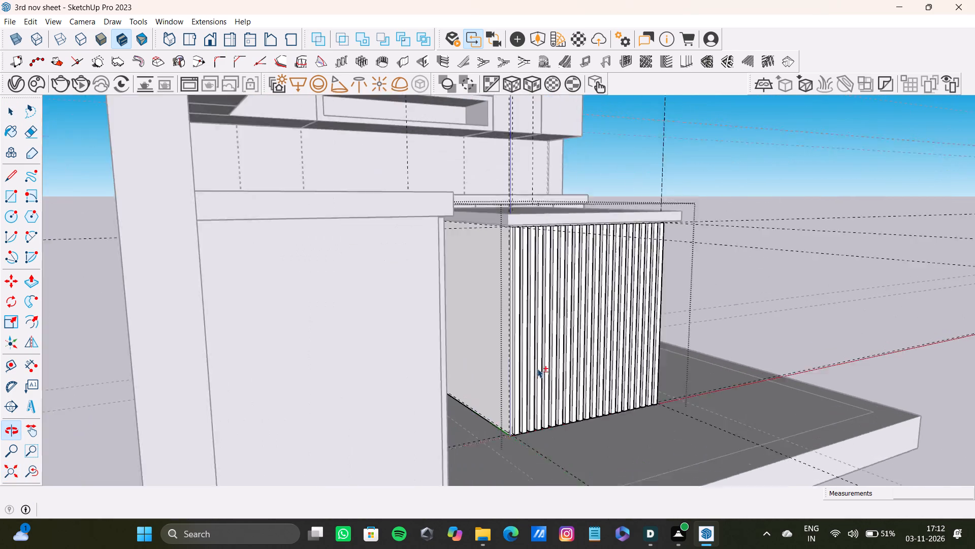
pyautogui.keyDown('shift'); pyautogui.scroll(20, 537, 369); pyautogui.keyUp('shift')
pyautogui.keyDown('shift'); pyautogui.scroll(8, 537, 369); pyautogui.keyUp('shift')
pyautogui.moveTo(318, 411); pyautogui.dragTo(331, 404, button='middle')
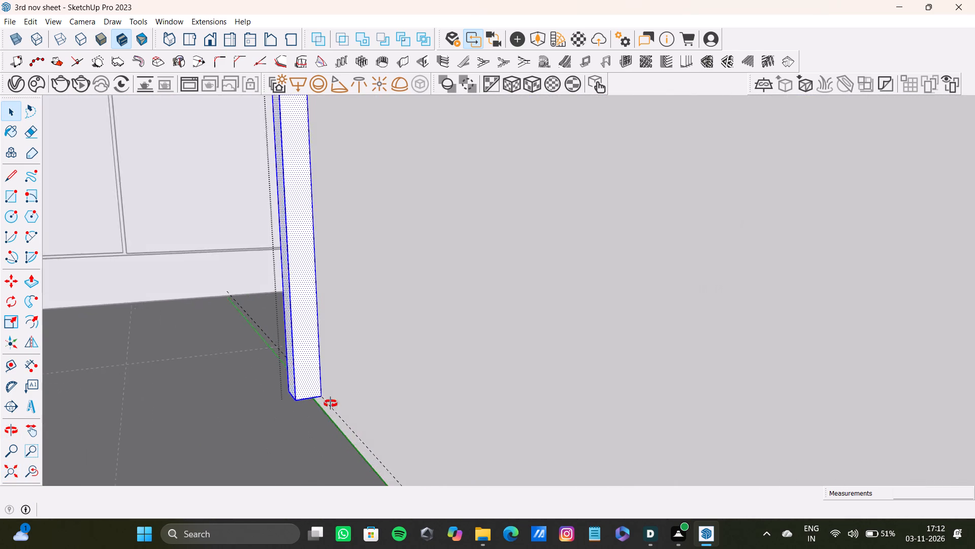
pyautogui.moveTo(331, 404); pyautogui.dragTo(353, 372, button='middle')
pyautogui.scroll(11, 352, 361)
pyautogui.moveTo(325, 351); pyautogui.dragTo(327, 318, button='middle')
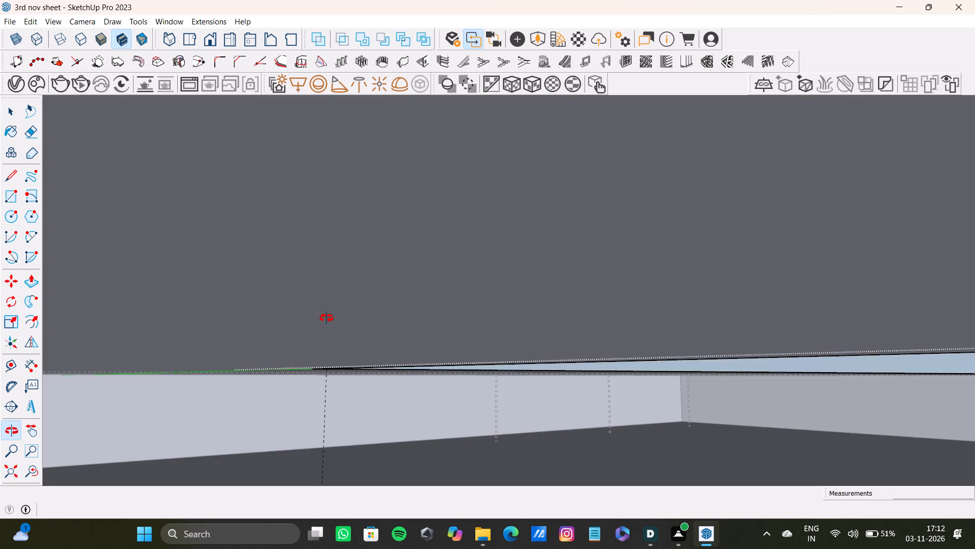
pyautogui.moveTo(327, 318); pyautogui.dragTo(319, 350, button='middle')
pyautogui.scroll(7, 320, 341)
pyautogui.moveTo(326, 341); pyautogui.dragTo(329, 318, button='middle')
pyautogui.keyDown('shift'); pyautogui.doubleClick(333, 306); pyautogui.keyUp('shift')
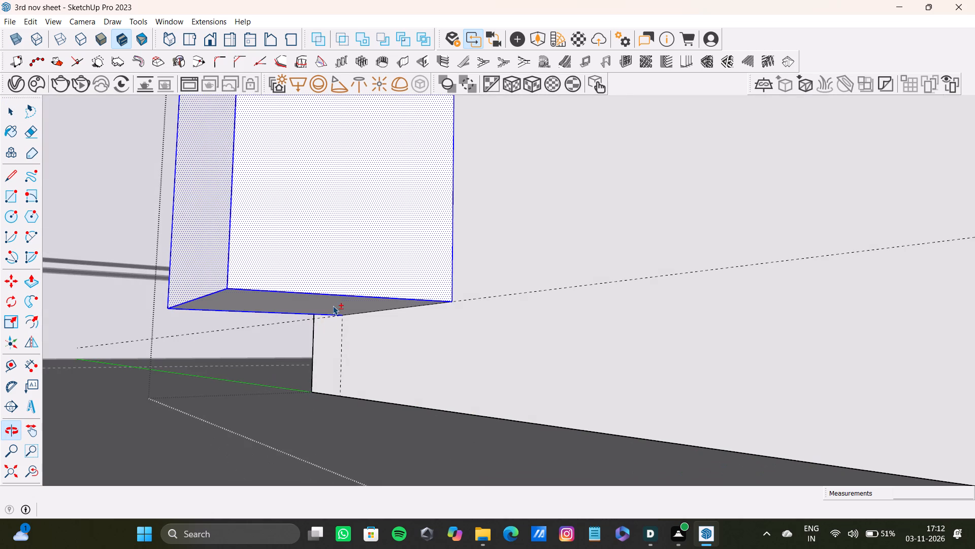
# Copy the selected raised strip from its bottom corner about 9' 6 5/8" along the island's plain side, to the end beside the already ribbed face.
pyautogui.press('m')
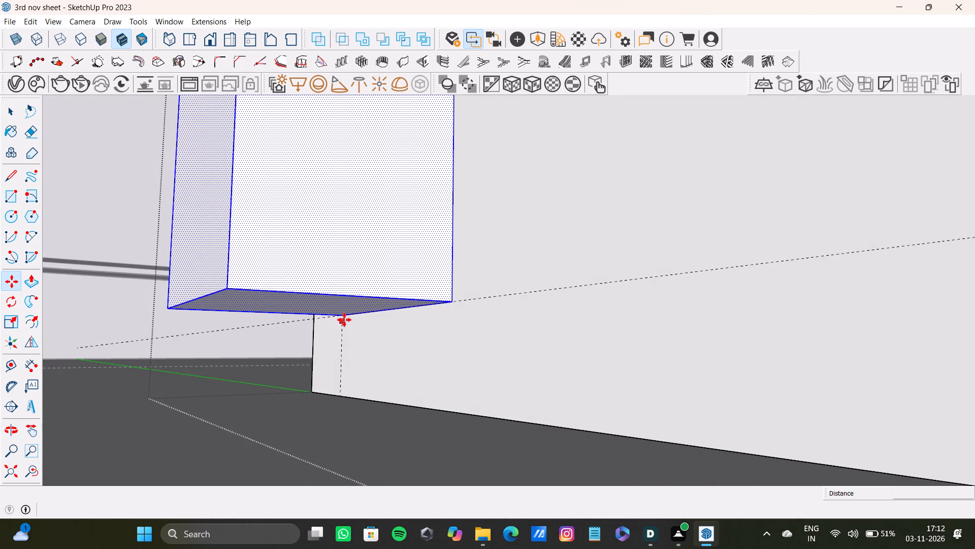
pyautogui.keyDown('shift'); pyautogui.moveTo(332, 323); pyautogui.dragTo(367, 338, button='middle'); pyautogui.keyUp('shift')
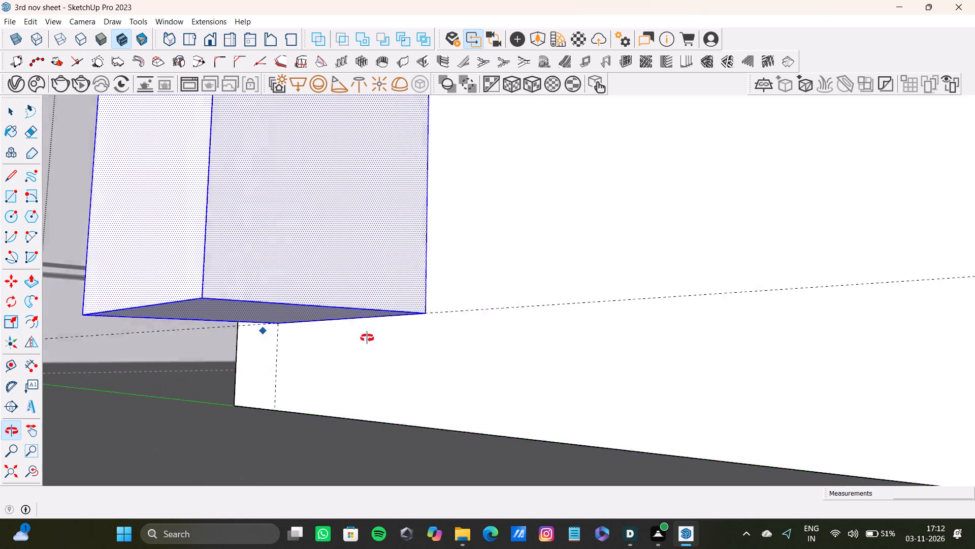
pyautogui.keyDown('shift'); pyautogui.moveTo(367, 338); pyautogui.dragTo(470, 311, button='middle'); pyautogui.keyUp('shift')
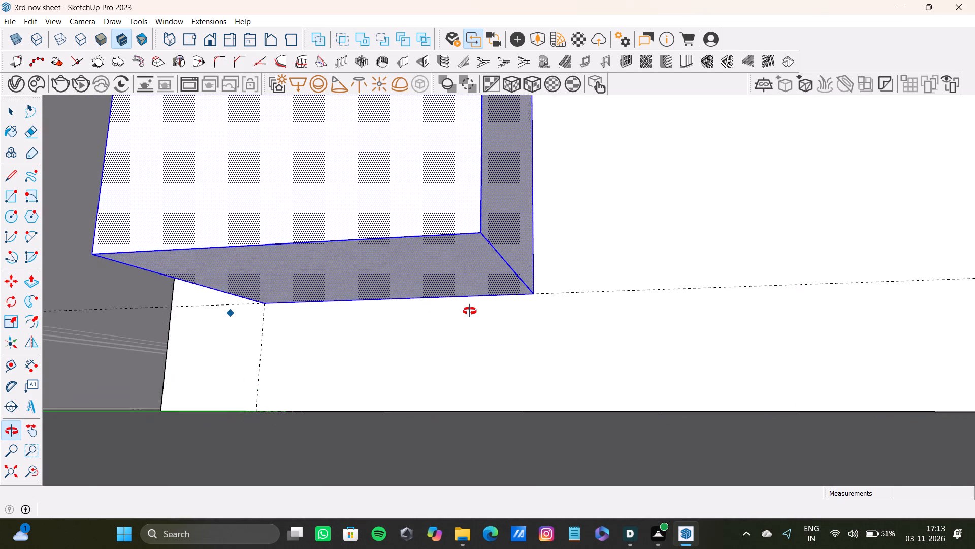
pyautogui.keyDown('shift'); pyautogui.moveTo(470, 311); pyautogui.dragTo(460, 310, button='middle'); pyautogui.keyUp('shift')
pyautogui.moveTo(403, 257); pyautogui.dragTo(370, 285, button='middle')
pyautogui.scroll(6, 317, 291)
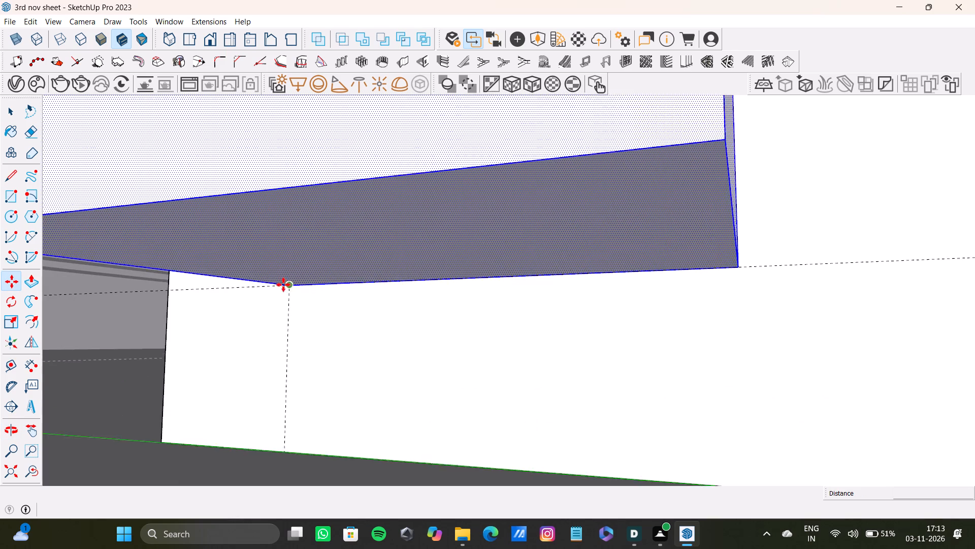
pyautogui.scroll(2, 283, 285)
pyautogui.moveTo(286, 276); pyautogui.dragTo(360, 251, button='middle')
pyautogui.click(258, 284)
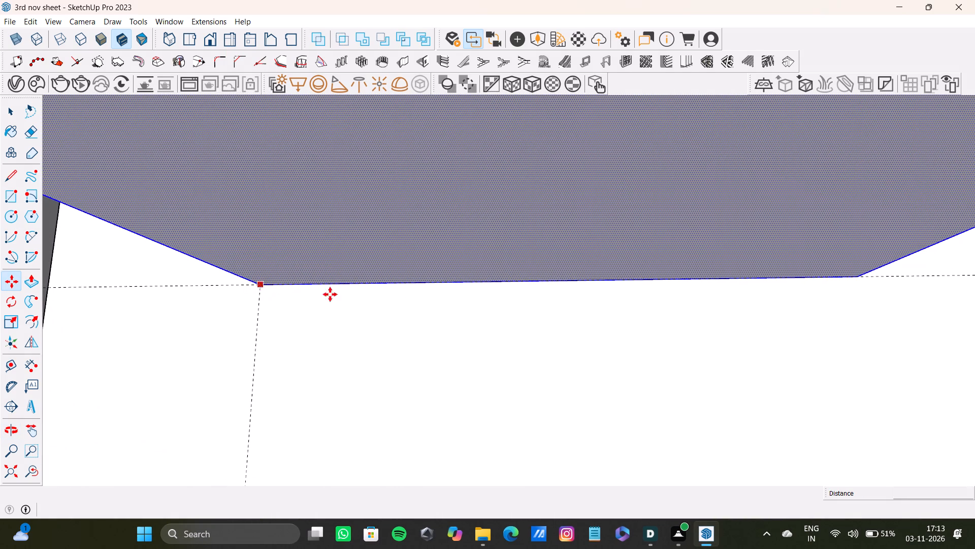
pyautogui.scroll(-14, 509, 292)
pyautogui.scroll(-5, 677, 315)
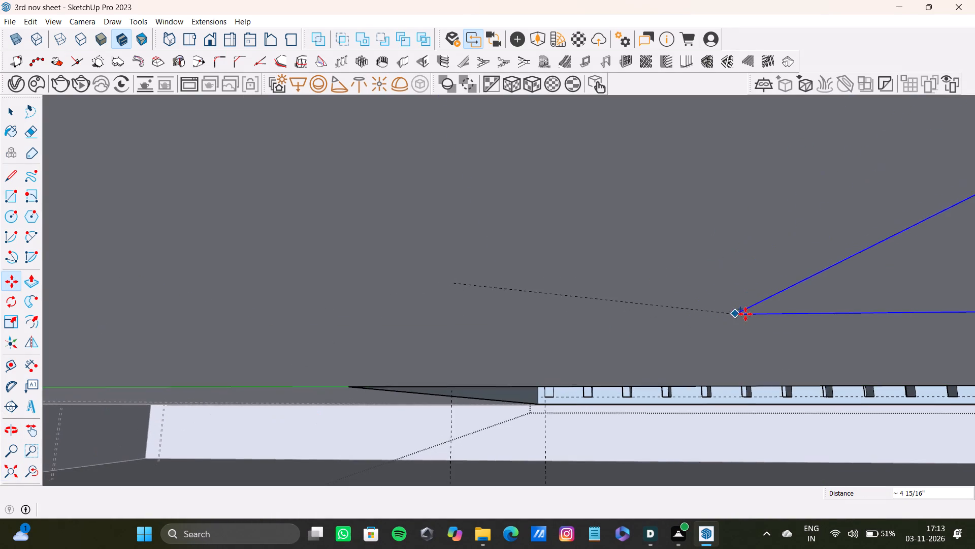
pyautogui.scroll(-1, 745, 314)
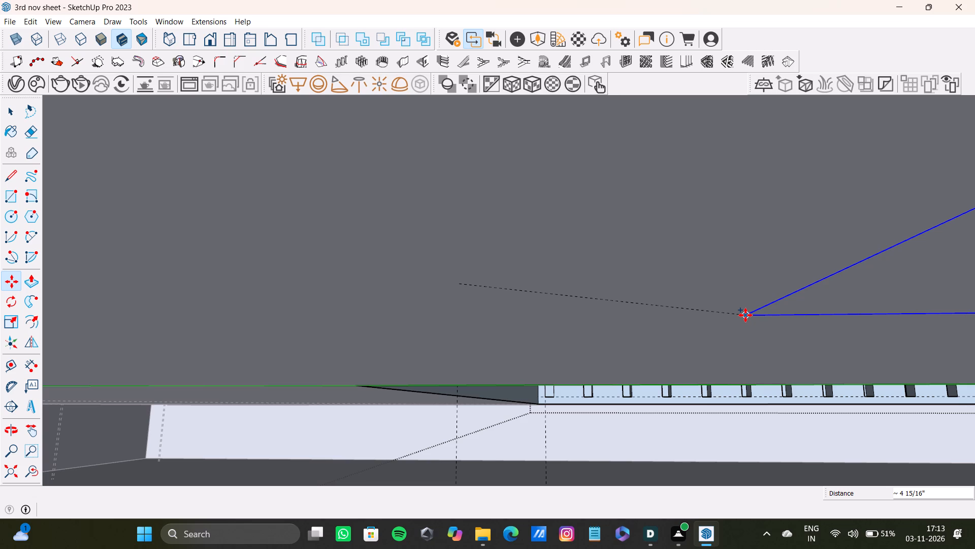
pyautogui.click(15, 472)
pyautogui.keyDown('shift'); pyautogui.moveTo(453, 334); pyautogui.dragTo(120, 457, button='middle'); pyautogui.keyUp('shift')
pyautogui.scroll(-3, 462, 412)
pyautogui.moveTo(441, 425); pyautogui.dragTo(209, 391, button='middle')
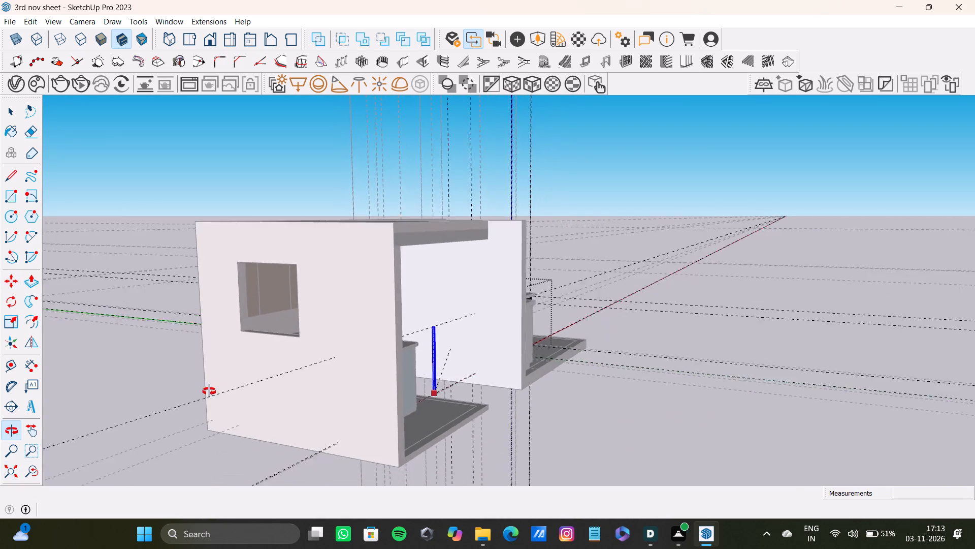
pyautogui.moveTo(209, 391); pyautogui.dragTo(195, 388, button='middle')
pyautogui.scroll(7, 600, 351)
pyautogui.keyDown('shift'); pyautogui.moveTo(600, 351); pyautogui.dragTo(579, 370, button='middle'); pyautogui.keyUp('shift')
pyautogui.scroll(6, 553, 371)
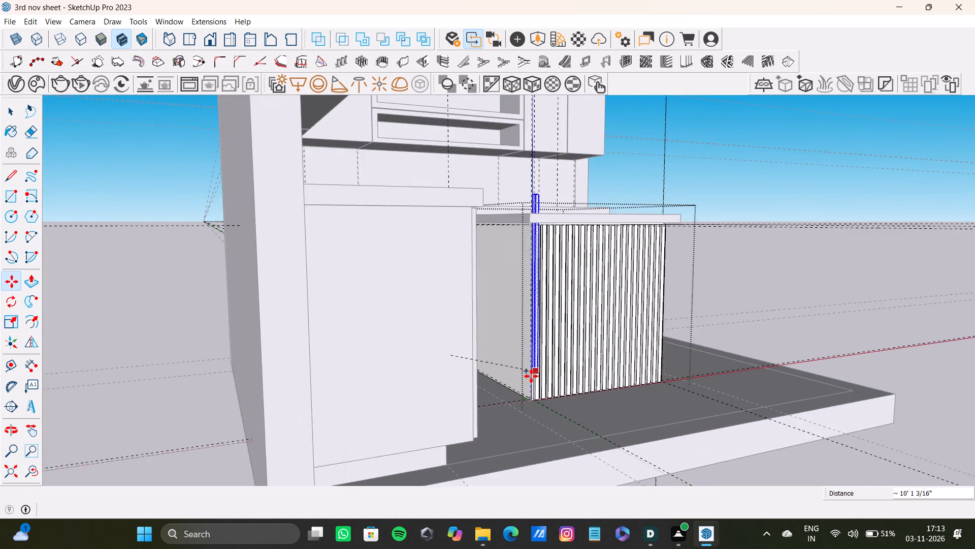
pyautogui.scroll(5, 531, 376)
pyautogui.keyDown('shift'); pyautogui.moveTo(506, 387); pyautogui.dragTo(381, 405, button='middle'); pyautogui.keyUp('shift')
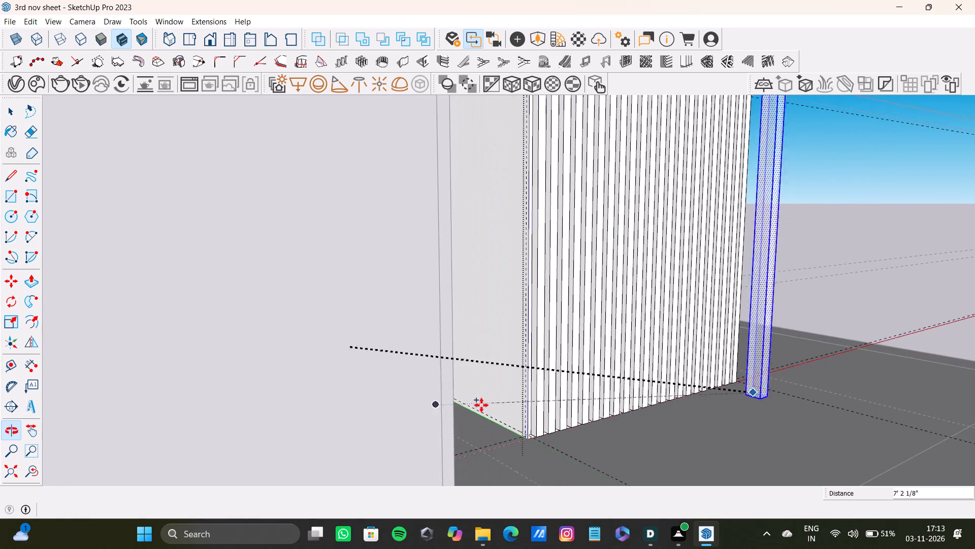
pyautogui.scroll(11, 485, 404)
pyautogui.scroll(1, 532, 457)
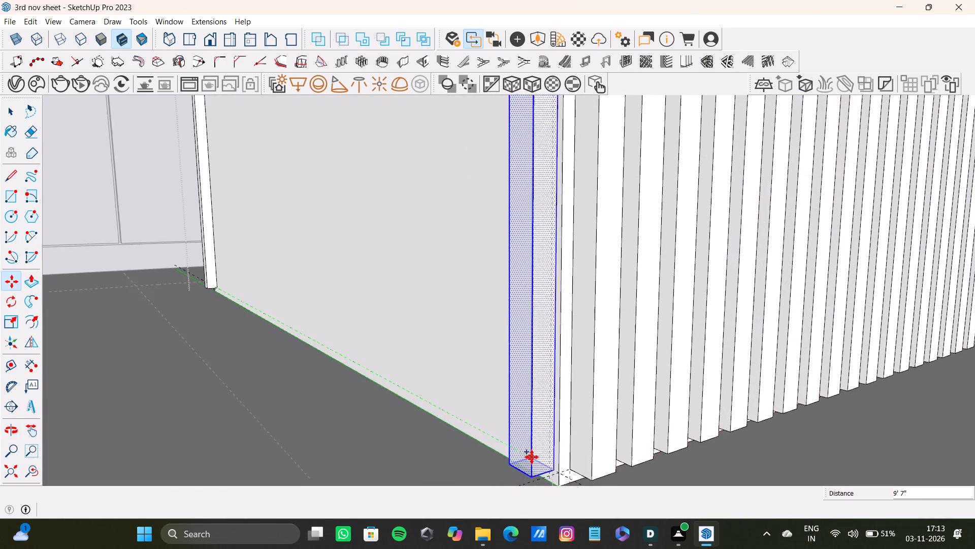
pyautogui.scroll(7, 532, 457)
pyautogui.keyDown('shift'); pyautogui.moveTo(527, 452); pyautogui.dragTo(530, 375, button='middle'); pyautogui.keyUp('shift')
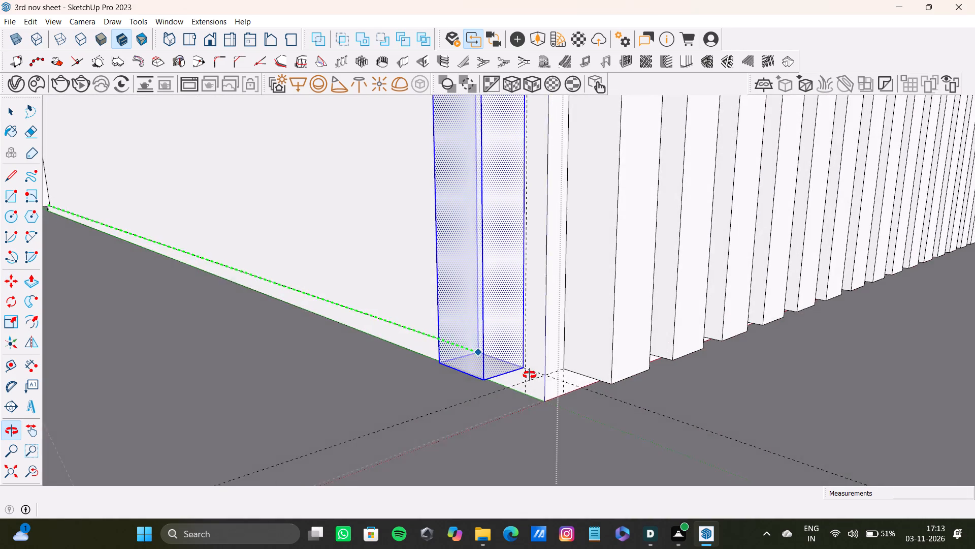
pyautogui.keyDown('shift'); pyautogui.moveTo(530, 375); pyautogui.dragTo(530, 376, button='middle'); pyautogui.keyUp('shift')
pyautogui.scroll(2, 524, 369)
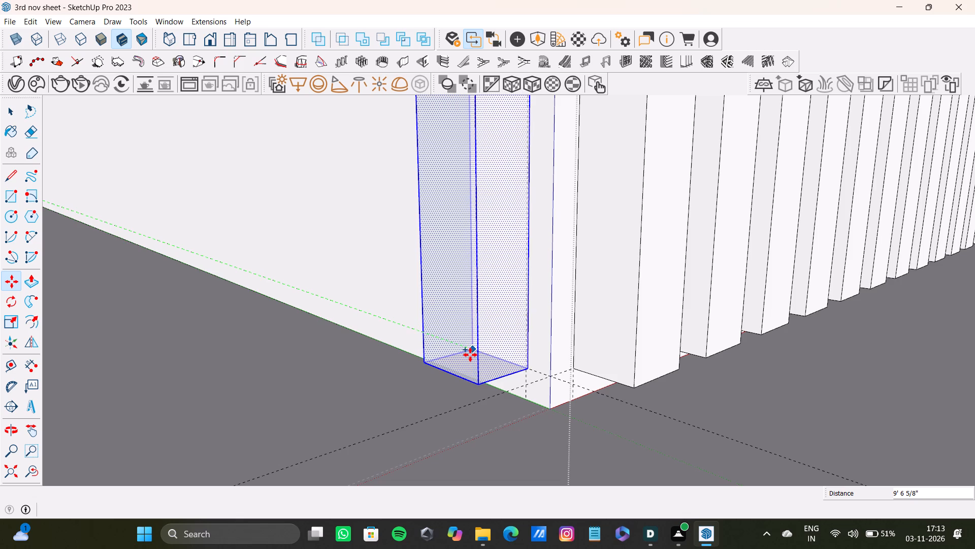
pyautogui.click(469, 355)
# Divide the copy distance into 21 equal intervals to fill the island's side with evenly spaced raised strips.
pyautogui.press('/')
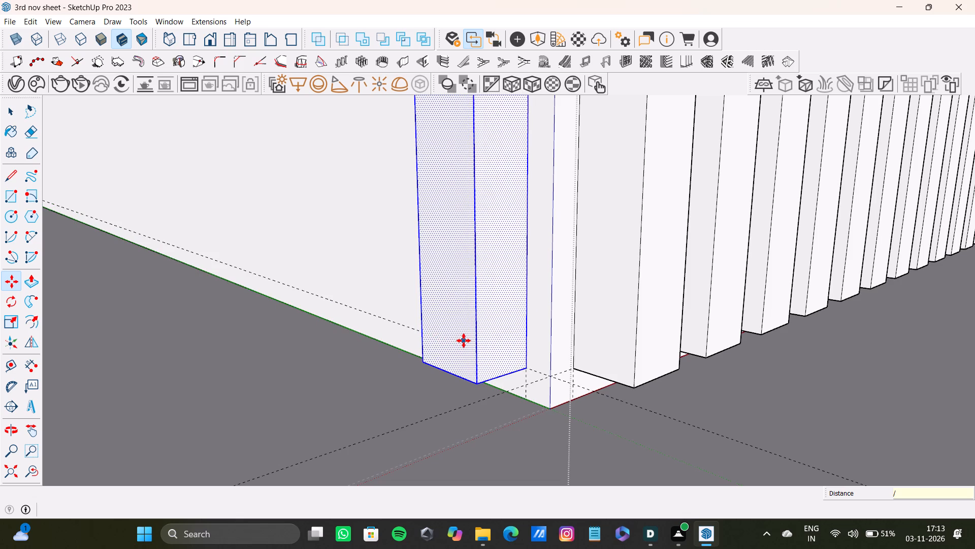
pyautogui.press('2')
pyautogui.press('1')
pyautogui.press('Return')
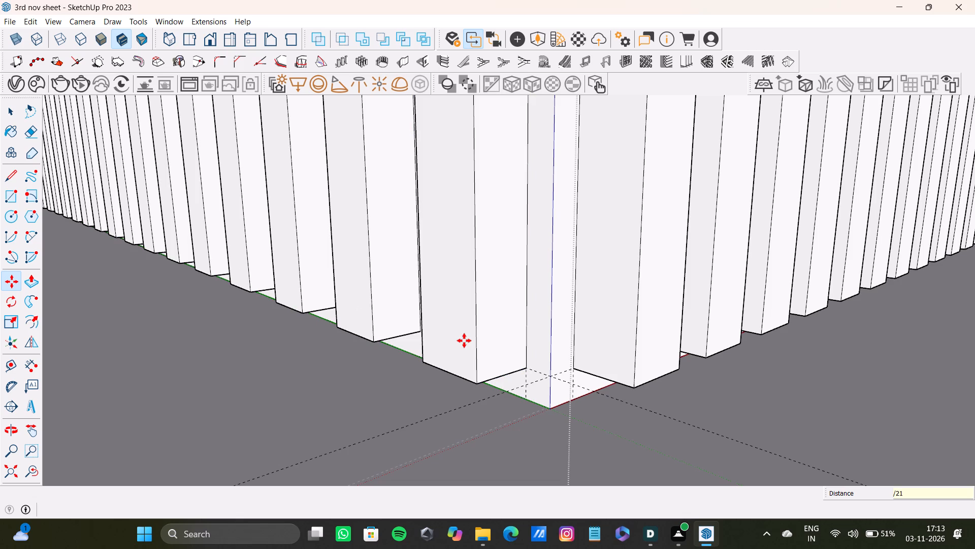
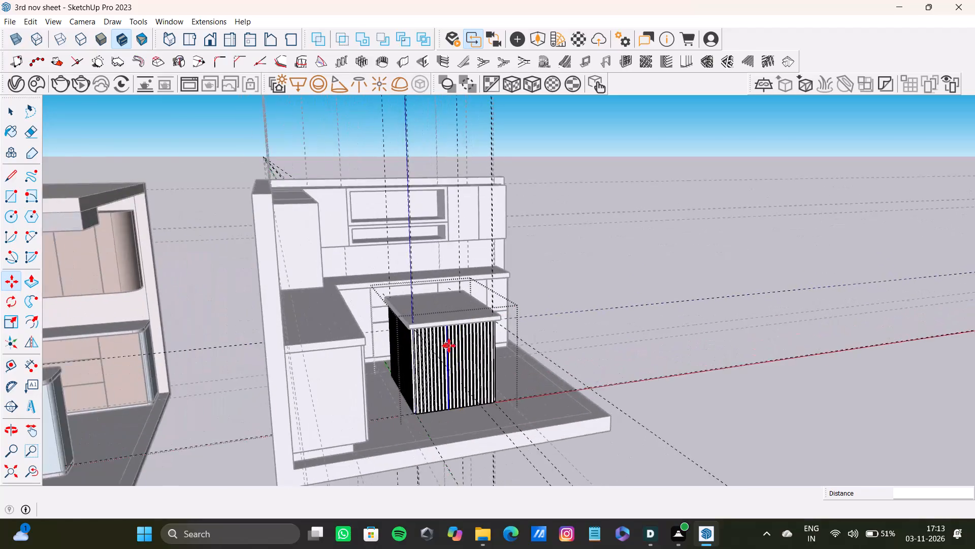
# Place a guide line 1" below the top edge of the island's remaining plain side face, beside the ribbed face.
pyautogui.scroll(-5, 446, 337)
pyautogui.moveTo(456, 340); pyautogui.dragTo(186, 297, button='middle')
pyautogui.scroll(-3, 555, 290)
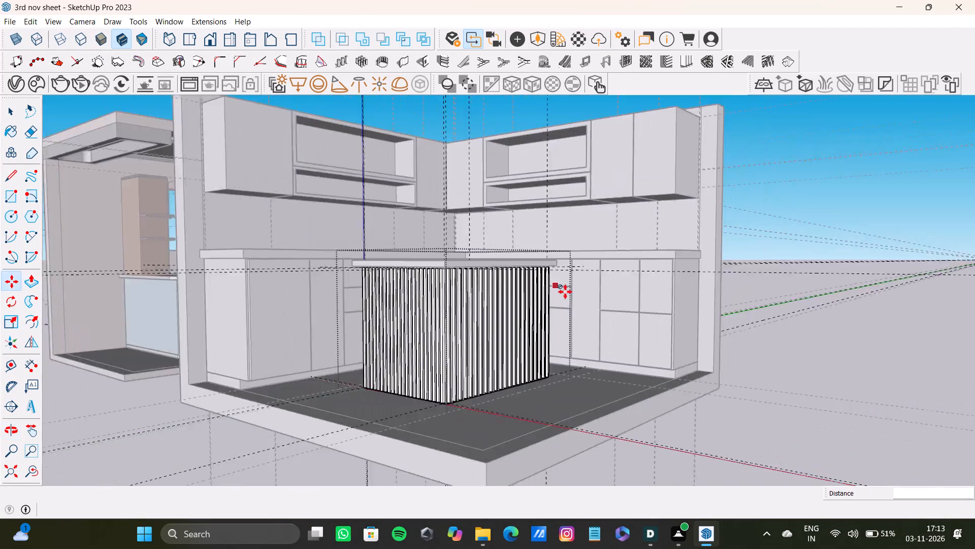
pyautogui.moveTo(551, 301); pyautogui.dragTo(363, 301, button='middle')
pyautogui.scroll(10, 470, 281)
pyautogui.keyDown('shift'); pyautogui.moveTo(426, 288); pyautogui.dragTo(640, 297, button='middle'); pyautogui.keyUp('shift')
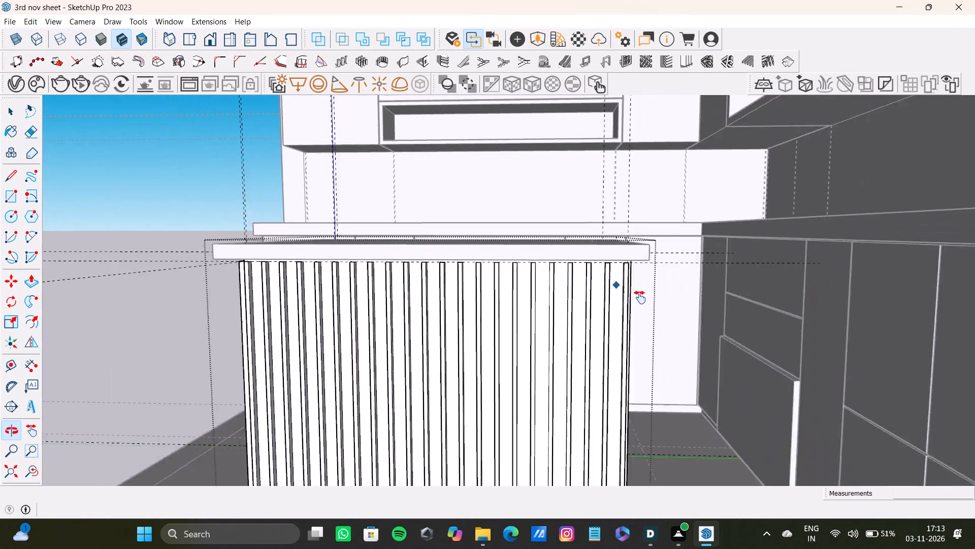
pyautogui.keyDown('shift'); pyautogui.moveTo(640, 297); pyautogui.dragTo(716, 304, button='middle'); pyautogui.keyUp('shift')
pyautogui.scroll(-1, 716, 304)
pyautogui.scroll(5, 728, 304)
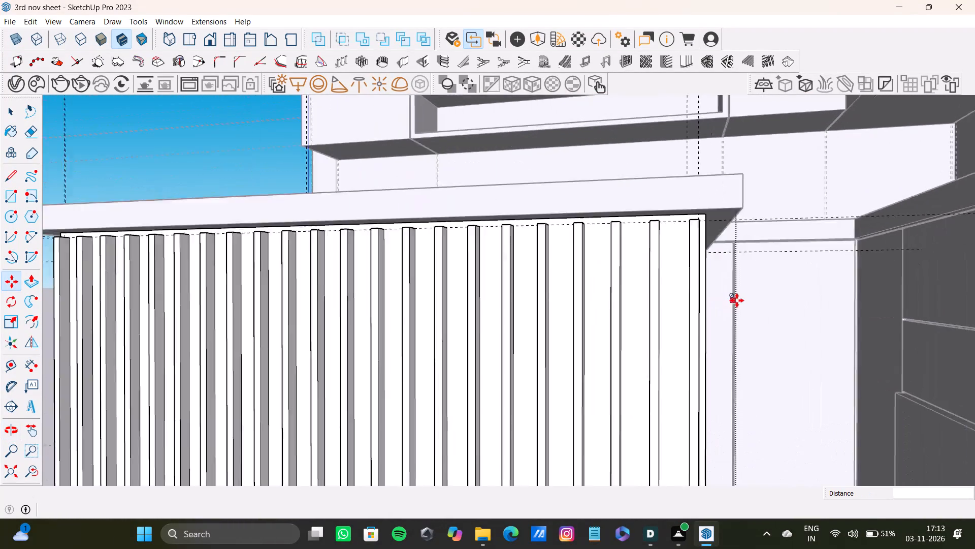
pyautogui.scroll(7, 737, 300)
pyautogui.moveTo(737, 300); pyautogui.dragTo(713, 290, button='middle')
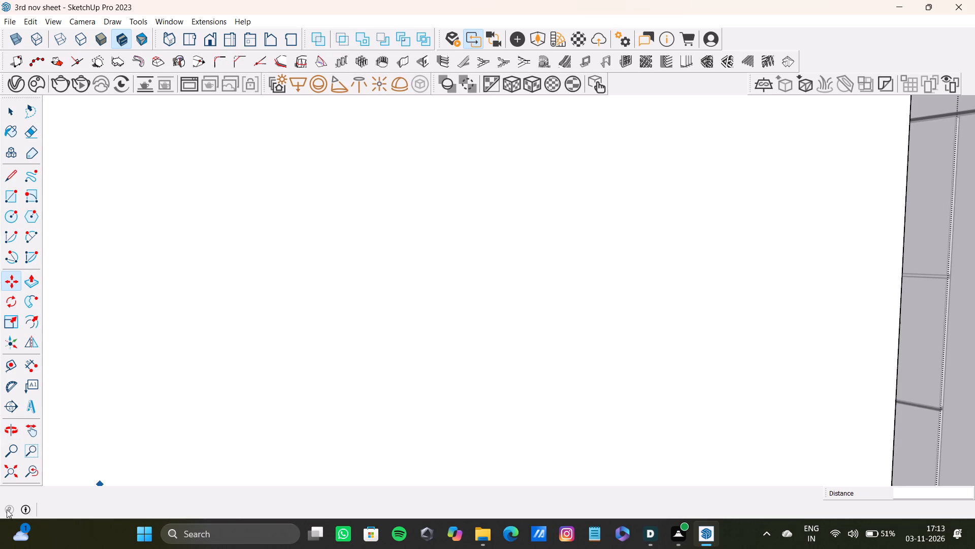
pyautogui.click(26, 472)
pyautogui.click(0, 472)
pyautogui.scroll(-2, 12, 477)
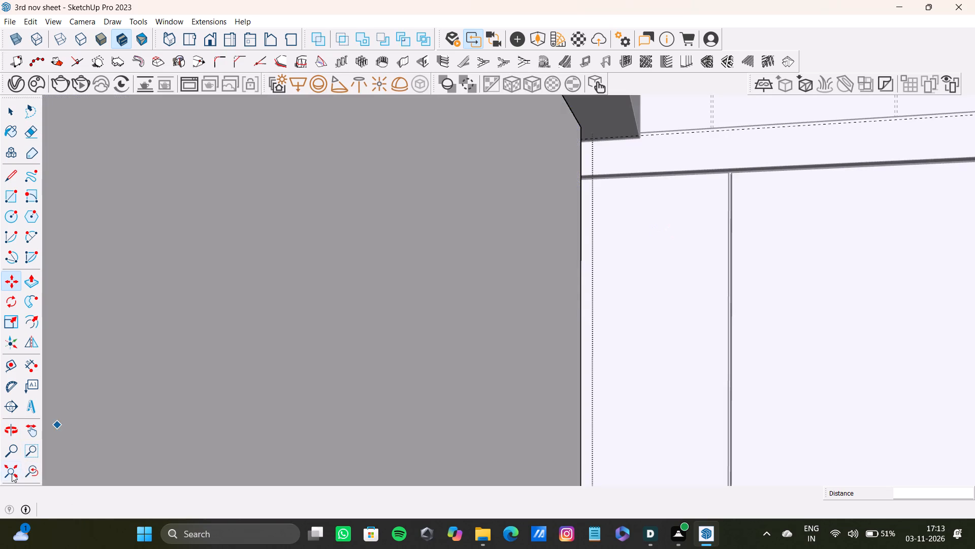
pyautogui.click(12, 473)
pyautogui.keyDown('shift'); pyautogui.moveTo(419, 347); pyautogui.dragTo(437, 365, button='middle'); pyautogui.keyUp('shift')
pyautogui.scroll(11, 577, 385)
pyautogui.keyDown('shift'); pyautogui.moveTo(516, 365); pyautogui.dragTo(526, 361, button='middle'); pyautogui.keyUp('shift')
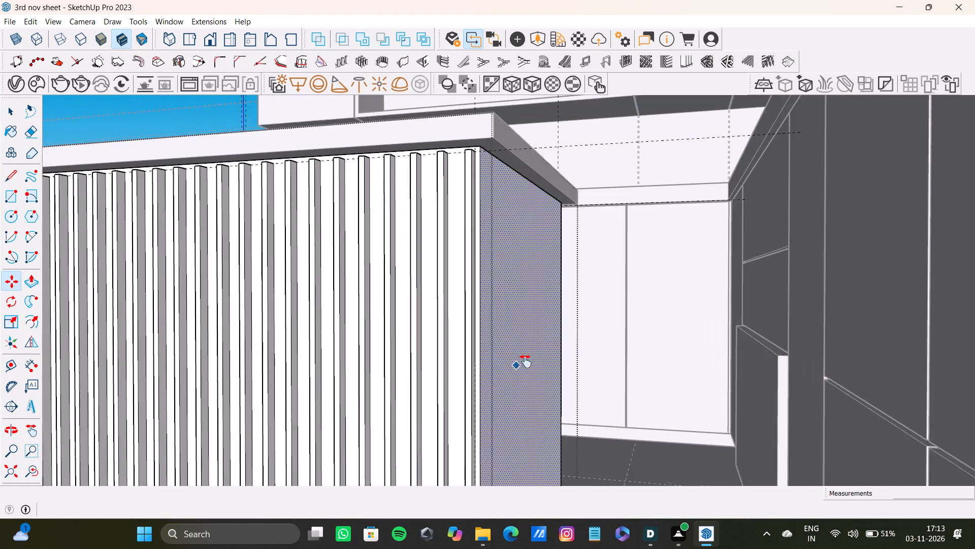
pyautogui.keyDown('shift'); pyautogui.moveTo(526, 361); pyautogui.dragTo(576, 381, button='middle'); pyautogui.keyUp('shift')
pyautogui.scroll(10, 557, 236)
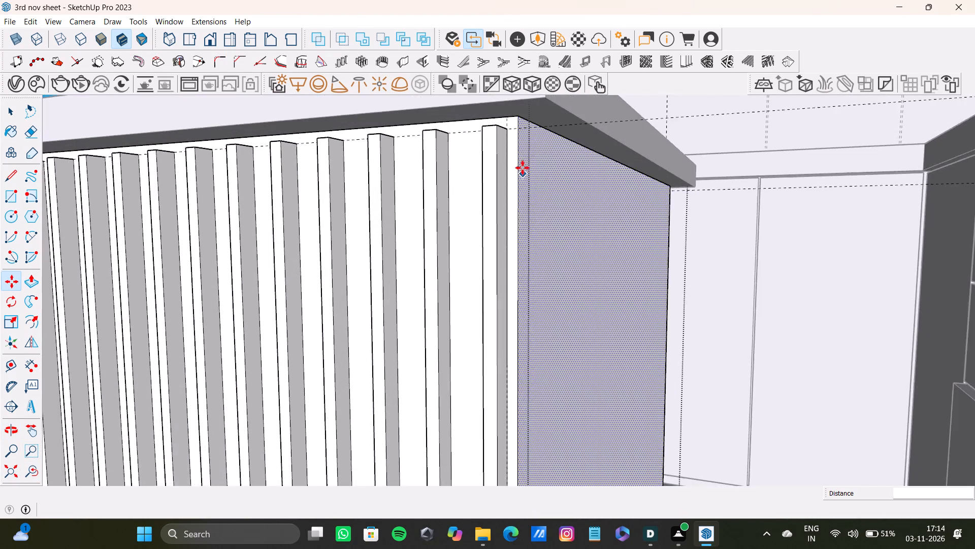
pyautogui.scroll(6, 523, 168)
pyautogui.moveTo(558, 157); pyautogui.dragTo(541, 157, button='middle')
pyautogui.press('t')
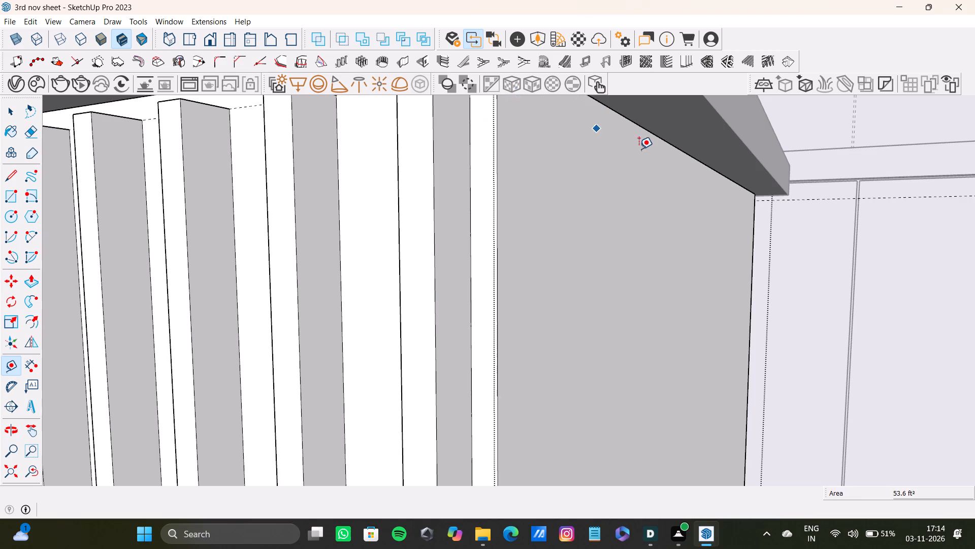
pyautogui.keyDown('shift'); pyautogui.moveTo(639, 149); pyautogui.dragTo(633, 180, button='middle'); pyautogui.keyUp('shift')
pyautogui.scroll(3, 549, 149)
pyautogui.keyDown('shift'); pyautogui.moveTo(524, 120); pyautogui.dragTo(525, 163, button='middle'); pyautogui.keyUp('shift')
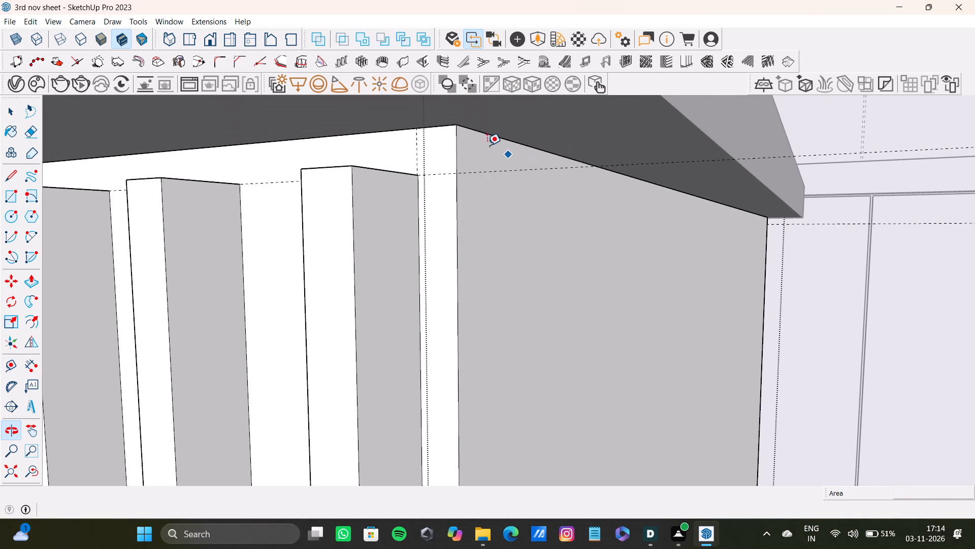
pyautogui.click(485, 135)
pyautogui.press('1')
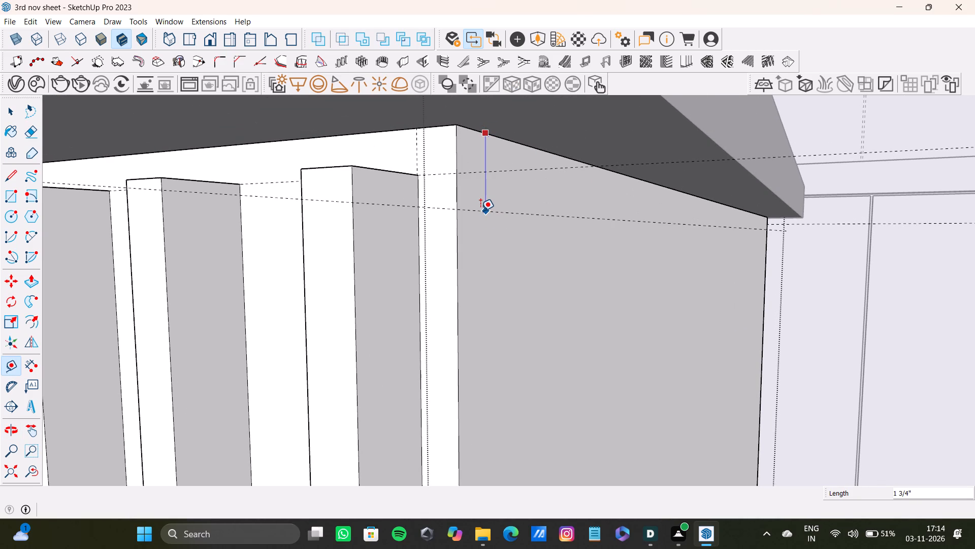
pyautogui.hotkey('shift', '"')
pyautogui.press('Return')
# Place vertical guide lines 1" in from both vertical edges of the island's plain side face.
pyautogui.moveTo(458, 246); pyautogui.dragTo(462, 247)
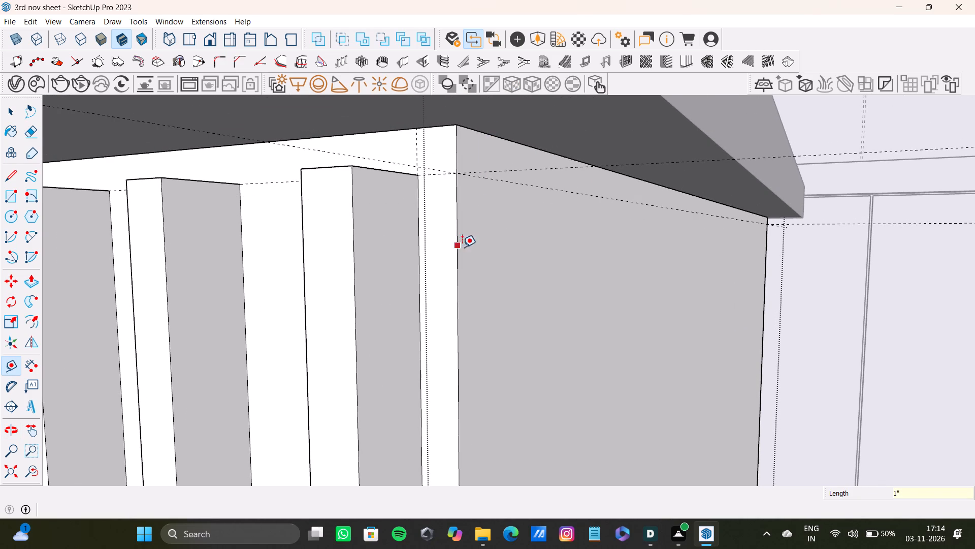
pyautogui.moveTo(462, 247); pyautogui.dragTo(463, 247)
pyautogui.write('1"')
pyautogui.press('Return')
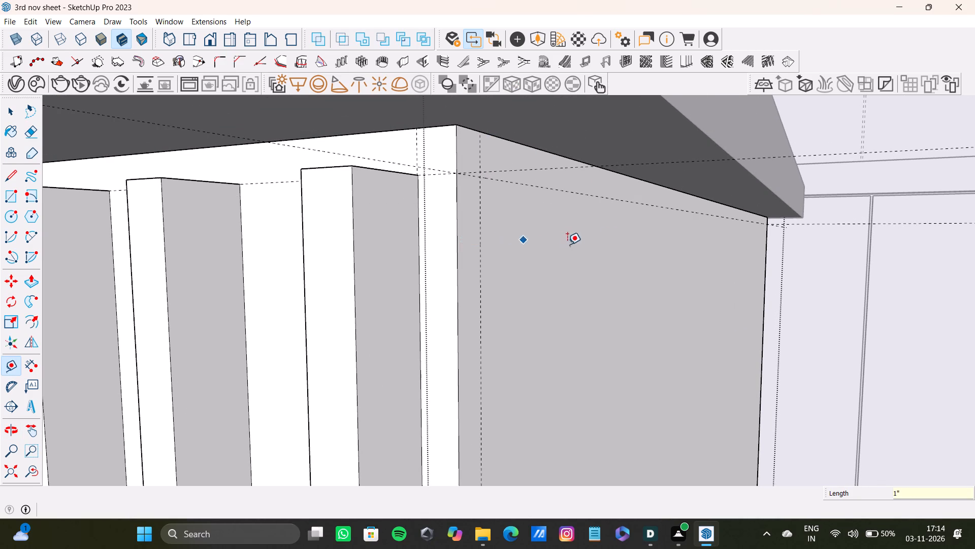
pyautogui.moveTo(606, 244); pyautogui.dragTo(304, 282, button='middle')
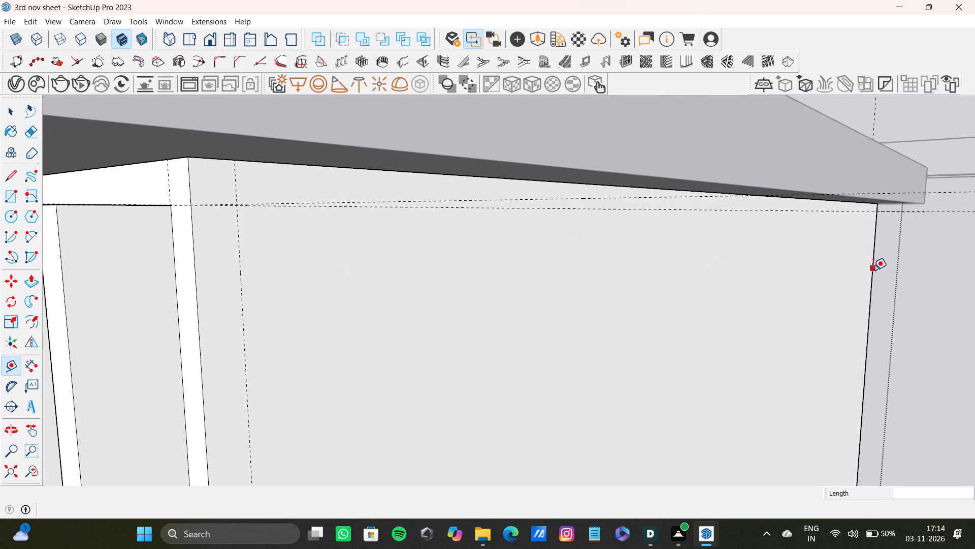
pyautogui.click(870, 270)
pyautogui.press('1')
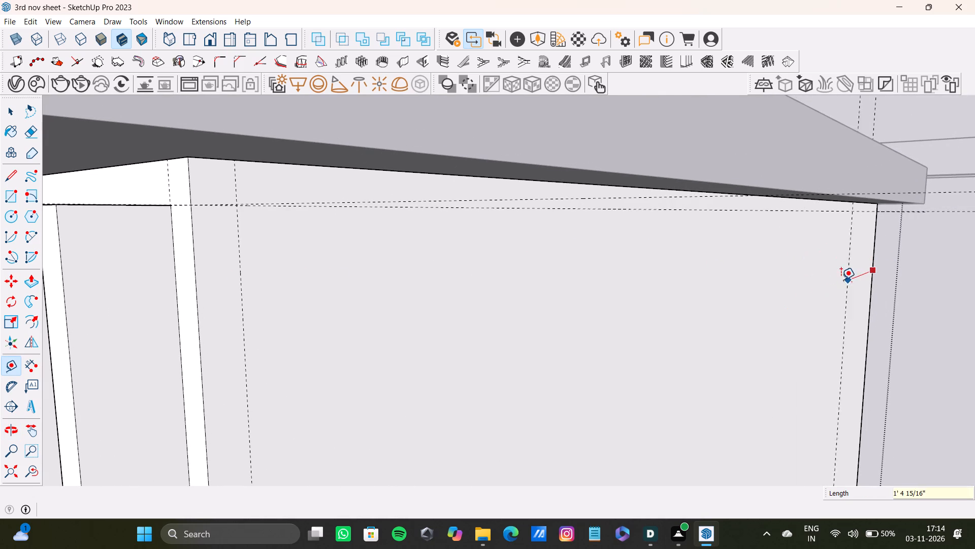
pyautogui.scroll(-4, 841, 280)
pyautogui.scroll(1, 835, 284)
pyautogui.moveTo(835, 284); pyautogui.dragTo(727, 227, button='middle')
pyautogui.keyDown('shift'); pyautogui.scroll(-4, 804, 253); pyautogui.keyUp('shift')
pyautogui.keyDown('shift'); pyautogui.moveTo(857, 270); pyautogui.dragTo(517, 251, button='middle'); pyautogui.keyUp('shift')
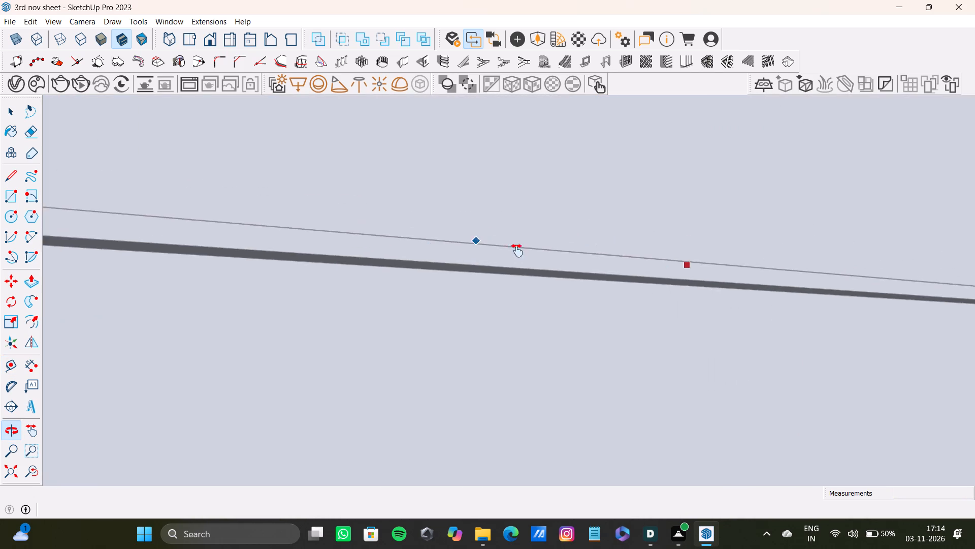
pyautogui.keyDown('shift'); pyautogui.moveTo(517, 251); pyautogui.dragTo(727, 330, button='middle'); pyautogui.keyUp('shift')
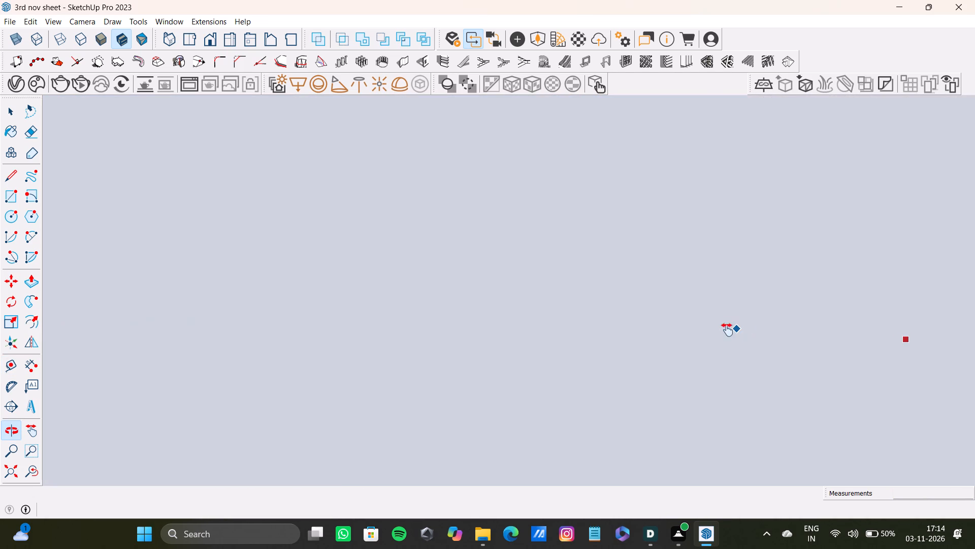
pyautogui.keyDown('shift'); pyautogui.moveTo(727, 330); pyautogui.dragTo(774, 333, button='middle'); pyautogui.keyUp('shift')
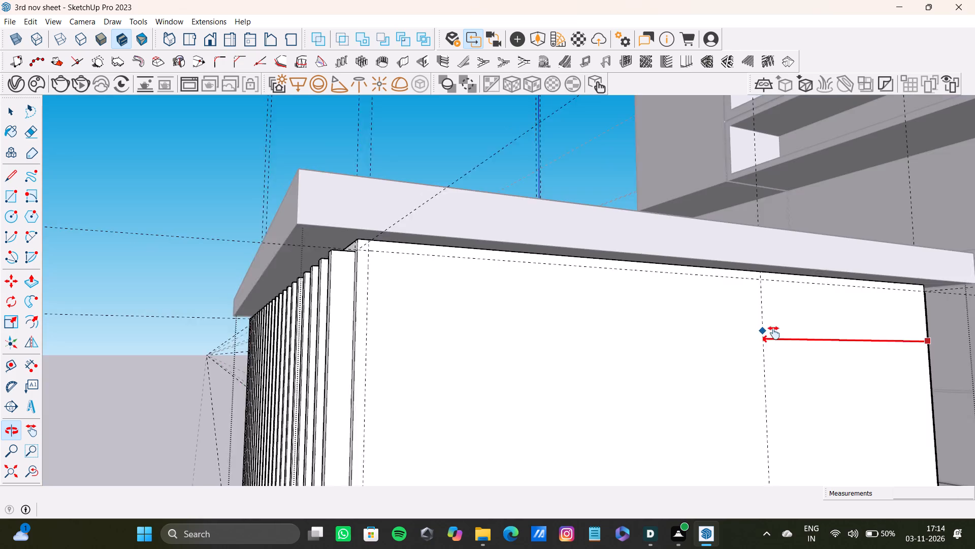
pyautogui.keyDown('shift'); pyautogui.moveTo(774, 333); pyautogui.dragTo(787, 334, button='middle'); pyautogui.keyUp('shift')
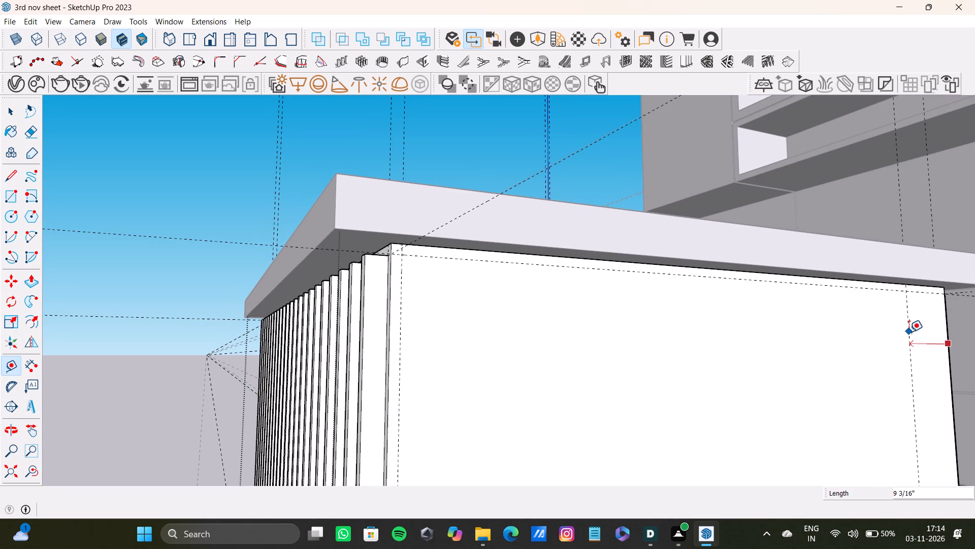
pyautogui.press('1')
pyautogui.hotkey('shift', '"')
pyautogui.press('Return')
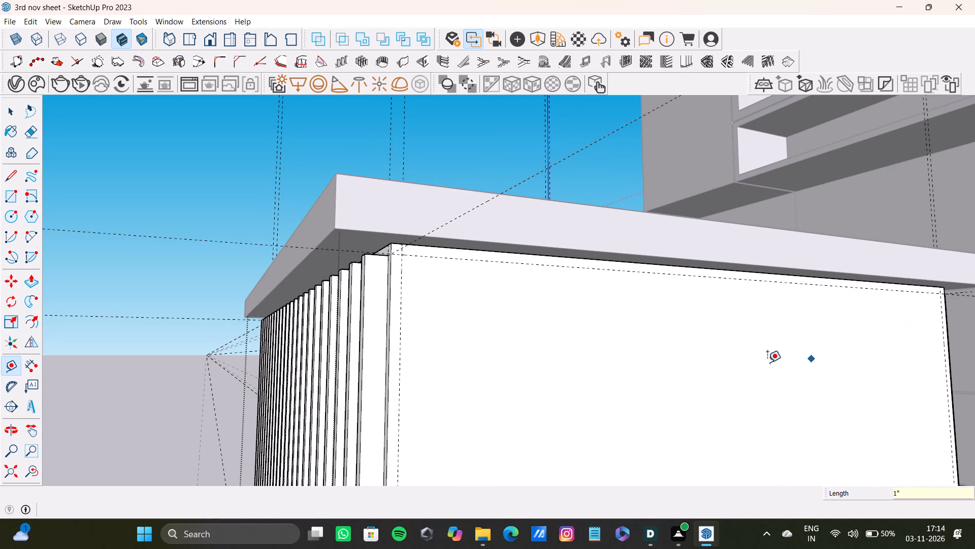
# Place a guide line 1" above the bottom edge of the island's plain side face.
pyautogui.keyDown('shift'); pyautogui.moveTo(717, 371); pyautogui.dragTo(754, 227, button='middle'); pyautogui.keyUp('shift')
pyautogui.scroll(-5, 760, 328)
pyautogui.moveTo(751, 345); pyautogui.dragTo(745, 320, button='middle')
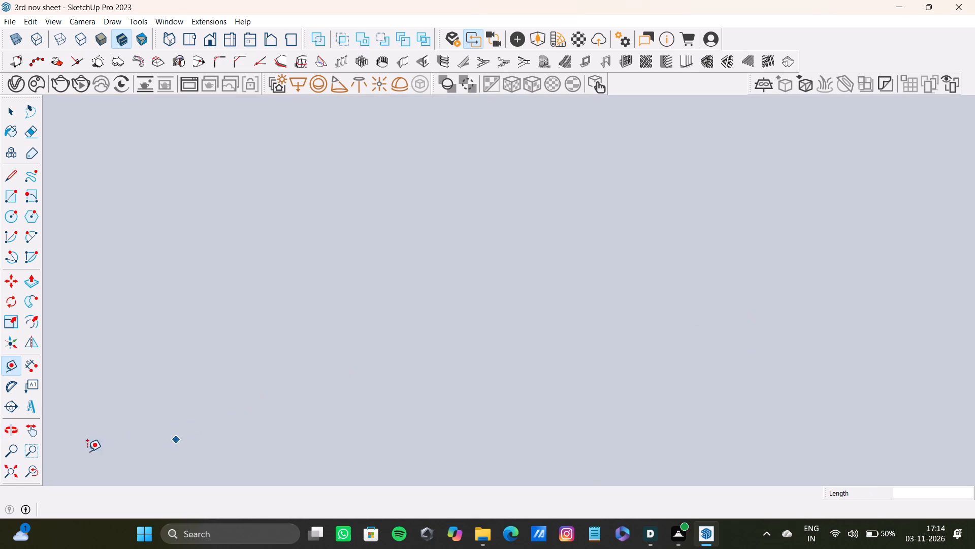
pyautogui.click(19, 472)
pyautogui.moveTo(403, 410); pyautogui.dragTo(592, 472, button='middle')
pyautogui.scroll(6, 539, 448)
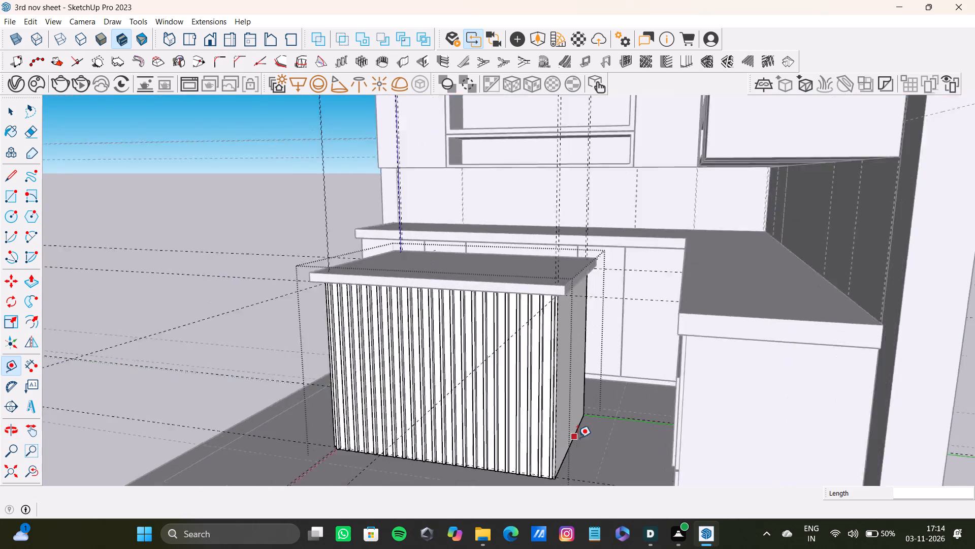
pyautogui.scroll(3, 577, 438)
pyautogui.keyDown('shift'); pyautogui.moveTo(582, 439); pyautogui.dragTo(553, 331, button='middle'); pyautogui.keyUp('shift')
pyautogui.scroll(18, 546, 367)
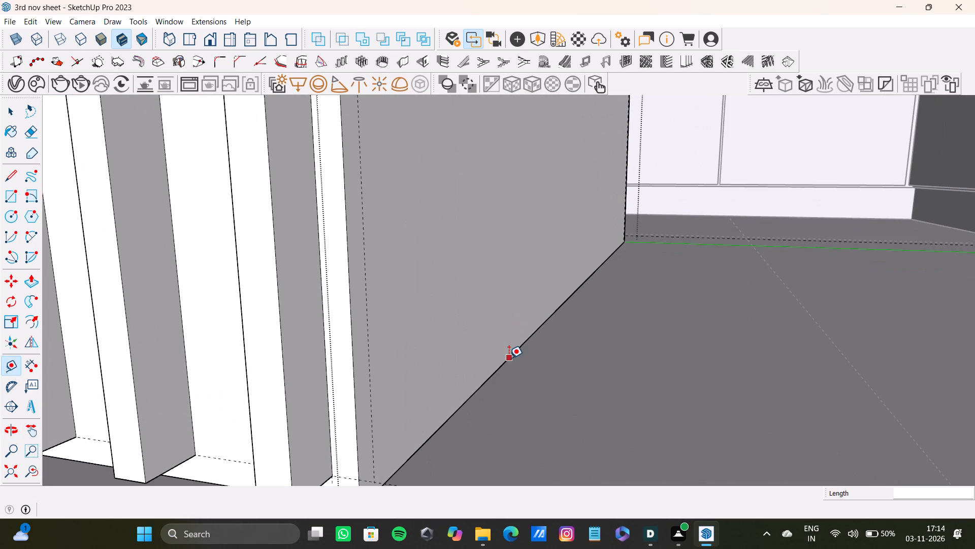
pyautogui.moveTo(509, 358); pyautogui.dragTo(499, 352)
pyautogui.write('1"')
pyautogui.press('Return')
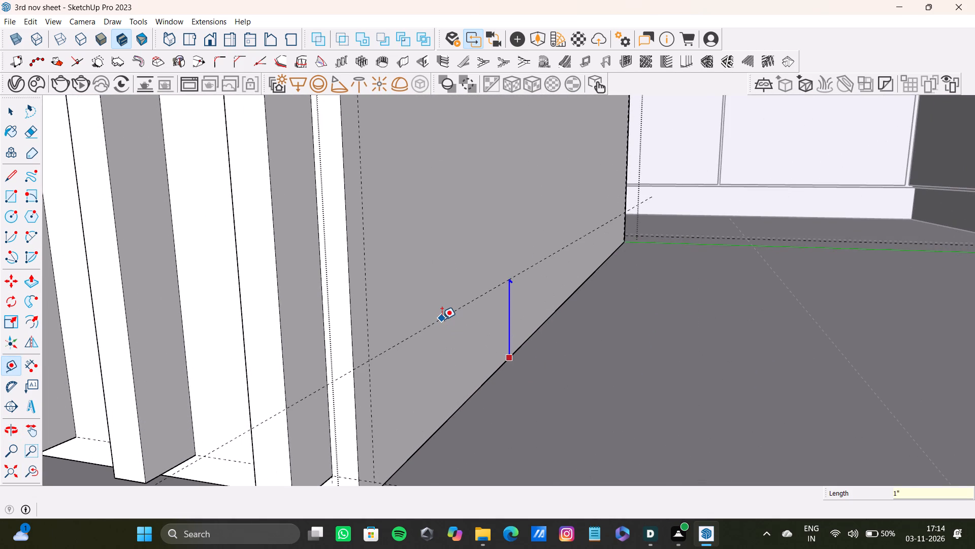
pyautogui.press('space')
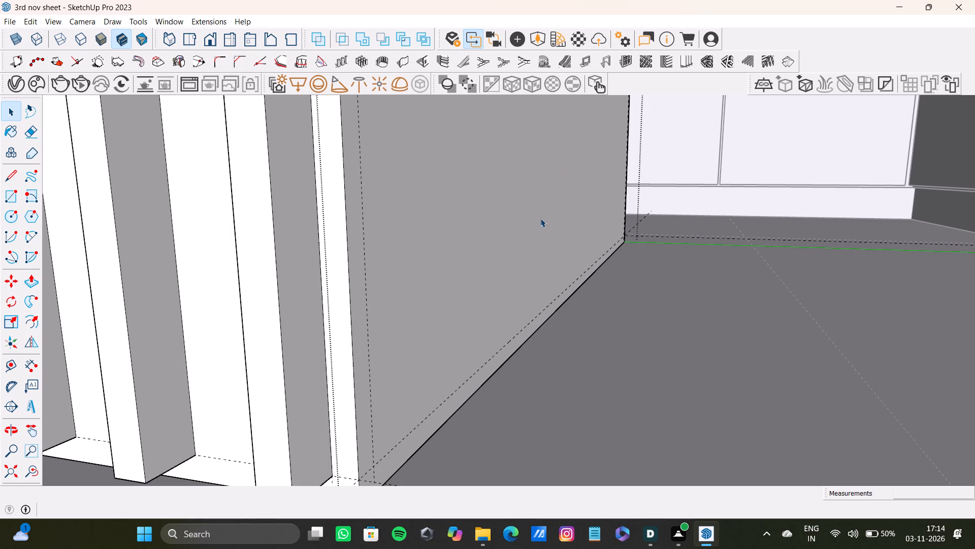
# Draw a tall rectangle about 7' 5 13/16" by 2 1/2" between the top and bottom guides, starting at the guide beside the ribbed face.
pyautogui.click(16, 475)
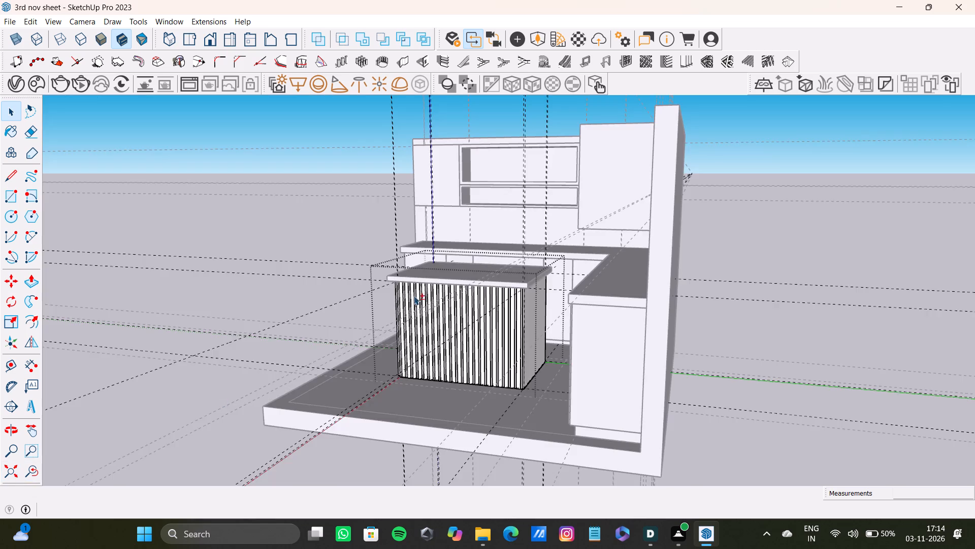
pyautogui.keyDown('shift'); pyautogui.moveTo(414, 296); pyautogui.dragTo(428, 319, button='middle'); pyautogui.keyUp('shift')
pyautogui.scroll(11, 552, 324)
pyautogui.moveTo(534, 317); pyautogui.dragTo(526, 317, button='middle')
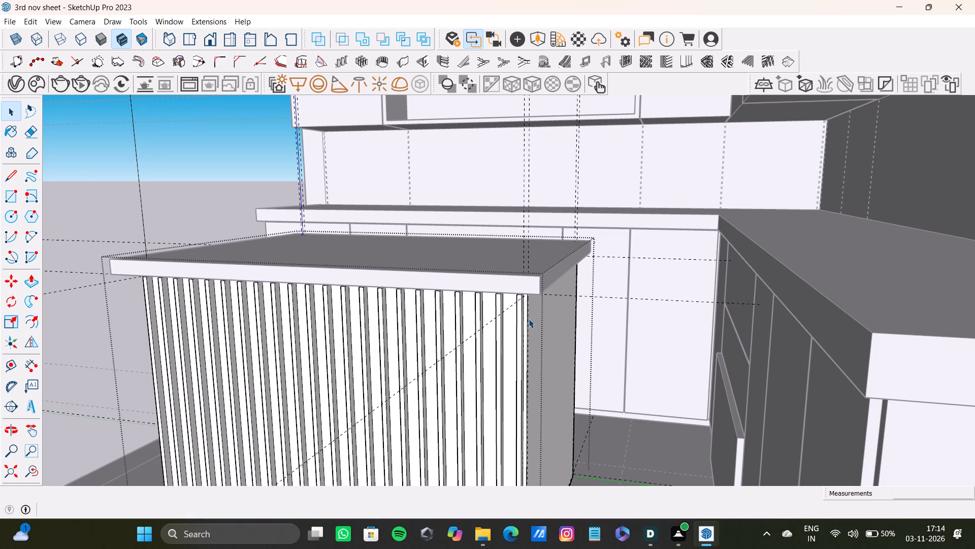
pyautogui.scroll(-3, 605, 360)
pyautogui.moveTo(602, 348); pyautogui.dragTo(613, 274, button='middle')
pyautogui.scroll(8, 581, 326)
pyautogui.moveTo(560, 326); pyautogui.dragTo(654, 301, button='middle')
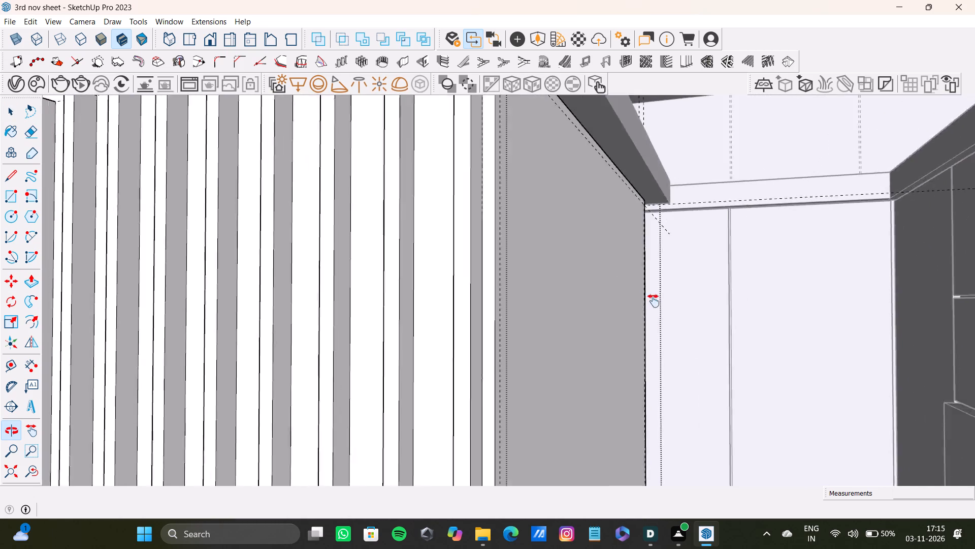
pyautogui.moveTo(654, 301); pyautogui.dragTo(636, 351, button='middle')
pyautogui.press('r')
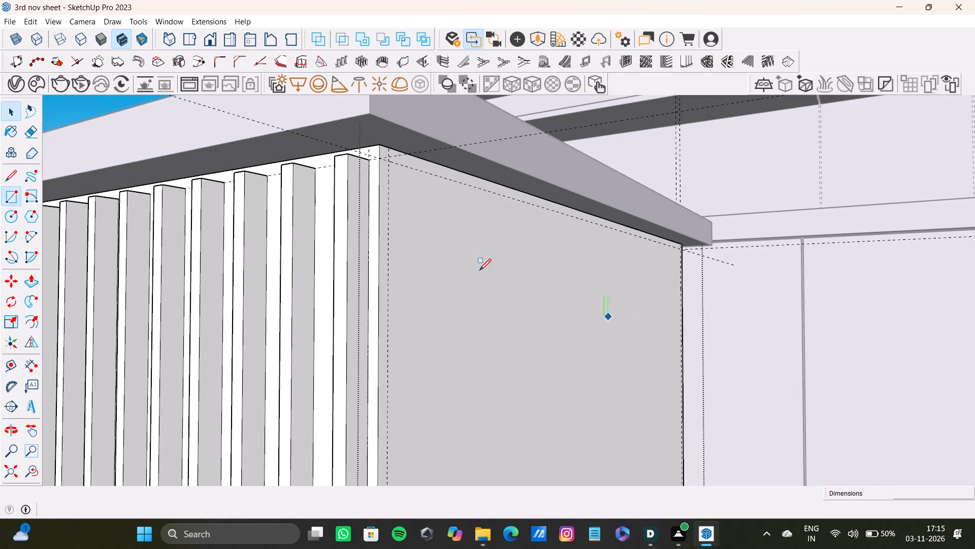
pyautogui.click(391, 164)
pyautogui.scroll(-4, 477, 235)
pyautogui.moveTo(473, 243); pyautogui.dragTo(454, 180, button='middle')
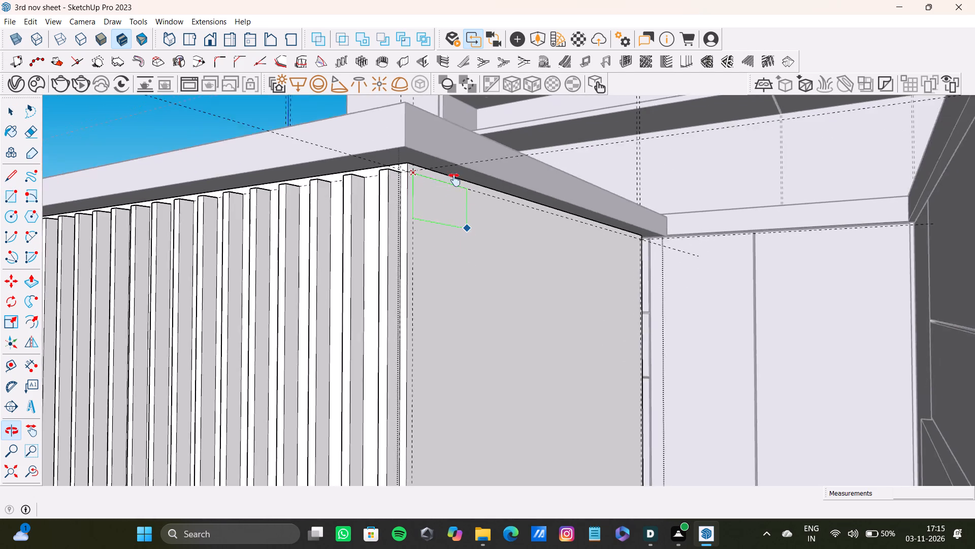
pyautogui.moveTo(454, 180); pyautogui.dragTo(454, 179, button='middle')
pyautogui.scroll(-4, 461, 233)
pyautogui.moveTo(451, 265); pyautogui.dragTo(445, 226, button='middle')
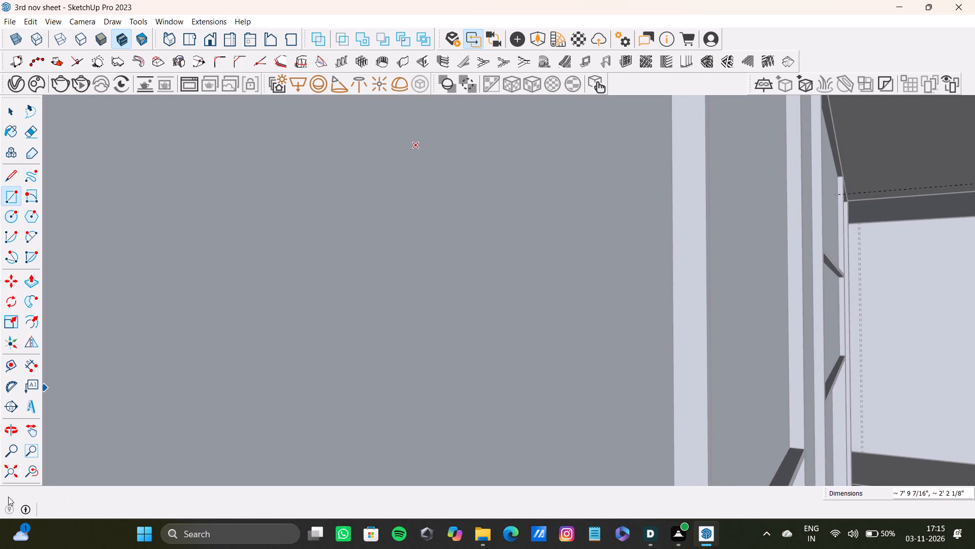
pyautogui.click(11, 474)
pyautogui.scroll(9, 538, 351)
pyautogui.keyDown('shift'); pyautogui.moveTo(545, 409); pyautogui.dragTo(543, 396, button='middle'); pyautogui.keyUp('shift')
pyautogui.scroll(7, 532, 420)
pyautogui.scroll(4, 528, 461)
pyautogui.keyDown('shift'); pyautogui.moveTo(529, 456); pyautogui.dragTo(509, 399, button='middle'); pyautogui.keyUp('shift')
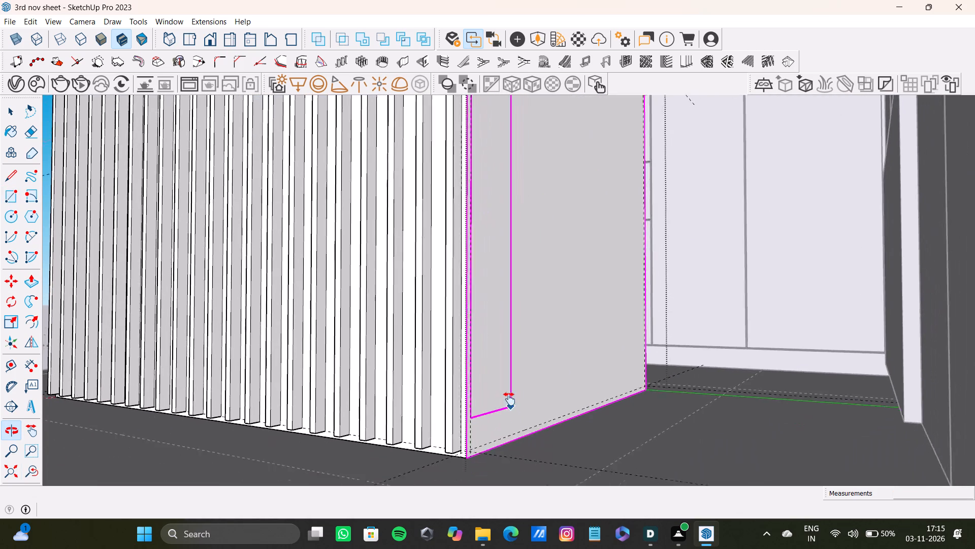
pyautogui.keyDown('shift'); pyautogui.moveTo(509, 399); pyautogui.dragTo(513, 405, button='middle'); pyautogui.keyUp('shift')
pyautogui.scroll(3, 511, 425)
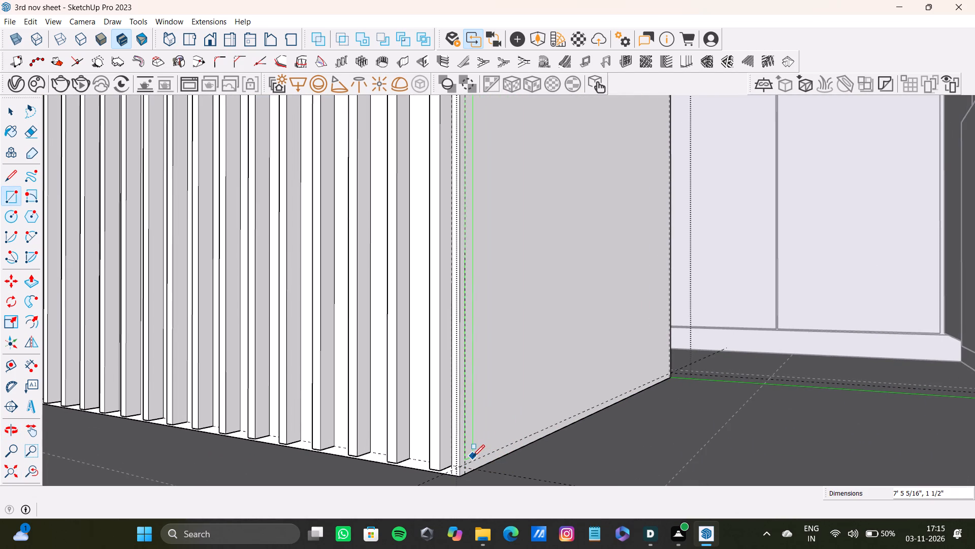
pyautogui.scroll(3, 474, 457)
pyautogui.keyDown('shift'); pyautogui.moveTo(481, 447); pyautogui.dragTo(421, 412, button='middle'); pyautogui.keyUp('shift')
pyautogui.scroll(5, 439, 408)
pyautogui.click(458, 402)
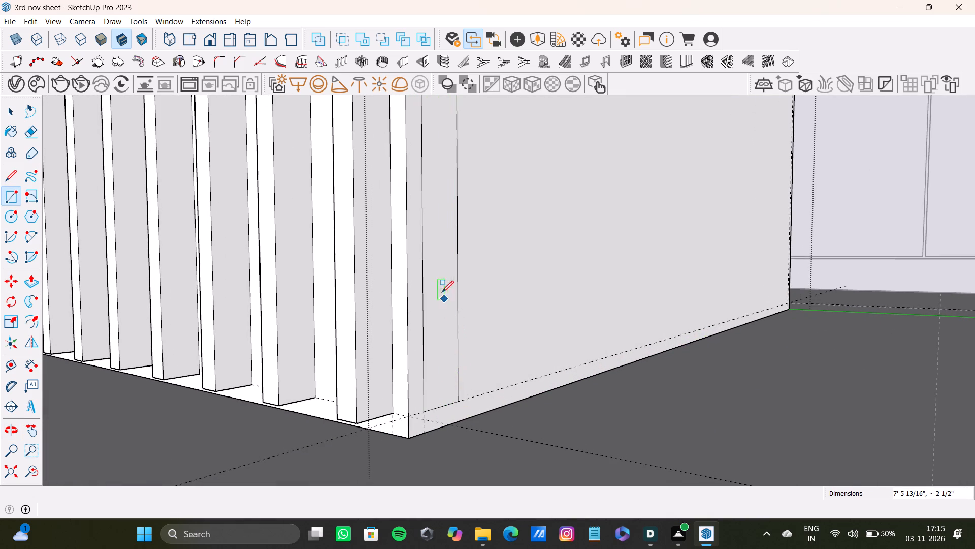
# Push/Pull the narrow rectangle outward 1 1/2" to form a raised vertical strip on the island's plain side.
pyautogui.press('space')
pyautogui.click(430, 286)
pyautogui.press('p')
pyautogui.moveTo(436, 283); pyautogui.dragTo(460, 290)
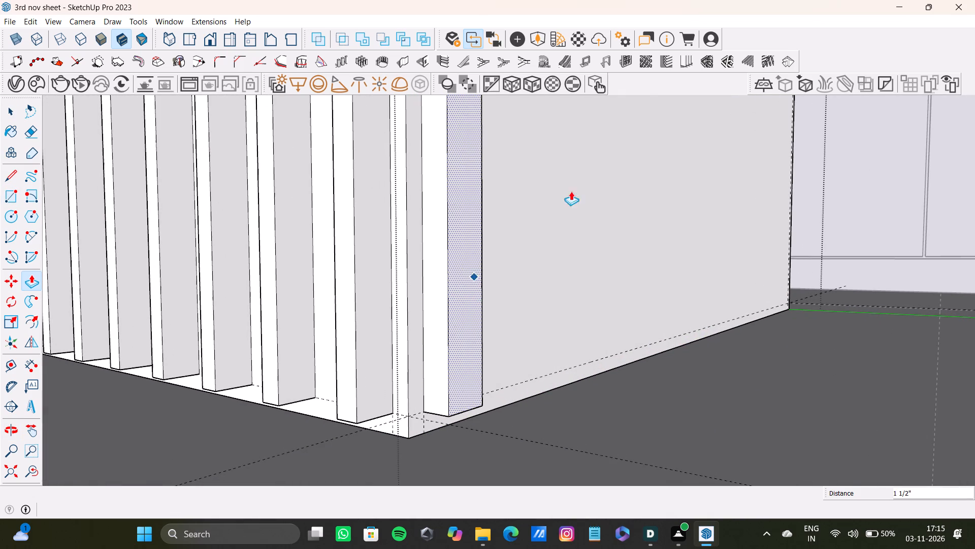
# Push/Pull the new strip's inner side face inward to narrow the strip on the island's plain side.
pyautogui.scroll(-3, 484, 348)
pyautogui.moveTo(490, 345); pyautogui.dragTo(476, 392, button='middle')
pyautogui.keyDown('shift'); pyautogui.scroll(-3, 703, 410); pyautogui.keyUp('shift')
pyautogui.keyDown('shift'); pyautogui.moveTo(703, 419); pyautogui.dragTo(419, 426, button='middle'); pyautogui.keyUp('shift')
pyautogui.scroll(1, 619, 444)
pyautogui.moveTo(618, 444); pyautogui.dragTo(564, 444, button='middle')
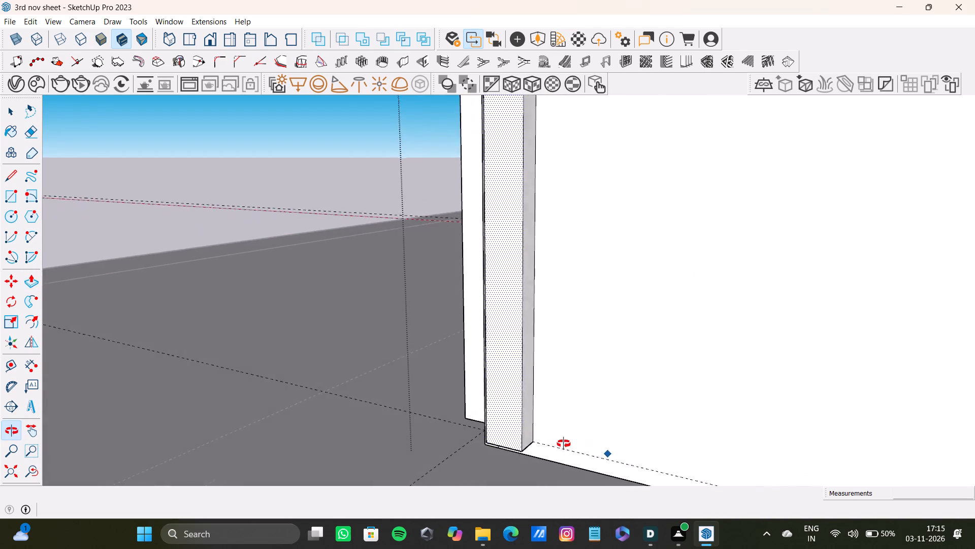
pyautogui.moveTo(564, 444); pyautogui.dragTo(564, 439, button='middle')
pyautogui.press('space')
pyautogui.scroll(2, 542, 413)
pyautogui.click(513, 411)
pyautogui.click(525, 417)
pyautogui.press('p')
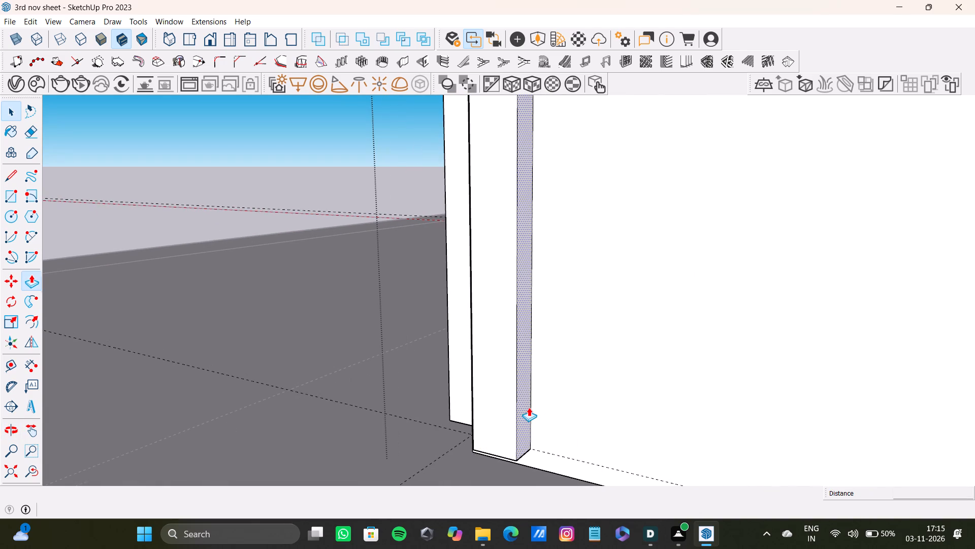
pyautogui.moveTo(529, 407); pyautogui.dragTo(519, 406)
pyautogui.press('space')
pyautogui.scroll(-3, 521, 401)
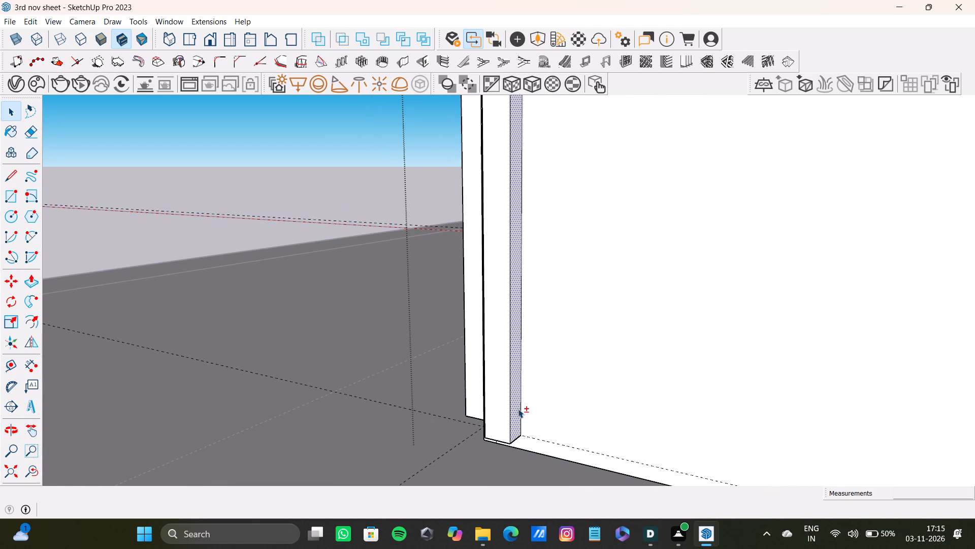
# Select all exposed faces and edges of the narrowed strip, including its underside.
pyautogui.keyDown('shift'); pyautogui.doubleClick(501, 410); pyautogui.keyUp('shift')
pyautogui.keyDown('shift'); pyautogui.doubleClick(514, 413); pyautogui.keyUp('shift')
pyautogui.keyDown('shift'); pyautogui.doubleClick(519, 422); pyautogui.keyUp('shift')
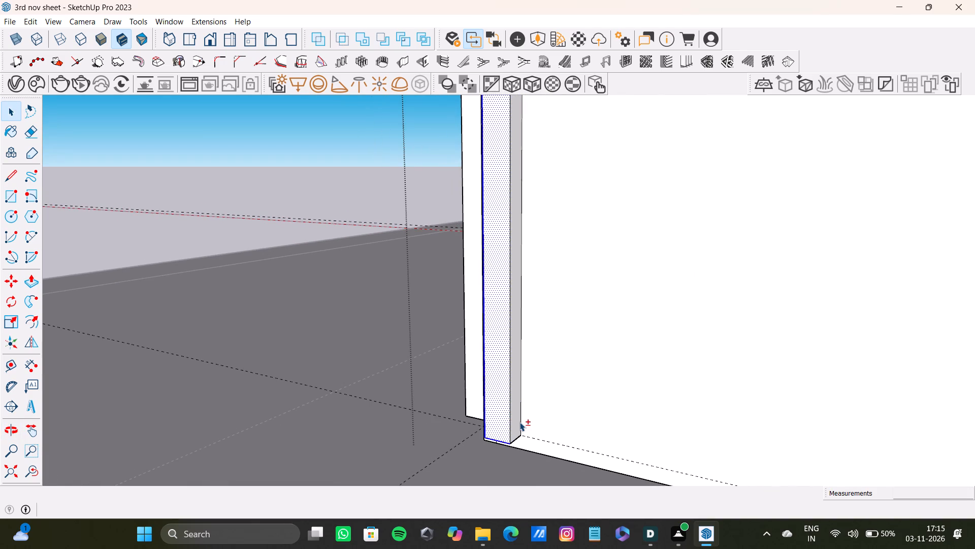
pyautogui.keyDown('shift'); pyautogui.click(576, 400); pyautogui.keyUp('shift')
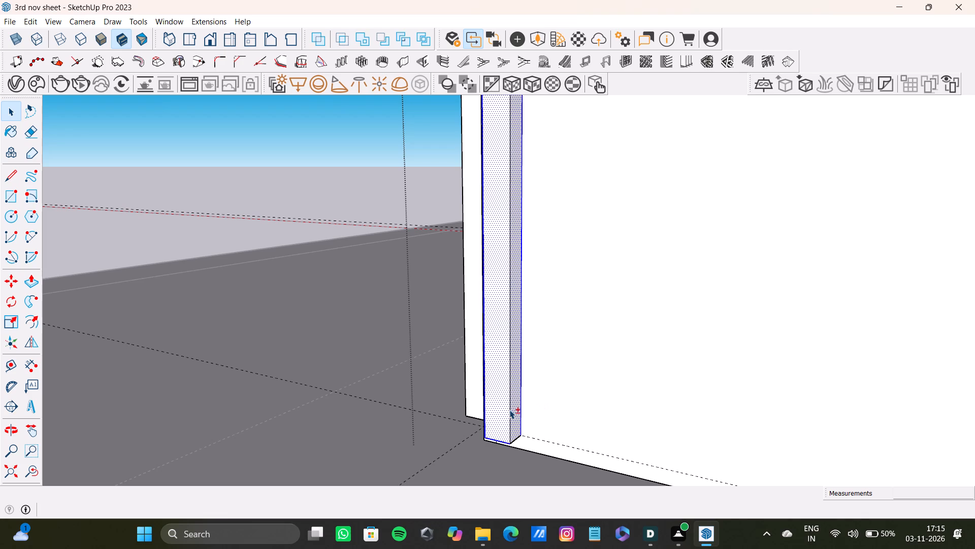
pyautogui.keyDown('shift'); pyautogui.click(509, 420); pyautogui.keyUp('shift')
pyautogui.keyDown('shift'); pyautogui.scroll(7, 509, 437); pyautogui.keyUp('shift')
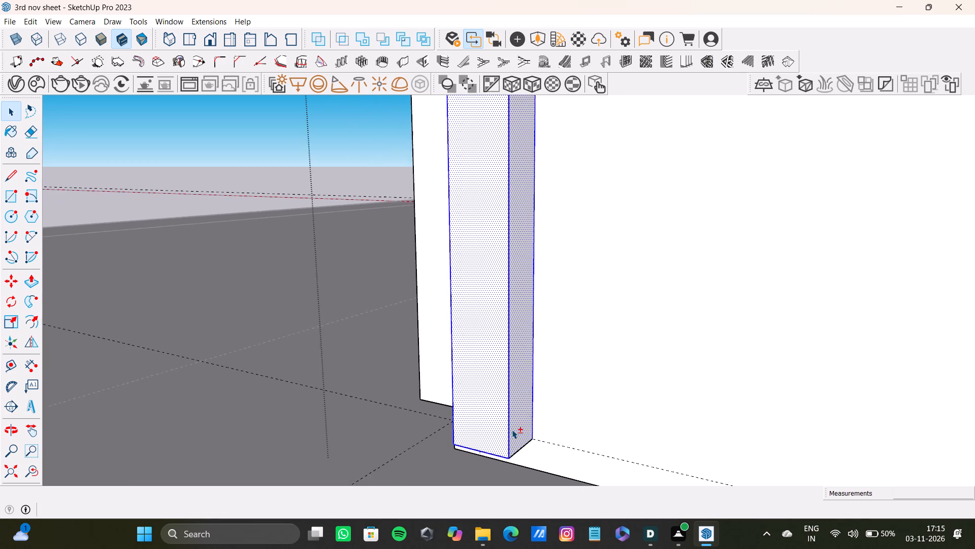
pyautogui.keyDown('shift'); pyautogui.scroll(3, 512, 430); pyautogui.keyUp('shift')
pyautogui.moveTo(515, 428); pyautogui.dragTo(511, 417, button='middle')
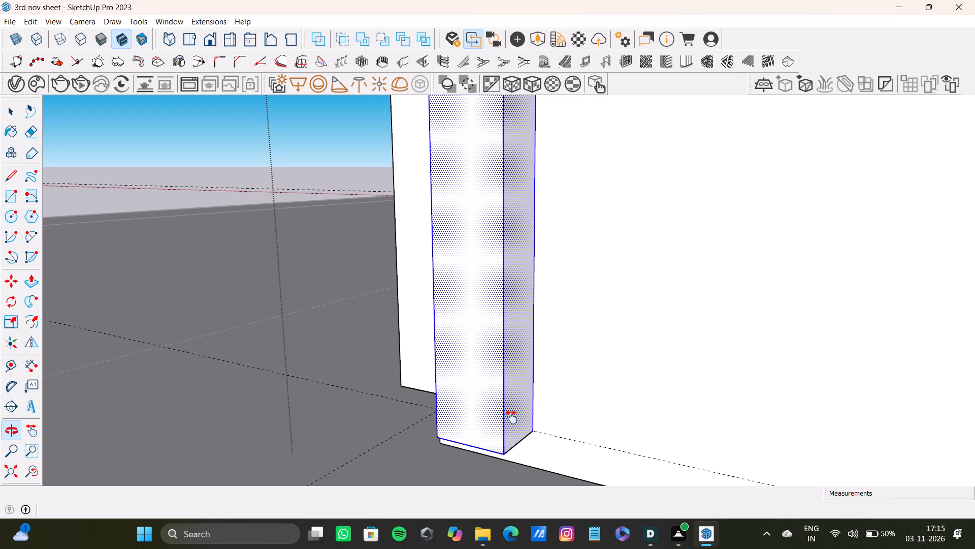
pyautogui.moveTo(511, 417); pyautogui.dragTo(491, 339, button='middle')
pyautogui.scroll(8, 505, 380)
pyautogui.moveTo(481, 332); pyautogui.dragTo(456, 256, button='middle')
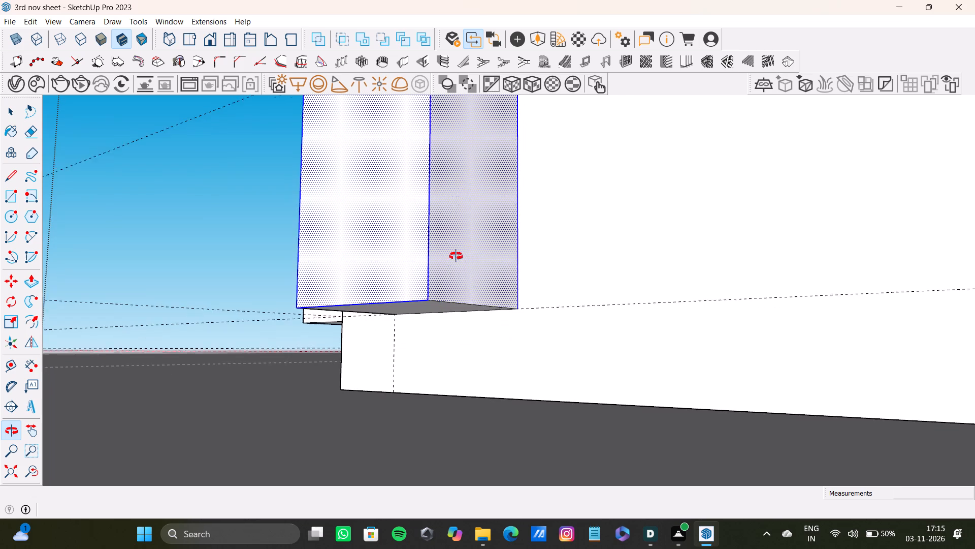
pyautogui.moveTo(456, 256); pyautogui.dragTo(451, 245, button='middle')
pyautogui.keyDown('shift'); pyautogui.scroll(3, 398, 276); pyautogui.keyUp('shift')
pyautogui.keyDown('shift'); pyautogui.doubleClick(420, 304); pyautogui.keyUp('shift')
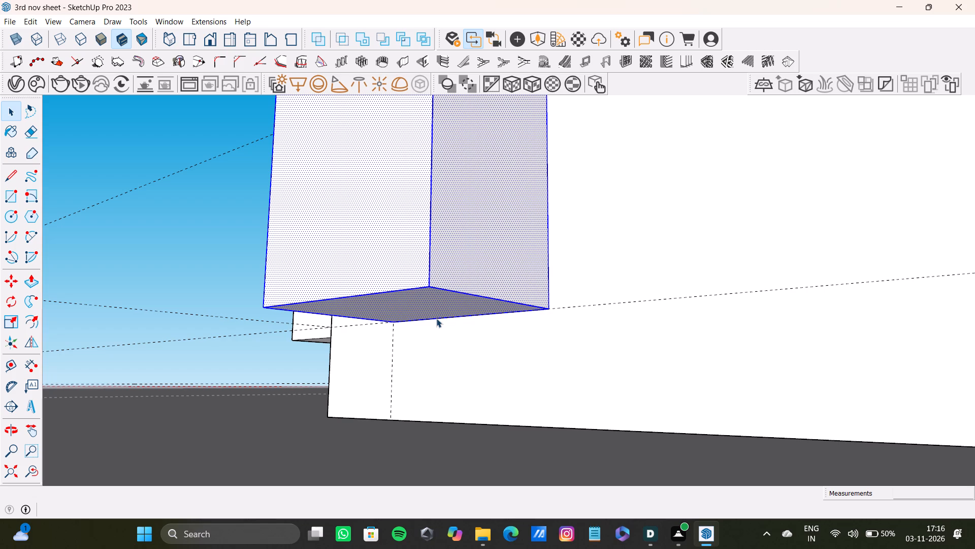
# Examine the island from all around, checking the vertical strips on its ribbed faces and at its corners.
pyautogui.scroll(-14, 287, 246)
pyautogui.scroll(-18, 348, 278)
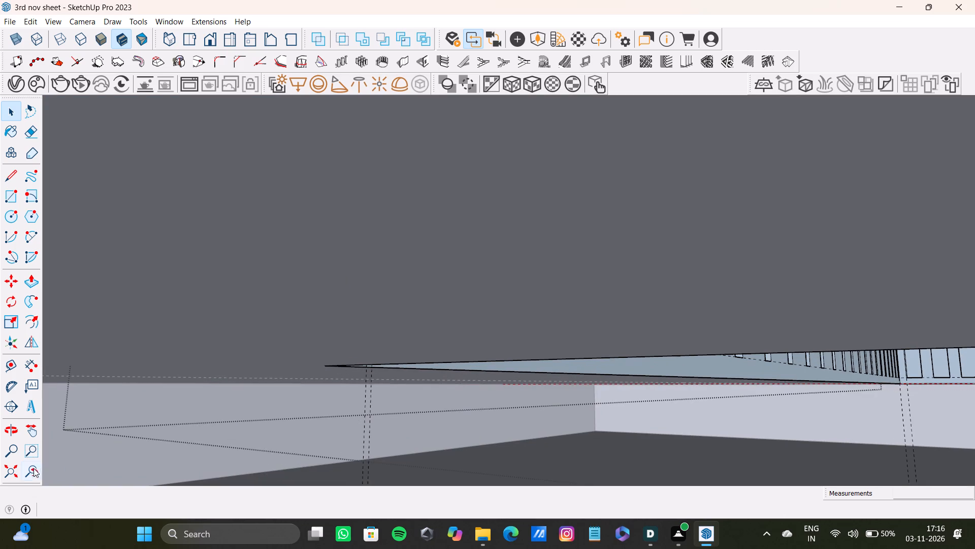
pyautogui.click(32, 472)
pyautogui.click(2, 466)
pyautogui.moveTo(200, 423); pyautogui.dragTo(302, 548, button='middle')
pyautogui.scroll(-1, 301, 548)
pyautogui.moveTo(252, 362); pyautogui.dragTo(681, 412, button='middle')
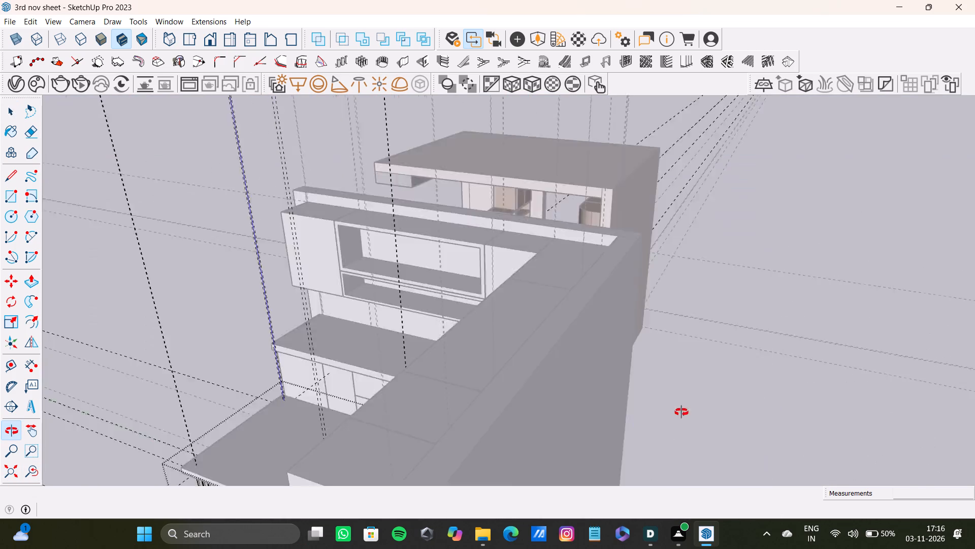
pyautogui.moveTo(681, 412); pyautogui.dragTo(680, 414, button='middle')
pyautogui.scroll(-1, 185, 352)
pyautogui.scroll(4, 355, 391)
pyautogui.scroll(-10, 415, 369)
pyautogui.keyDown('shift'); pyautogui.scroll(1, 420, 382); pyautogui.keyUp('shift')
pyautogui.keyDown('shift'); pyautogui.moveTo(420, 382); pyautogui.dragTo(414, 232, button='middle'); pyautogui.keyUp('shift')
pyautogui.scroll(6, 401, 354)
pyautogui.moveTo(355, 347); pyautogui.dragTo(513, 306, button='middle')
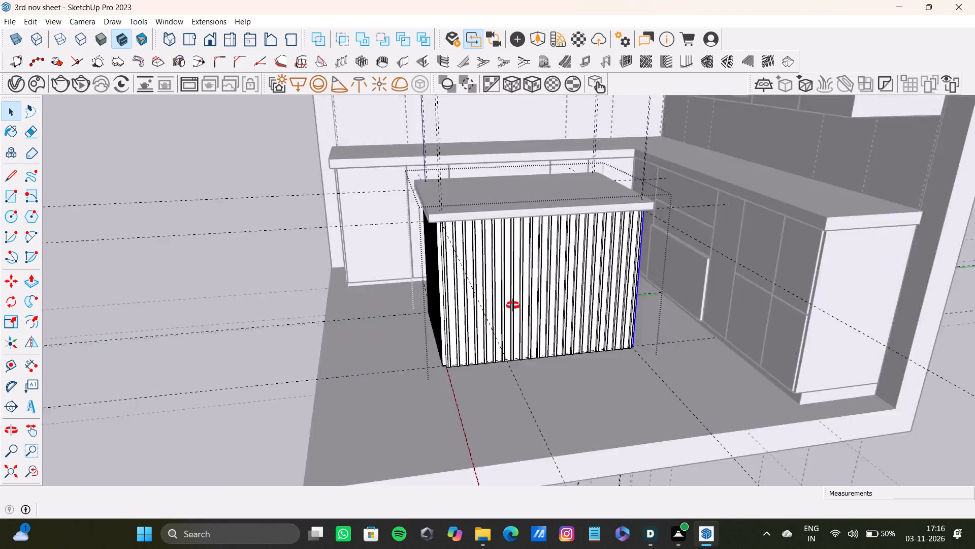
pyautogui.moveTo(513, 306); pyautogui.dragTo(340, 373, button='middle')
pyautogui.scroll(8, 585, 266)
pyautogui.moveTo(508, 236); pyautogui.dragTo(506, 236, button='middle')
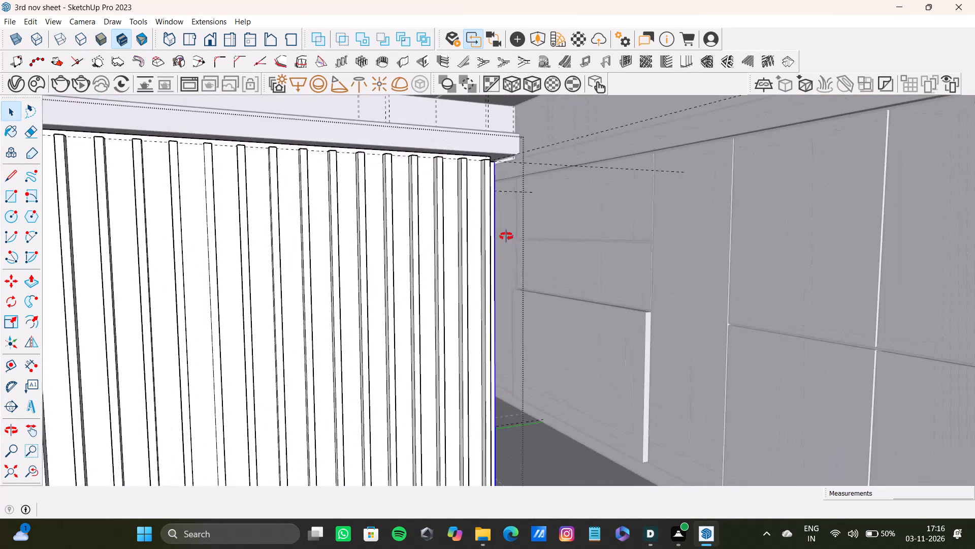
pyautogui.moveTo(506, 236); pyautogui.dragTo(669, 327, button='middle')
pyautogui.scroll(6, 313, 318)
pyautogui.keyDown('shift'); pyautogui.moveTo(180, 259); pyautogui.dragTo(507, 263, button='middle'); pyautogui.keyUp('shift')
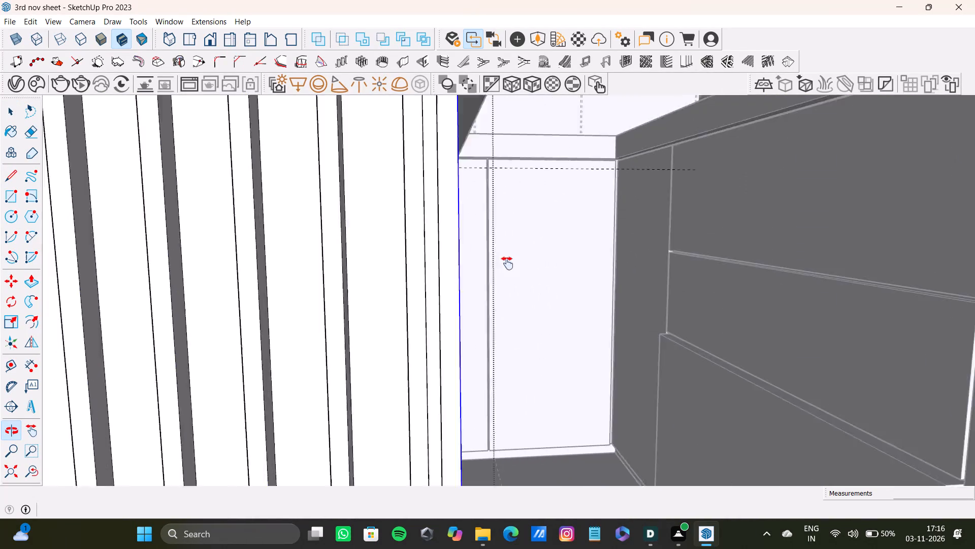
pyautogui.keyDown('shift'); pyautogui.moveTo(507, 263); pyautogui.dragTo(957, 310, button='middle'); pyautogui.keyUp('shift')
pyautogui.scroll(-4, 781, 332)
pyautogui.moveTo(605, 324); pyautogui.dragTo(660, 317, button='middle')
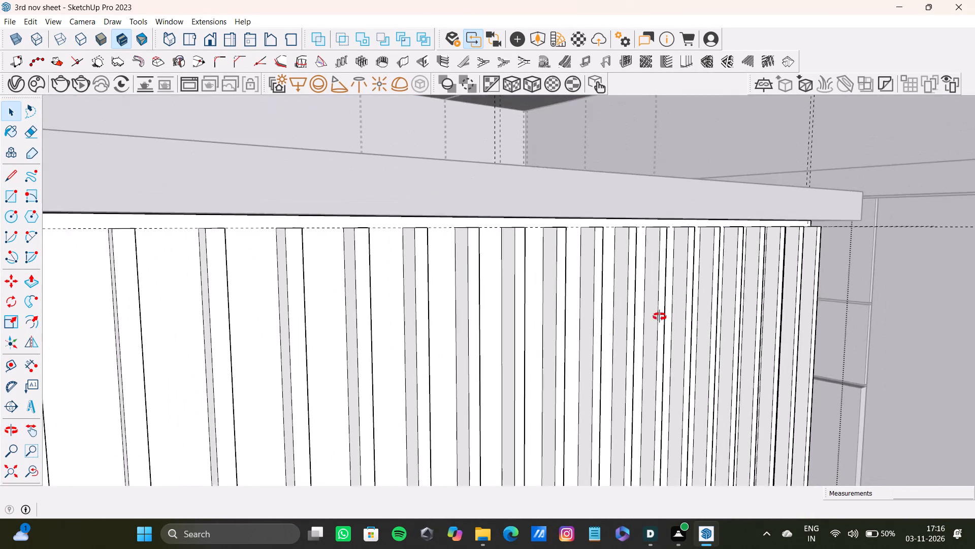
pyautogui.moveTo(660, 317); pyautogui.dragTo(768, 314, button='middle')
pyautogui.scroll(-20, 652, 345)
pyautogui.scroll(-3, 652, 345)
pyautogui.moveTo(578, 357); pyautogui.dragTo(575, 243, button='middle')
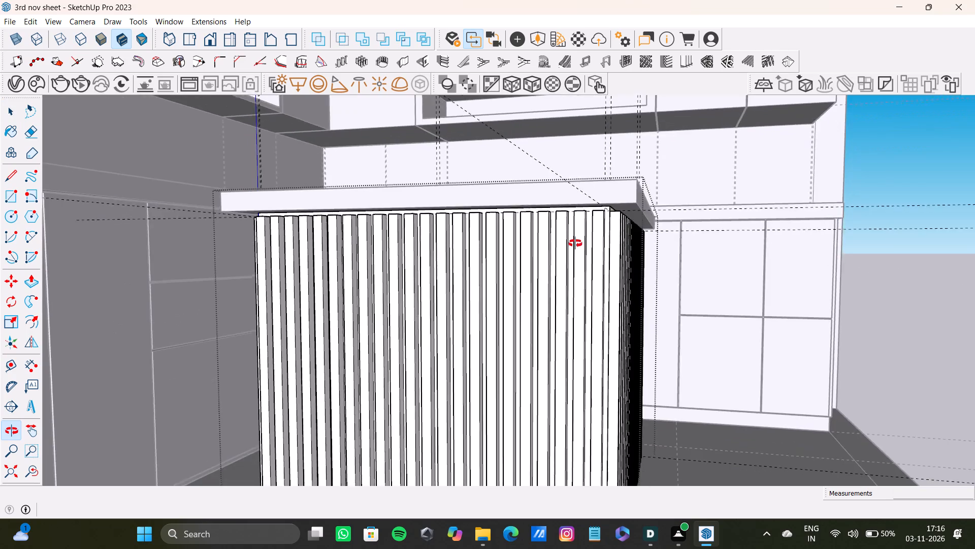
pyautogui.moveTo(575, 243); pyautogui.dragTo(304, 246, button='middle')
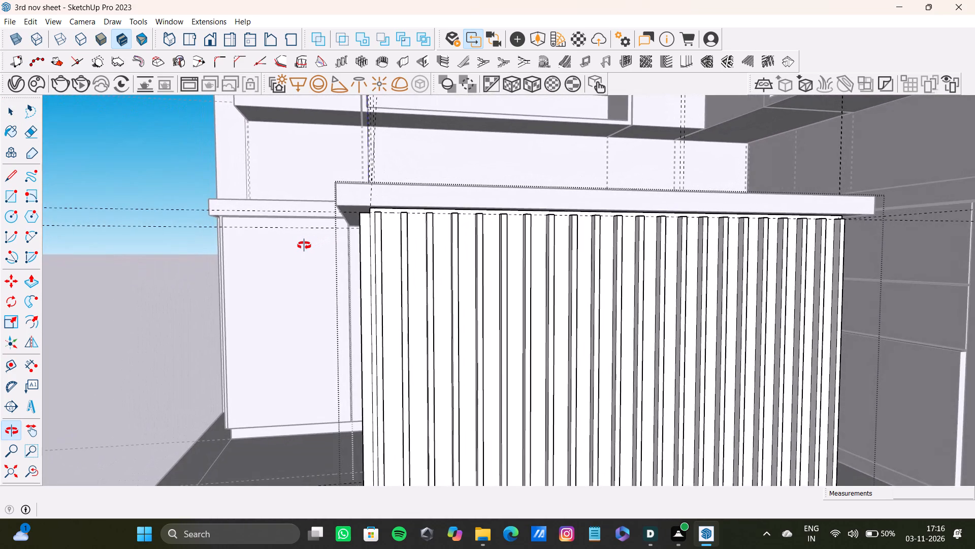
pyautogui.moveTo(304, 246); pyautogui.dragTo(885, 331, button='middle')
pyautogui.moveTo(540, 340); pyautogui.dragTo(540, 299, button='middle')
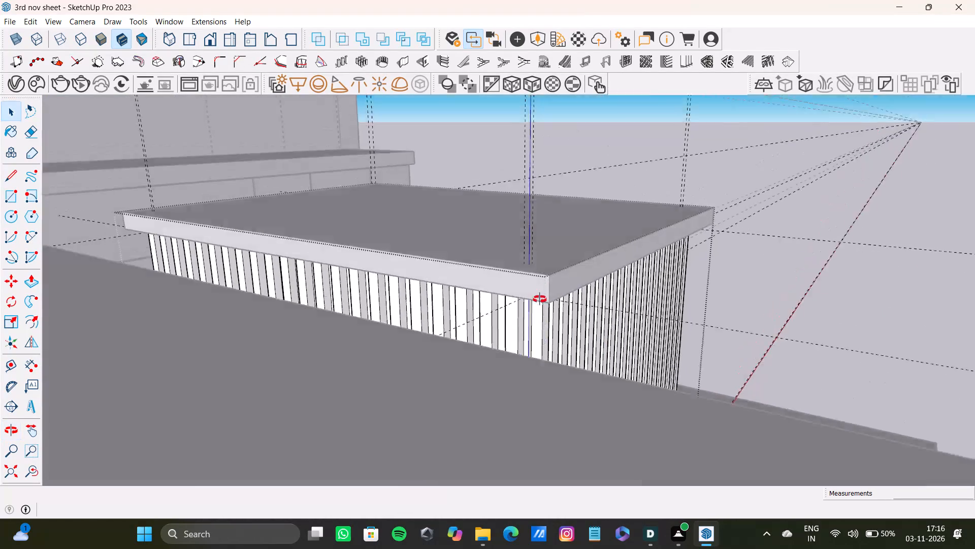
pyautogui.moveTo(540, 299); pyautogui.dragTo(417, 227, button='middle')
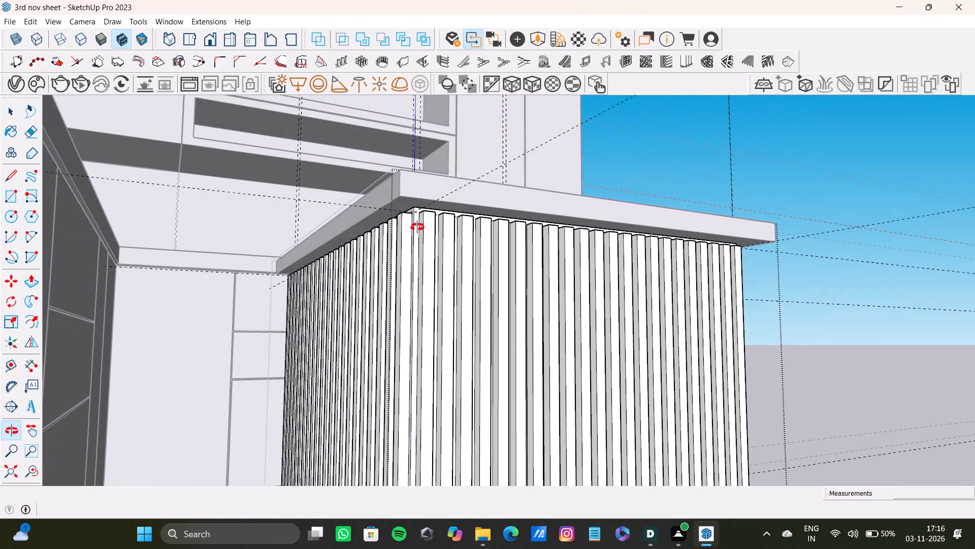
pyautogui.moveTo(417, 227); pyautogui.dragTo(181, 283, button='middle')
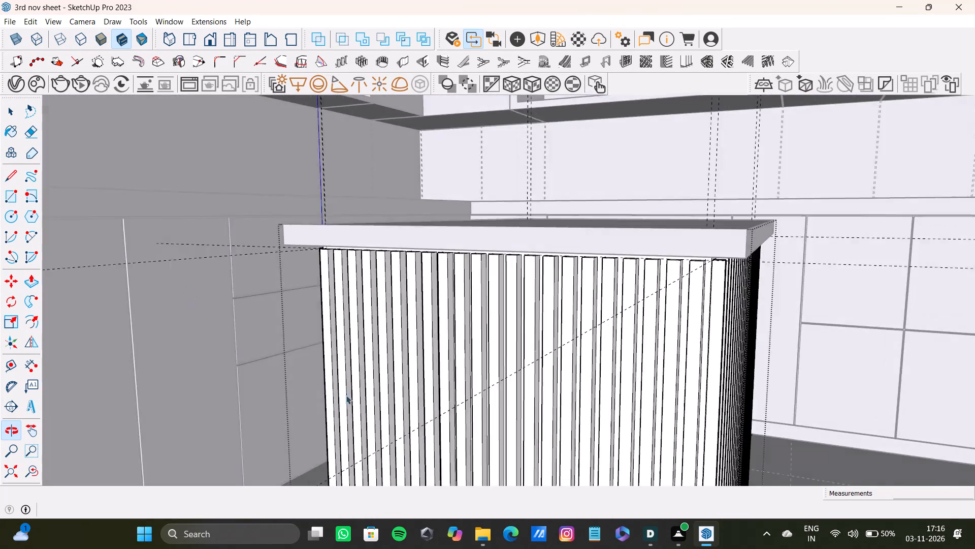
pyautogui.scroll(-4, 576, 384)
pyautogui.keyDown('shift'); pyautogui.moveTo(611, 395); pyautogui.dragTo(298, 257, button='middle'); pyautogui.keyUp('shift')
pyautogui.scroll(5, 456, 137)
pyautogui.keyDown('shift'); pyautogui.scroll(-8, 451, 245); pyautogui.keyUp('shift')
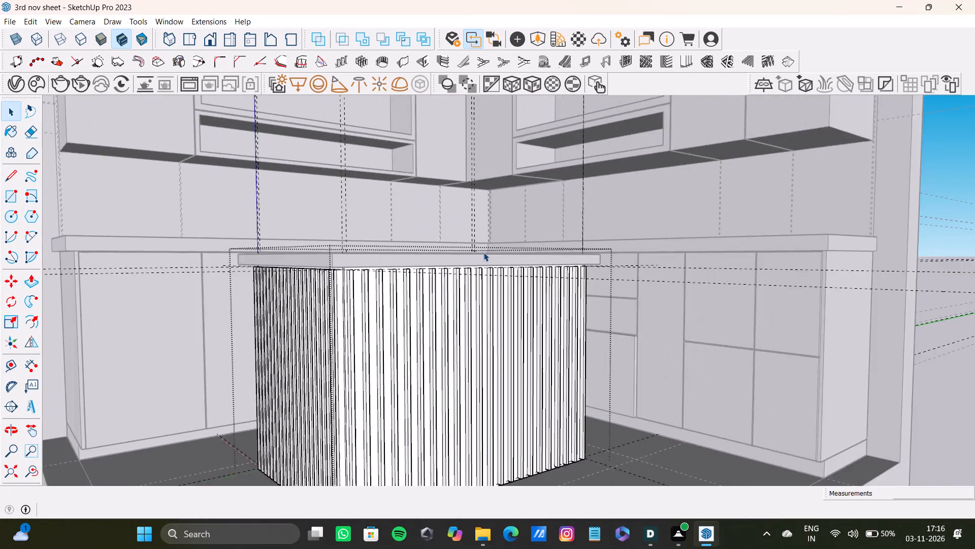
pyautogui.keyDown('shift'); pyautogui.scroll(-1, 483, 252); pyautogui.keyUp('shift')
pyautogui.keyDown('shift'); pyautogui.moveTo(482, 253); pyautogui.dragTo(437, 170, button='middle'); pyautogui.keyUp('shift')
pyautogui.moveTo(483, 276); pyautogui.dragTo(461, 312, button='middle')
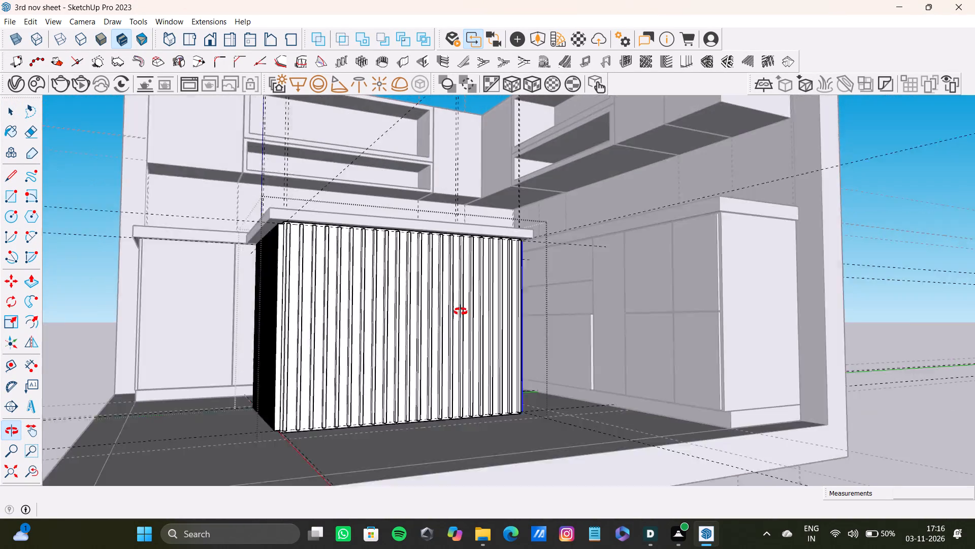
pyautogui.moveTo(461, 312); pyautogui.dragTo(532, 349, button='middle')
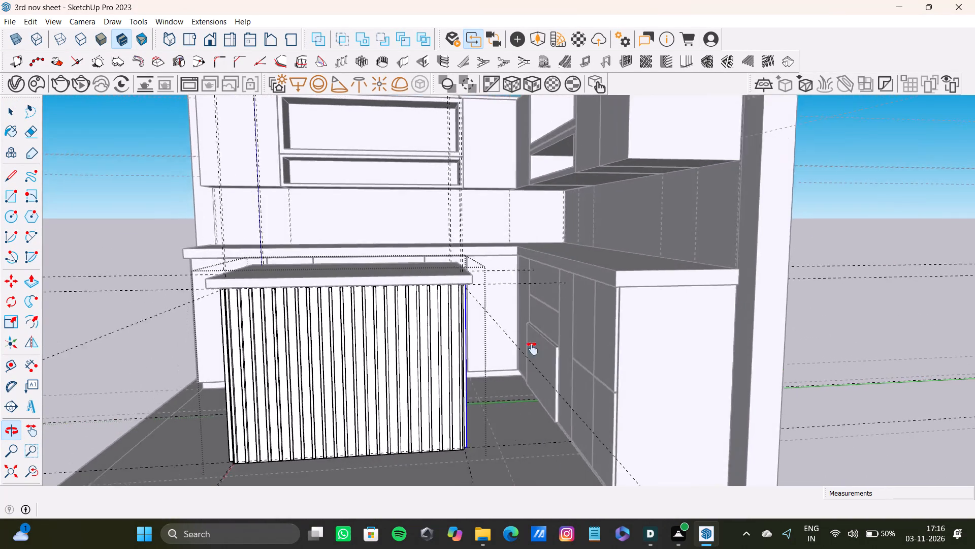
pyautogui.moveTo(532, 349); pyautogui.dragTo(555, 354, button='middle')
pyautogui.scroll(-1, 561, 354)
pyautogui.scroll(18, 321, 332)
pyautogui.moveTo(420, 282); pyautogui.dragTo(375, 250, button='middle')
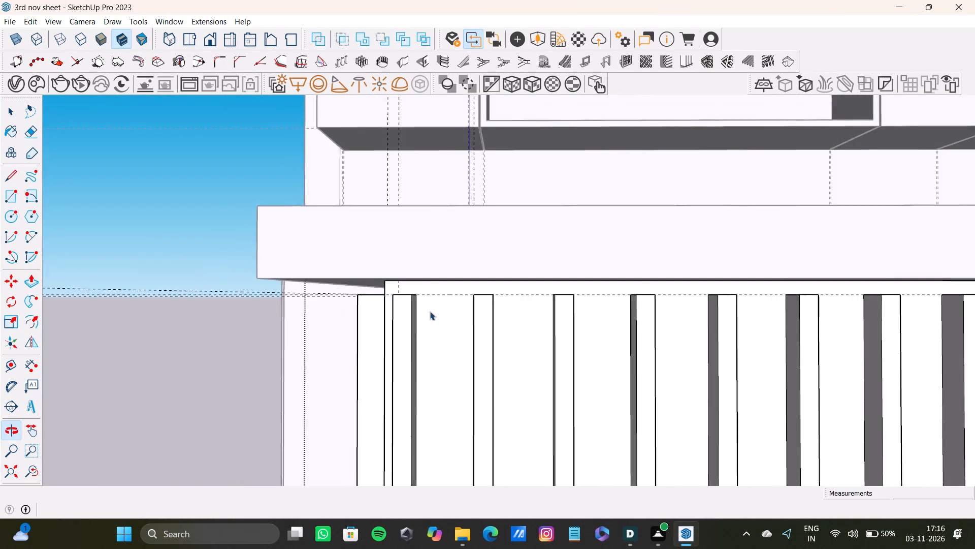
# Widen the first strip at the corner of the island's ribbed face by Push/Pulling its side face outward about 1 1/2".
pyautogui.scroll(9, 440, 313)
pyautogui.moveTo(399, 302); pyautogui.dragTo(362, 302, button='middle')
pyautogui.press('space')
pyautogui.click(394, 292)
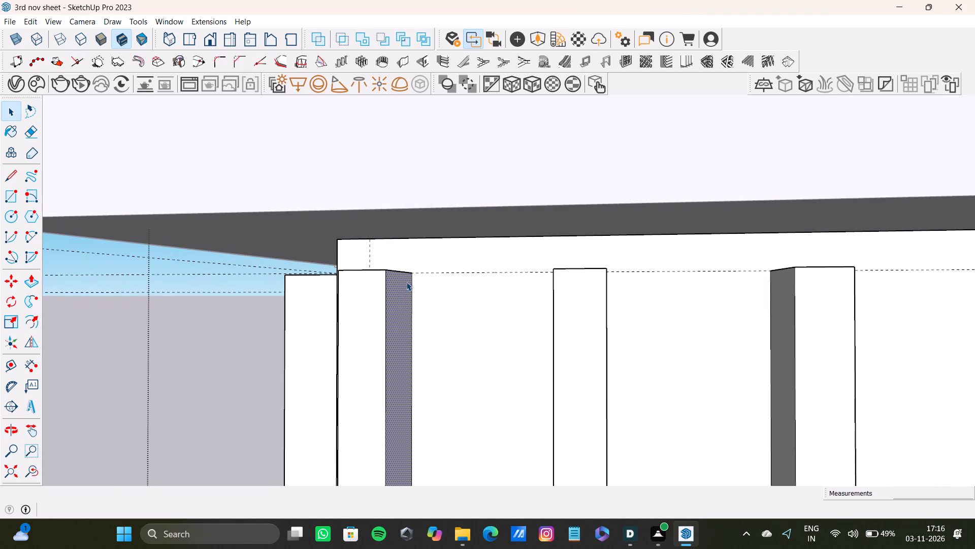
pyautogui.press('p')
pyautogui.moveTo(406, 282); pyautogui.dragTo(459, 295)
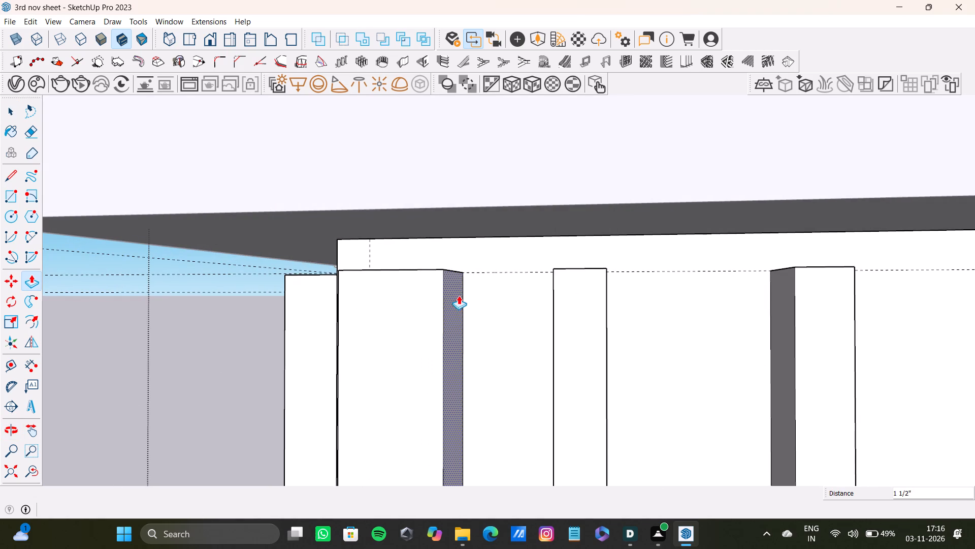
pyautogui.moveTo(459, 295); pyautogui.dragTo(463, 296)
# Widen the second strip by Push/Pulling both its side faces outward, the one facing the first strip by 1".
pyautogui.scroll(-4, 498, 319)
pyautogui.moveTo(502, 331); pyautogui.dragTo(456, 321, button='middle')
pyautogui.scroll(4, 570, 325)
pyautogui.press('space')
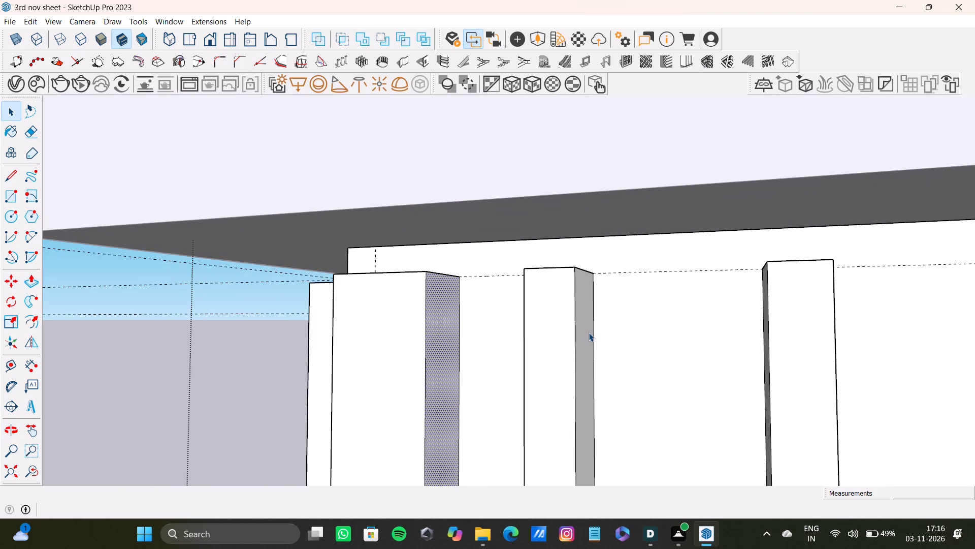
pyautogui.click(588, 332)
pyautogui.press('p')
pyautogui.moveTo(587, 333); pyautogui.dragTo(654, 360)
pyautogui.scroll(-4, 593, 366)
pyautogui.moveTo(544, 380); pyautogui.dragTo(687, 351, button='middle')
pyautogui.press('space')
pyautogui.click(540, 361)
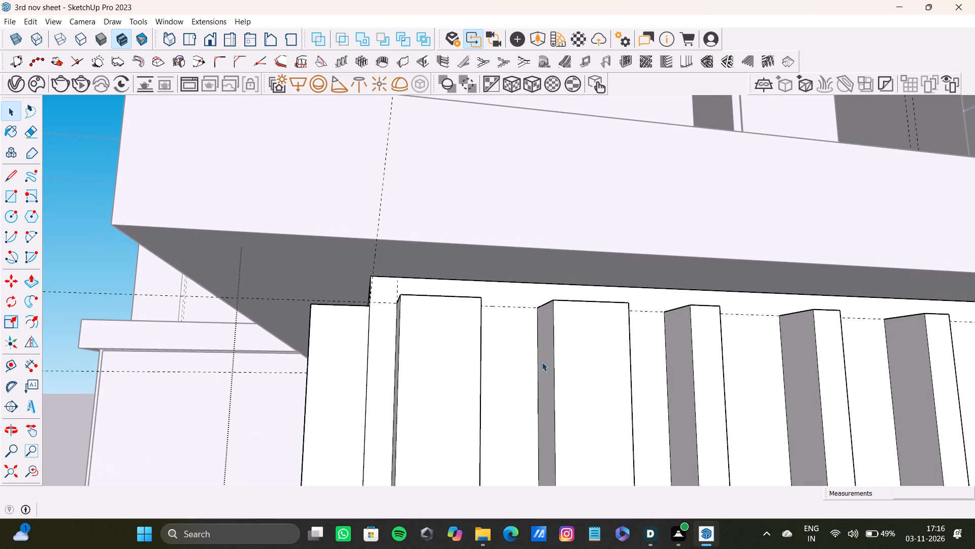
pyautogui.press('p')
pyautogui.moveTo(548, 364); pyautogui.dragTo(522, 366)
pyautogui.scroll(-4, 522, 366)
pyautogui.moveTo(520, 366); pyautogui.dragTo(475, 367, button='middle')
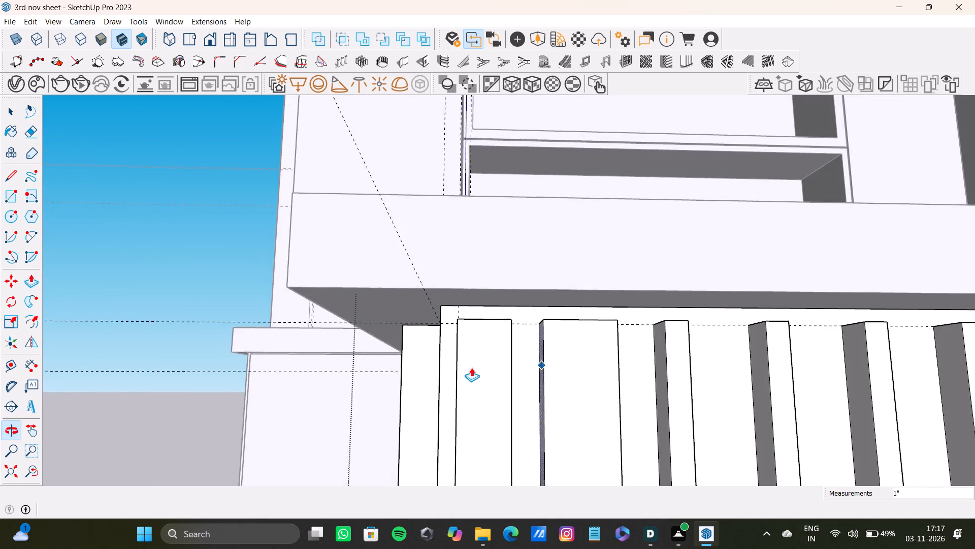
# Push/Pull the first strip's side face another 9/16" toward the second strip.
pyautogui.press('space')
pyautogui.scroll(4, 492, 359)
pyautogui.moveTo(538, 357); pyautogui.dragTo(495, 375, button='middle')
pyautogui.scroll(3, 520, 368)
pyautogui.press('space')
pyautogui.moveTo(536, 364); pyautogui.dragTo(487, 380, button='middle')
pyautogui.scroll(3, 557, 375)
pyautogui.click(561, 370)
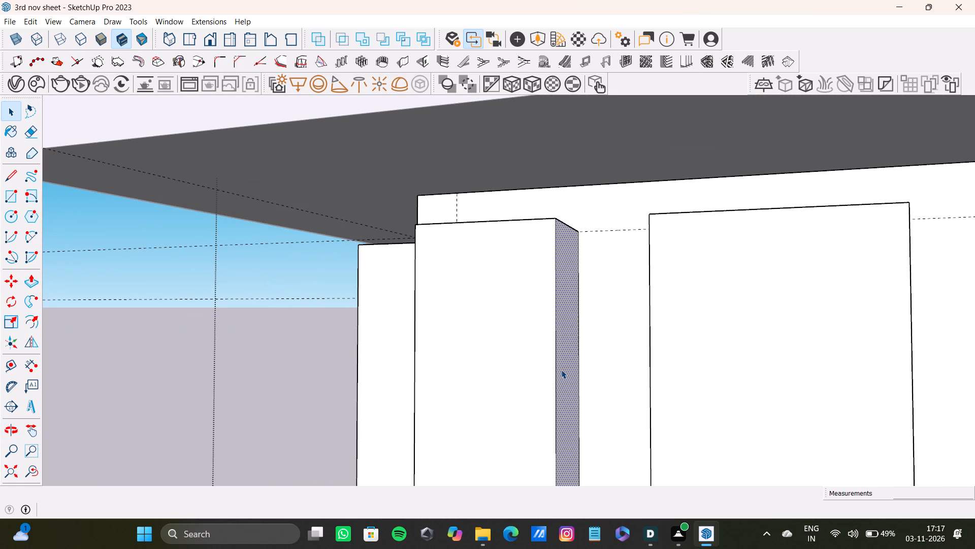
pyautogui.press('p')
pyautogui.moveTo(561, 370); pyautogui.dragTo(589, 372)
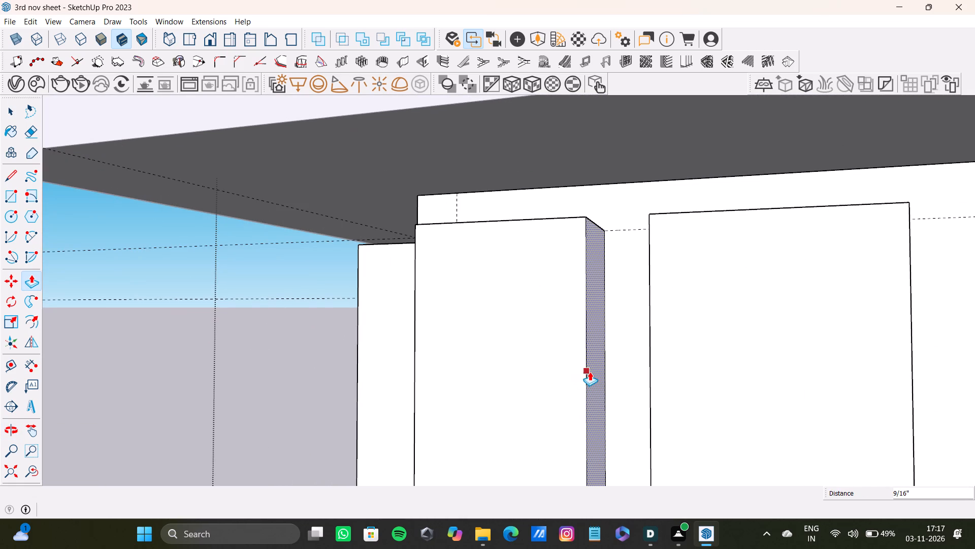
# Push/Pull the third strip's side face outward toward the second strip to widen the third strip.
pyautogui.scroll(-8, 590, 372)
pyautogui.keyDown('shift'); pyautogui.moveTo(590, 372); pyautogui.dragTo(351, 320, button='middle'); pyautogui.keyUp('shift')
pyautogui.scroll(-4, 539, 305)
pyautogui.moveTo(544, 318); pyautogui.dragTo(575, 322, button='middle')
pyautogui.scroll(3, 566, 325)
pyautogui.press('space')
pyautogui.moveTo(557, 327); pyautogui.dragTo(623, 322, button='middle')
pyautogui.scroll(5, 572, 322)
pyautogui.moveTo(568, 323); pyautogui.dragTo(579, 323, button='middle')
pyautogui.press('space')
pyautogui.click(518, 328)
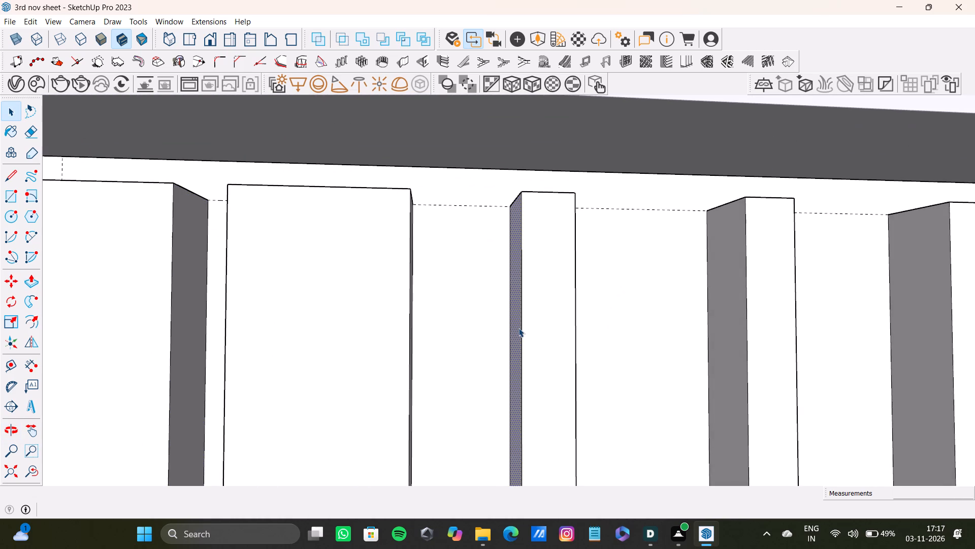
pyautogui.press('p')
pyautogui.moveTo(518, 328); pyautogui.dragTo(460, 321)
# Push/Pull the third strip's other side face outward, toward the fourth strip.
pyautogui.moveTo(512, 309); pyautogui.dragTo(430, 310, button='middle')
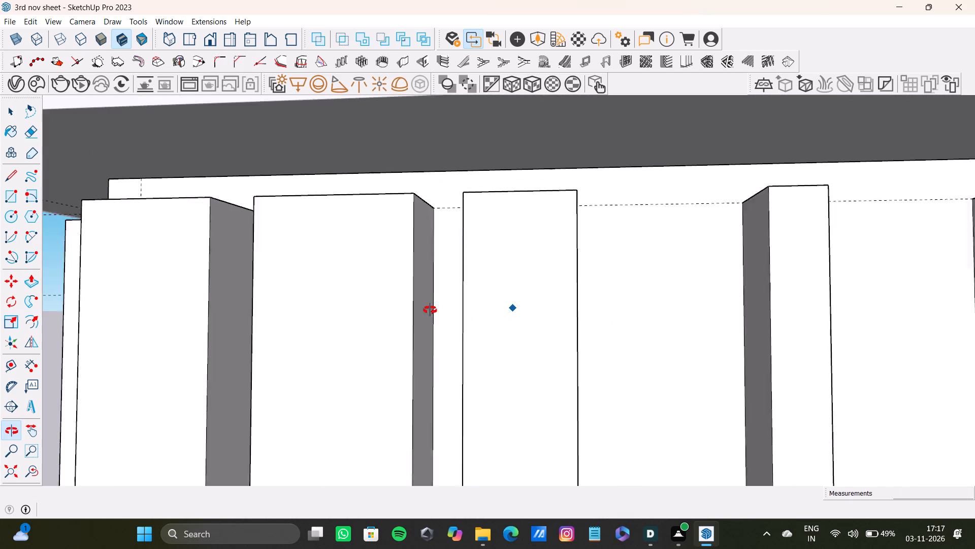
pyautogui.moveTo(430, 310); pyautogui.dragTo(425, 313, button='middle')
pyautogui.press('space')
pyautogui.click(578, 330)
pyautogui.click(581, 335)
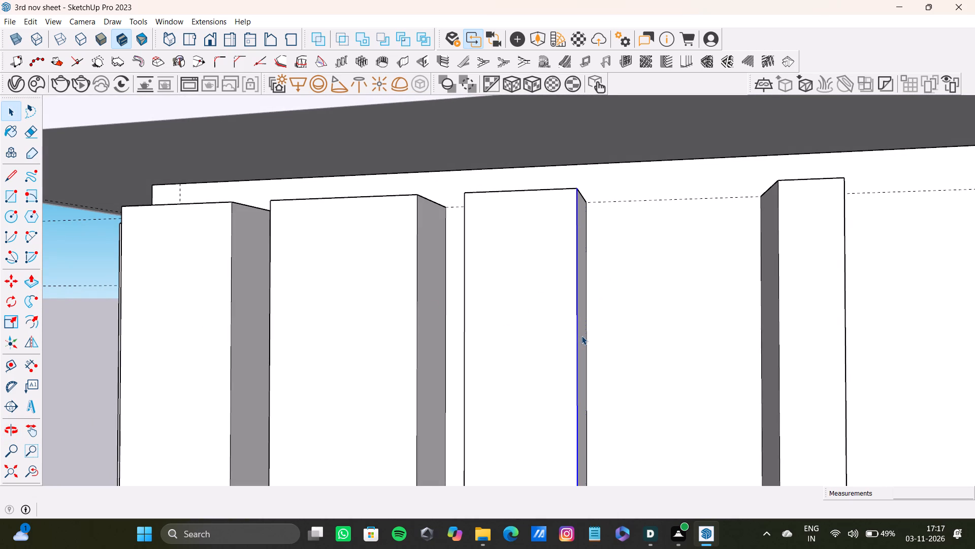
pyautogui.press('p')
pyautogui.moveTo(581, 335); pyautogui.dragTo(625, 341)
# Push/Pull the fourth strip's side face outward, toward the third strip.
pyautogui.scroll(-5, 622, 337)
pyautogui.keyDown('shift'); pyautogui.moveTo(622, 337); pyautogui.dragTo(553, 337, button='middle'); pyautogui.keyUp('shift')
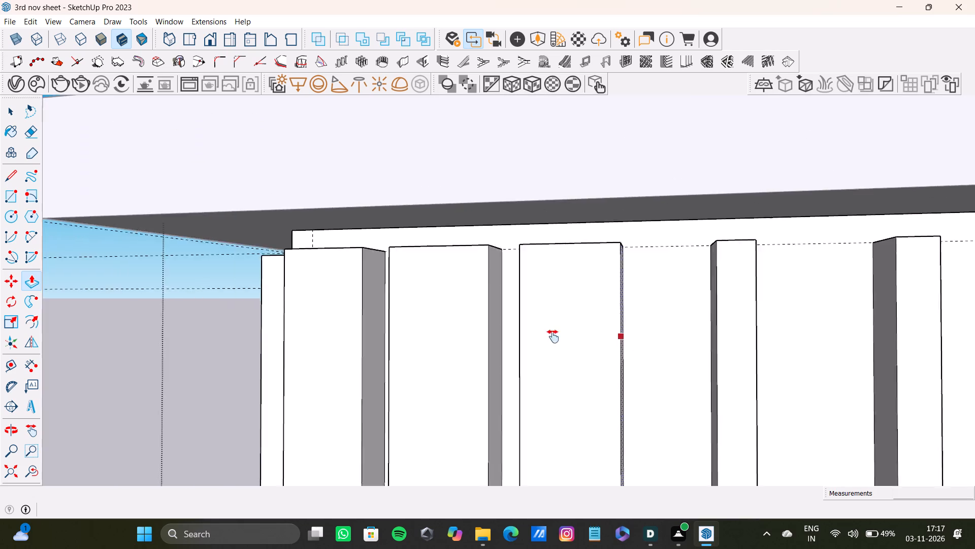
pyautogui.keyDown('shift'); pyautogui.moveTo(553, 337); pyautogui.dragTo(677, 335, button='middle'); pyautogui.keyUp('shift')
pyautogui.press('space')
pyautogui.scroll(3, 643, 333)
pyautogui.click(643, 330)
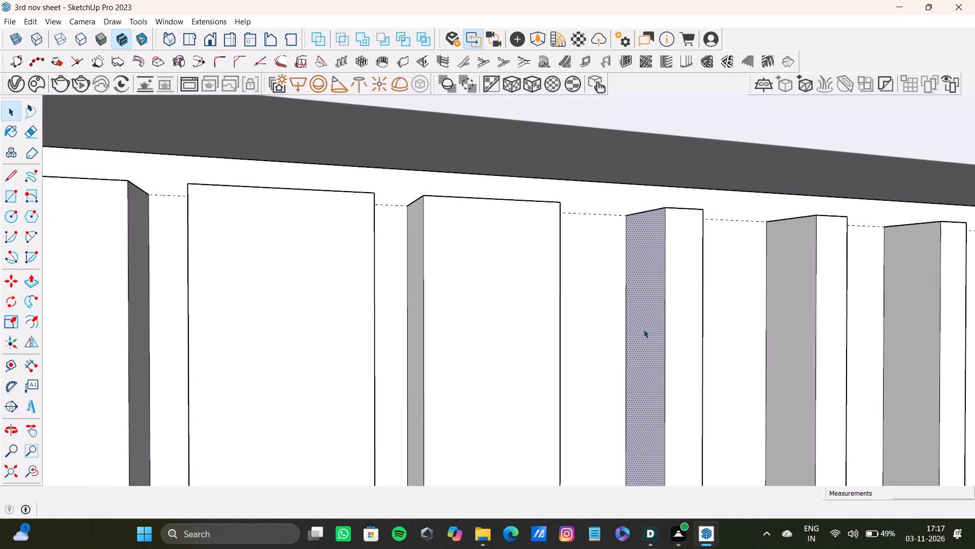
pyautogui.press('p')
pyautogui.moveTo(644, 327); pyautogui.dragTo(598, 325)
# Push/Pull the fourth strip's other side face outward by about 9/16", toward the fifth strip.
pyautogui.scroll(1, 603, 323)
pyautogui.moveTo(603, 323); pyautogui.dragTo(414, 324, button='middle')
pyautogui.scroll(-4, 582, 296)
pyautogui.moveTo(577, 296); pyautogui.dragTo(500, 298, button='middle')
pyautogui.scroll(5, 591, 278)
pyautogui.press('space')
pyautogui.click(621, 262)
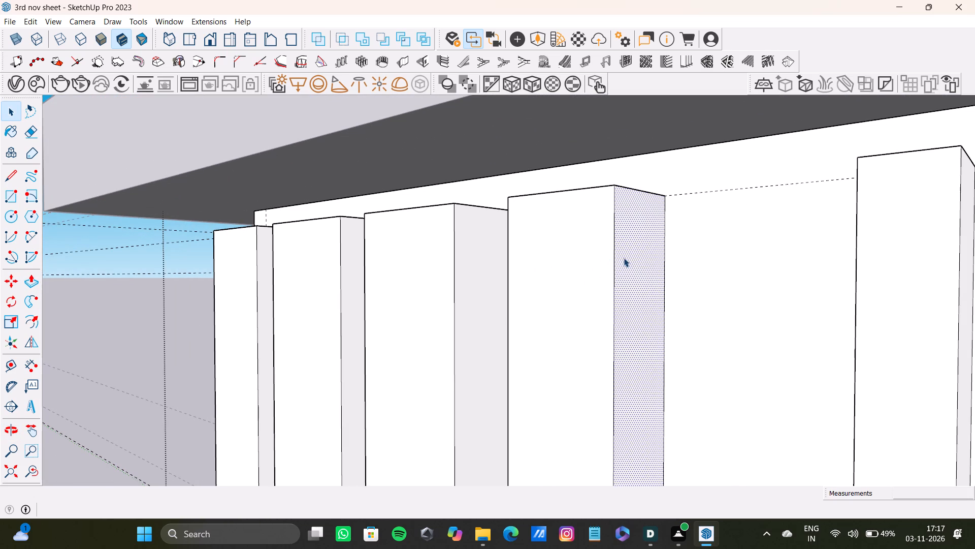
pyautogui.press('p')
pyautogui.moveTo(625, 256); pyautogui.dragTo(649, 258)
# Push/Pull the fifth strip's side face outward by slightly more than 1 3/8", toward the fourth strip.
pyautogui.scroll(-7, 646, 264)
pyautogui.keyDown('shift'); pyautogui.scroll(1, 627, 287); pyautogui.keyUp('shift')
pyautogui.keyDown('shift'); pyautogui.moveTo(616, 286); pyautogui.dragTo(465, 277, button='middle'); pyautogui.keyUp('shift')
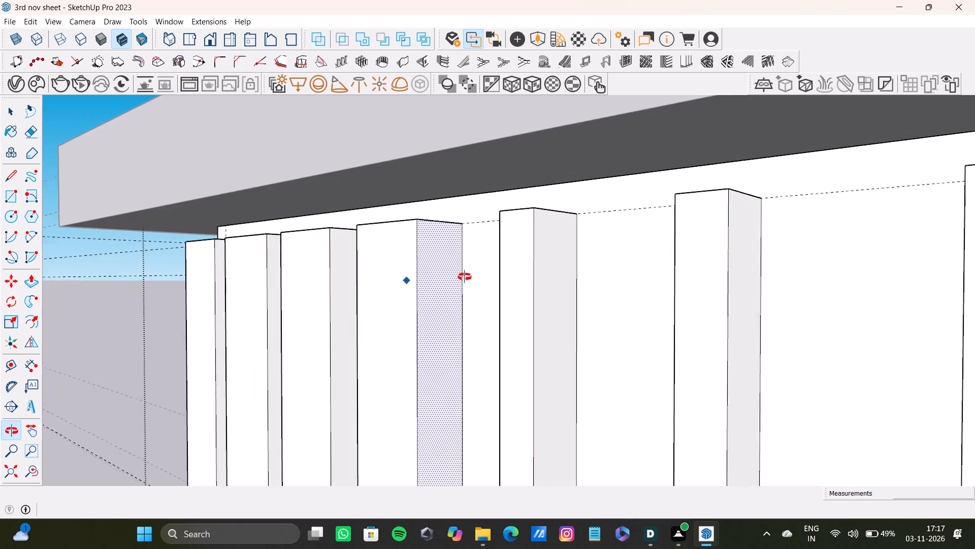
pyautogui.keyDown('shift'); pyautogui.moveTo(465, 277); pyautogui.dragTo(447, 299, button='middle'); pyautogui.keyUp('shift')
pyautogui.scroll(3, 567, 317)
pyautogui.press('space')
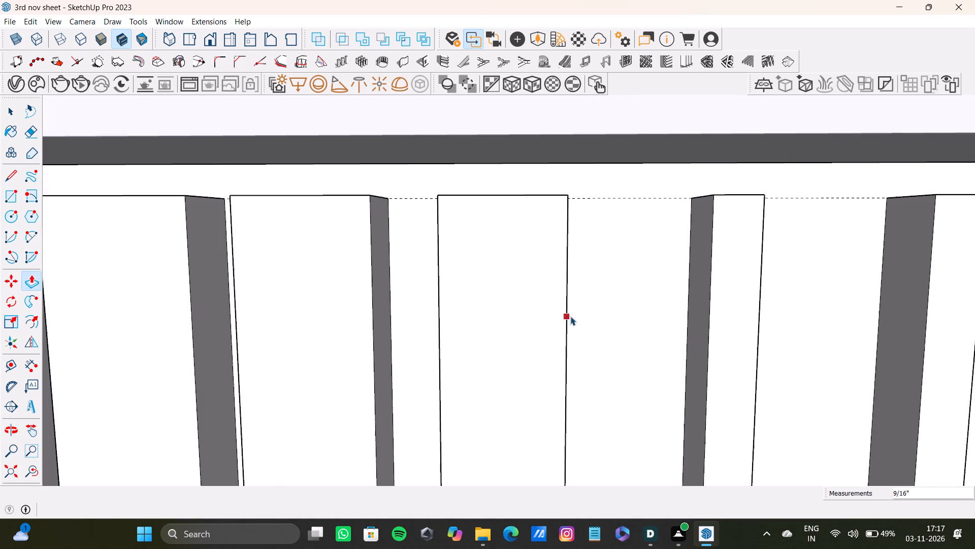
pyautogui.click(696, 338)
pyautogui.press('p')
pyautogui.moveTo(699, 347); pyautogui.dragTo(647, 357)
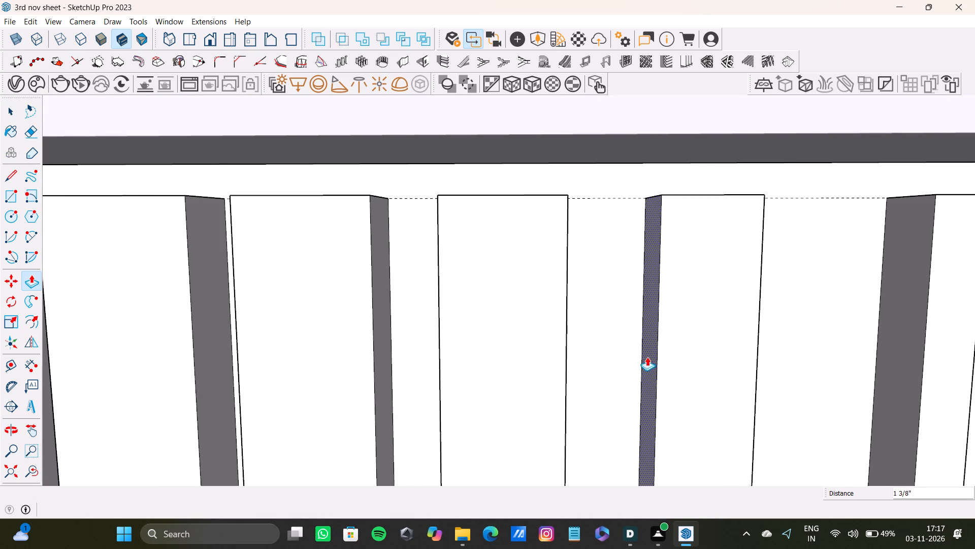
pyautogui.moveTo(647, 357); pyautogui.dragTo(639, 354)
# Push/Pull the fifth strip's other side face outward by about 5/8", toward the sixth strip.
pyautogui.moveTo(707, 360); pyautogui.dragTo(416, 280, button='middle')
pyautogui.press('space')
pyautogui.scroll(3, 542, 278)
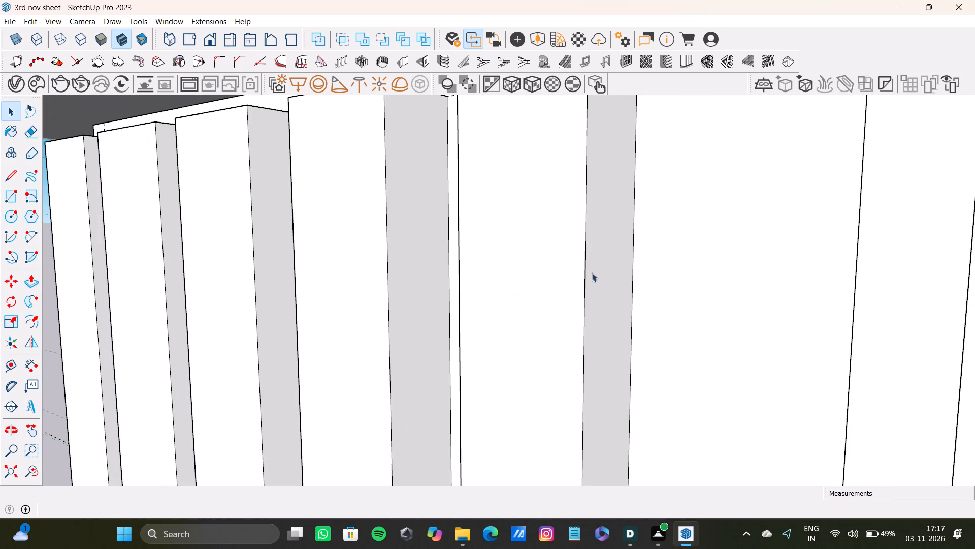
pyautogui.click(609, 274)
pyautogui.press('p')
pyautogui.moveTo(610, 274); pyautogui.dragTo(639, 286)
# Push/Pull the sixth strip's side face outward by about 1 13/16", toward the fifth strip.
pyautogui.scroll(-13, 639, 286)
pyautogui.keyDown('shift'); pyautogui.scroll(1, 640, 281); pyautogui.keyUp('shift')
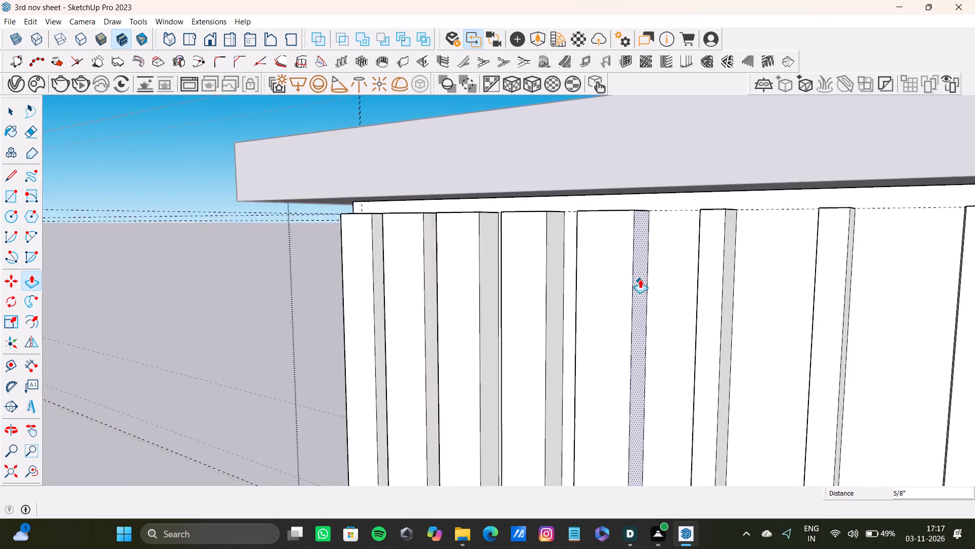
pyautogui.keyDown('shift'); pyautogui.moveTo(640, 279); pyautogui.dragTo(542, 251, button='middle'); pyautogui.keyUp('shift')
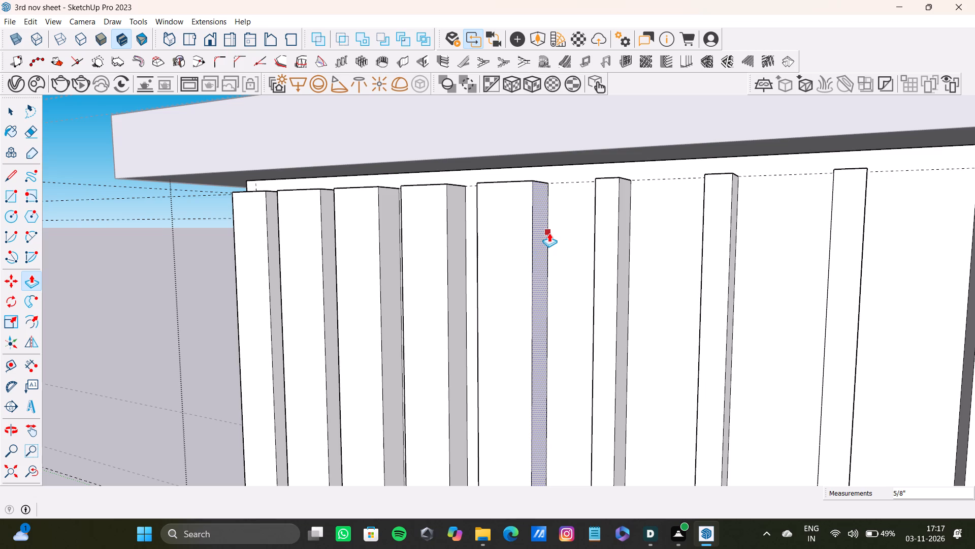
pyautogui.scroll(-16, 554, 257)
pyautogui.moveTo(552, 264); pyautogui.dragTo(651, 266, button='middle')
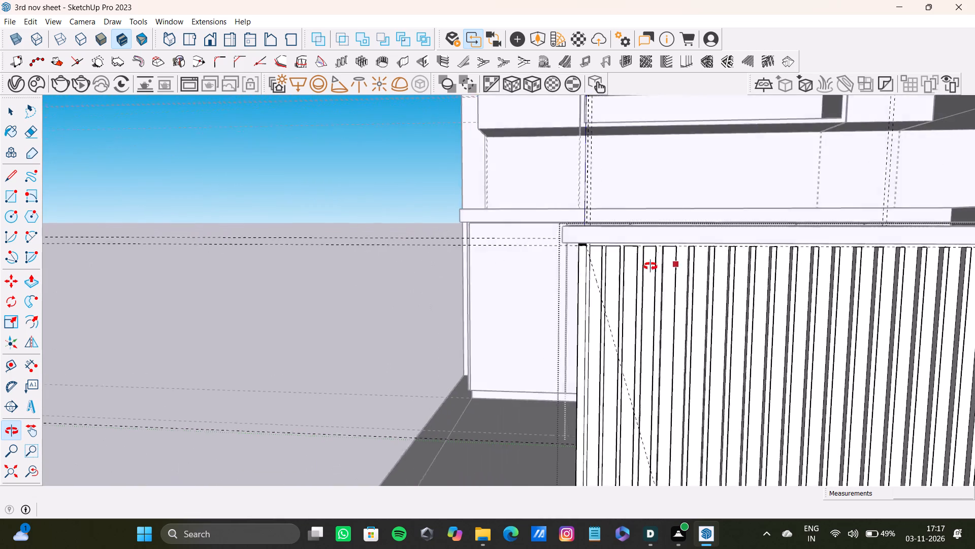
pyautogui.moveTo(651, 266); pyautogui.dragTo(556, 272, button='middle')
pyautogui.scroll(9, 560, 270)
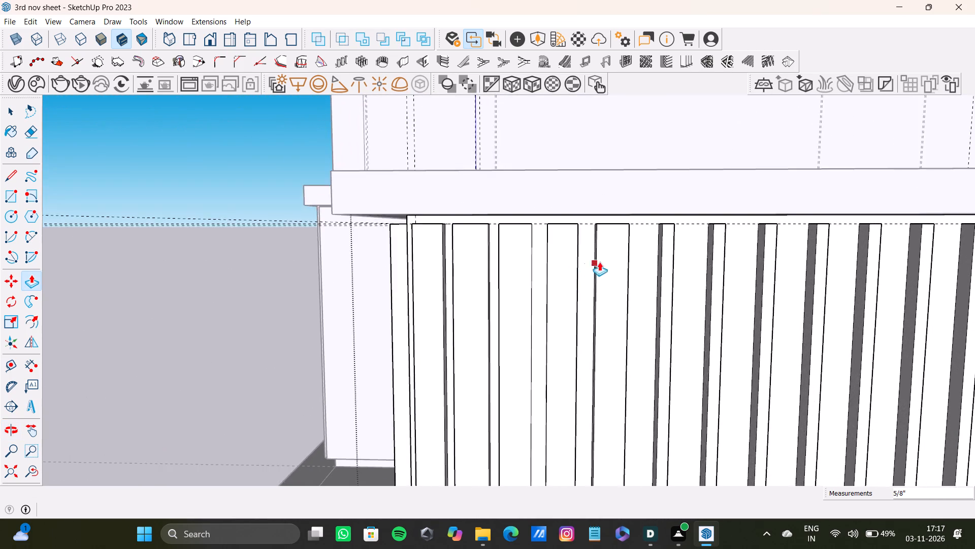
pyautogui.keyDown('shift'); pyautogui.middleClick(600, 259); pyautogui.keyUp('shift')
pyautogui.scroll(7, 543, 260)
pyautogui.press('space')
pyautogui.click(549, 250)
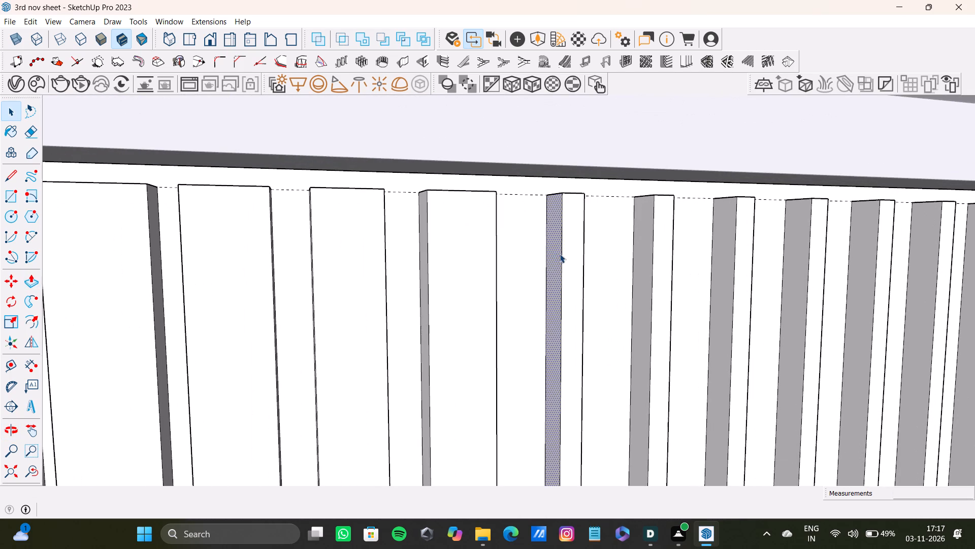
pyautogui.press('p')
pyautogui.moveTo(558, 256); pyautogui.dragTo(527, 266)
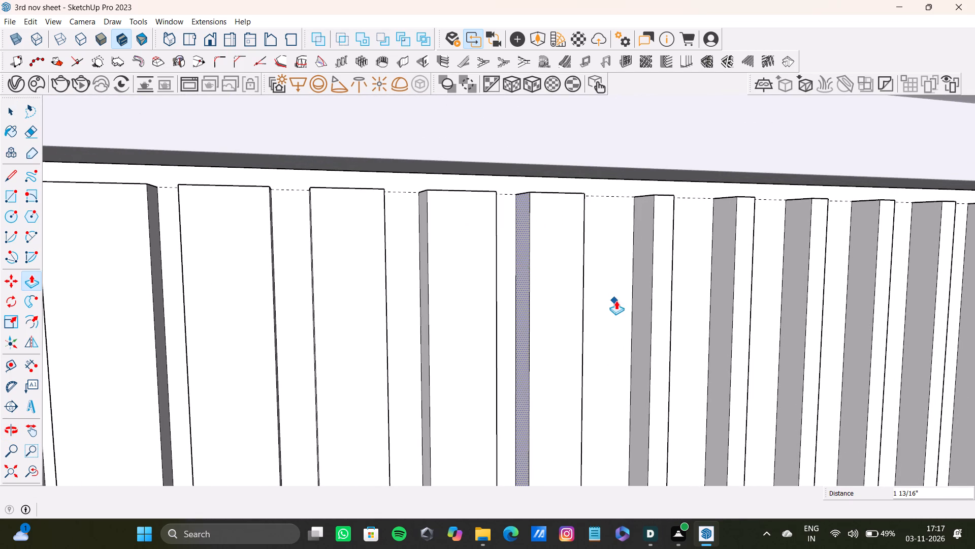
# Push/Pull the sixth strip's other side face outward by slightly more than 7/16", toward the seventh strip.
pyautogui.moveTo(616, 300); pyautogui.dragTo(415, 303, button='middle')
pyautogui.scroll(3, 550, 268)
pyautogui.press('space')
pyautogui.click(557, 266)
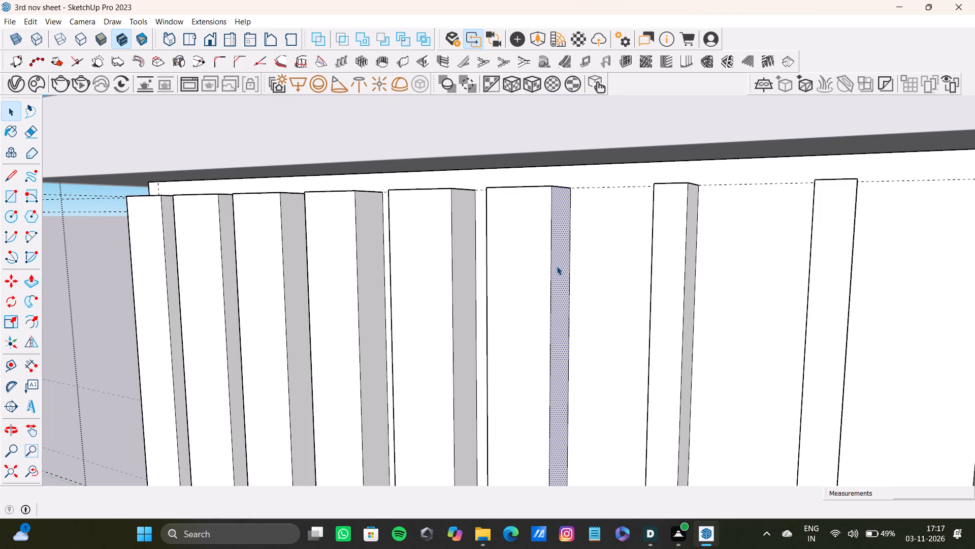
pyautogui.press('o')
pyautogui.moveTo(557, 266); pyautogui.dragTo(567, 267)
pyautogui.press('p')
pyautogui.moveTo(561, 272); pyautogui.dragTo(570, 276)
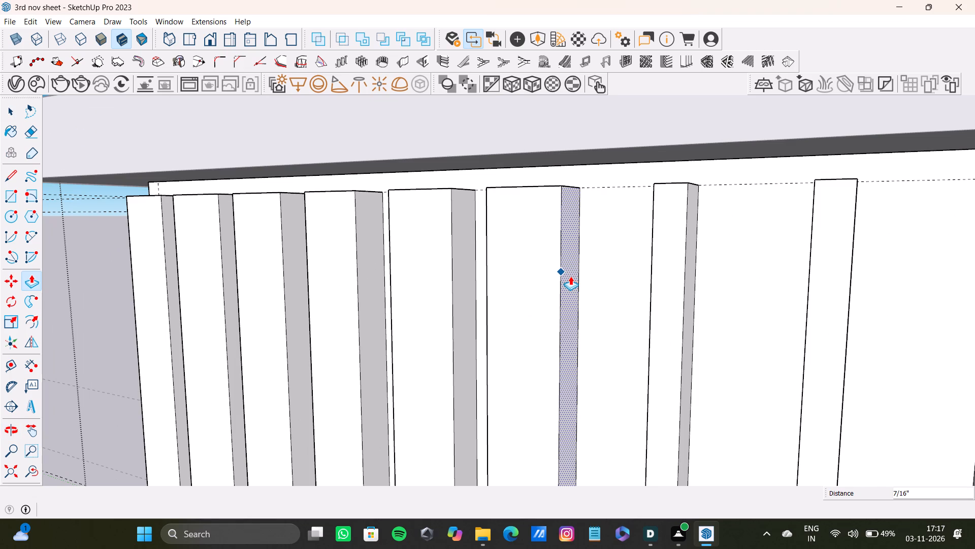
pyautogui.moveTo(570, 276); pyautogui.dragTo(576, 279)
# Push/Pull the seventh strip's side face outward by about 1 3/4", toward the sixth strip.
pyautogui.scroll(-8, 576, 280)
pyautogui.moveTo(579, 276); pyautogui.dragTo(567, 272, button='middle')
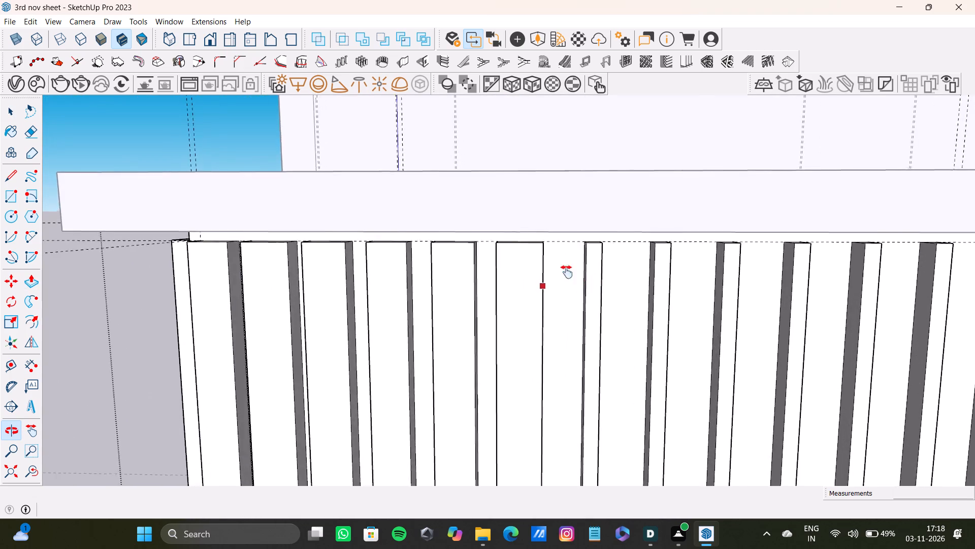
pyautogui.moveTo(567, 272); pyautogui.dragTo(574, 243, button='middle')
pyautogui.scroll(6, 545, 260)
pyautogui.moveTo(540, 261); pyautogui.dragTo(613, 252, button='middle')
pyautogui.press('space')
pyautogui.scroll(3, 519, 271)
pyautogui.click(502, 272)
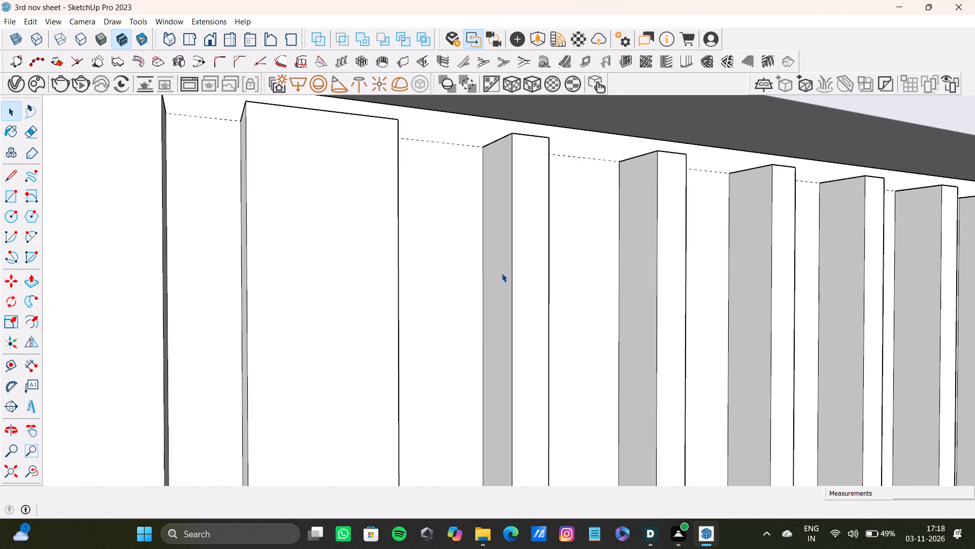
pyautogui.press('p')
pyautogui.moveTo(501, 274); pyautogui.dragTo(448, 276)
# Push/Pull the seventh strip's other side face outward by about 3/4", toward the eighth strip.
pyautogui.scroll(1, 514, 276)
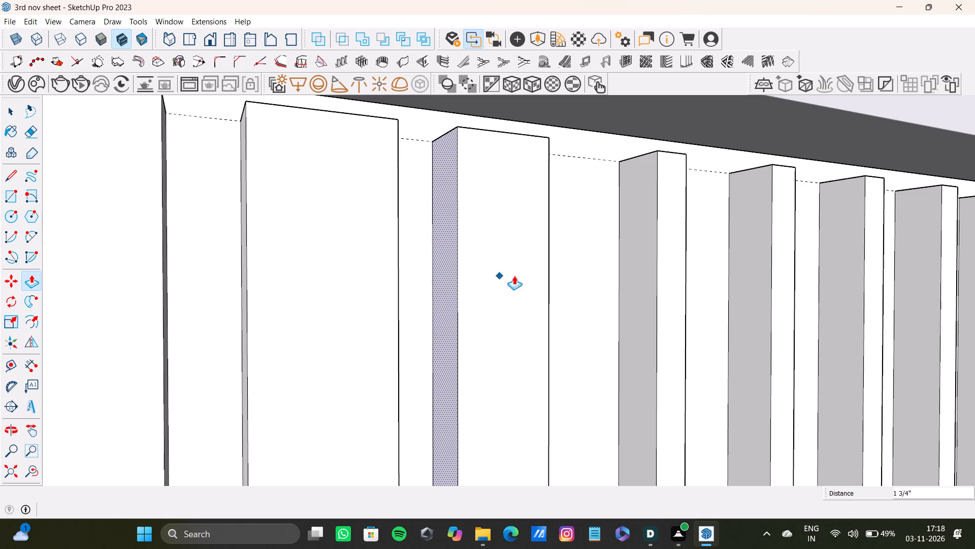
pyautogui.moveTo(514, 276); pyautogui.dragTo(331, 288, button='middle')
pyautogui.scroll(-5, 488, 266)
pyautogui.keyDown('shift'); pyautogui.moveTo(487, 272); pyautogui.dragTo(429, 293, button='middle'); pyautogui.keyUp('shift')
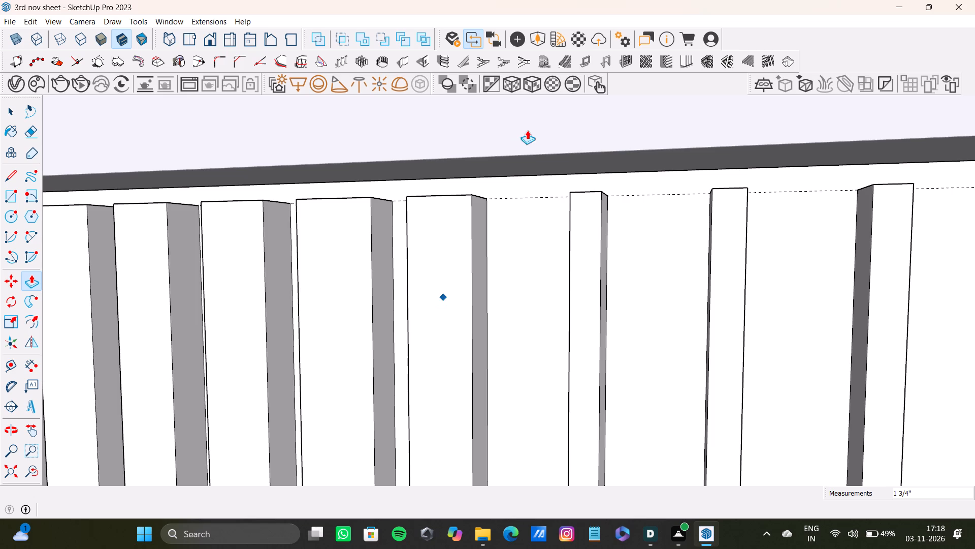
pyautogui.scroll(4, 478, 329)
pyautogui.scroll(-5, 486, 325)
pyautogui.scroll(8, 486, 324)
pyautogui.press('space')
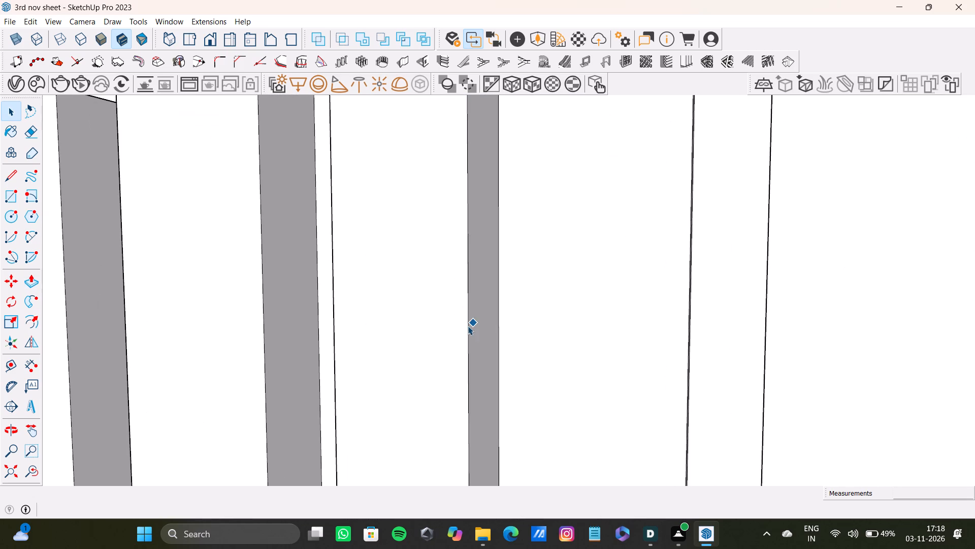
pyautogui.click(468, 326)
pyautogui.click(476, 330)
pyautogui.press('p')
pyautogui.moveTo(491, 328); pyautogui.dragTo(523, 326)
# Push/Pull the eighth strip's side face outward by about 1 9/16", toward the seventh strip.
pyautogui.scroll(-2, 521, 322)
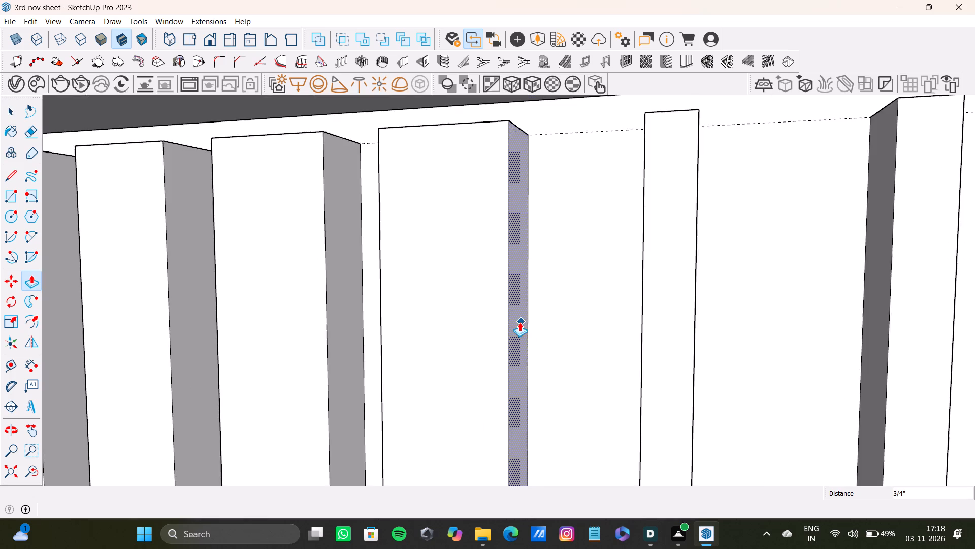
pyautogui.scroll(-8, 519, 322)
pyautogui.keyDown('shift'); pyautogui.moveTo(516, 322); pyautogui.dragTo(669, 301, button='middle'); pyautogui.keyUp('shift')
pyautogui.press('space')
pyautogui.scroll(2, 526, 294)
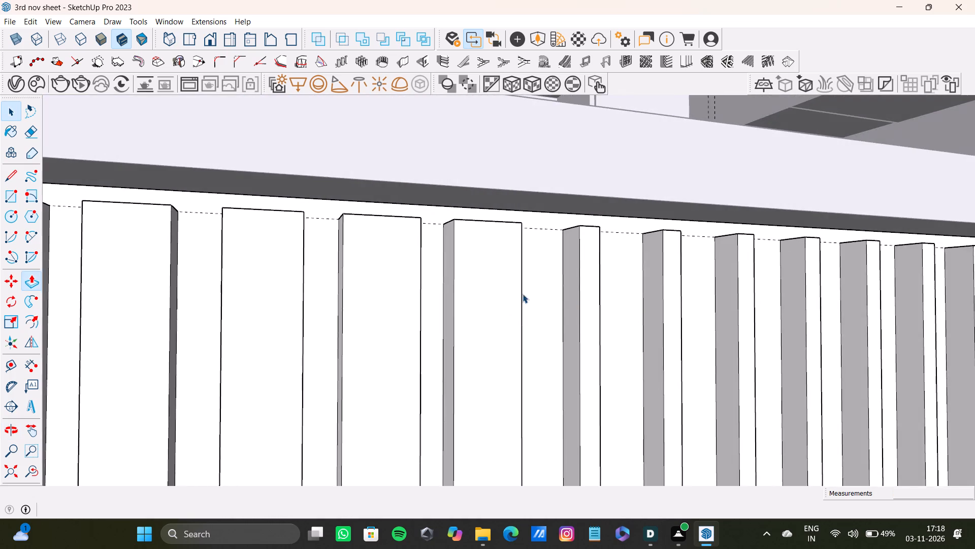
pyautogui.scroll(4, 523, 294)
pyautogui.click(594, 288)
pyautogui.press('p')
pyautogui.moveTo(601, 286); pyautogui.dragTo(554, 280)
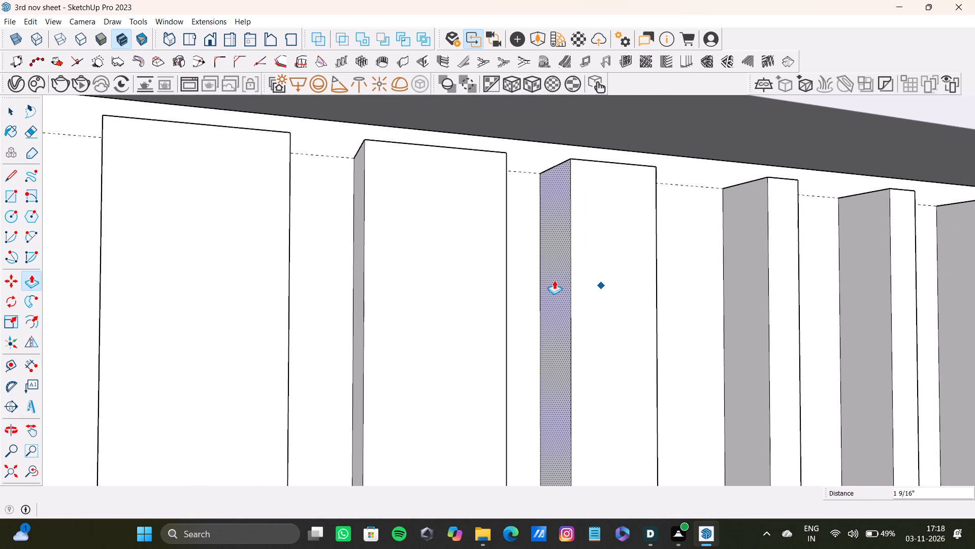
pyautogui.moveTo(554, 280); pyautogui.dragTo(552, 280)
# Push/Pull the eighth strip's other side face outward, toward the ninth strip.
pyautogui.moveTo(599, 279); pyautogui.dragTo(463, 298, button='middle')
pyautogui.scroll(-4, 517, 276)
pyautogui.keyDown('shift'); pyautogui.moveTo(535, 285); pyautogui.dragTo(405, 292, button='middle'); pyautogui.keyUp('shift')
pyautogui.press('space')
pyautogui.scroll(4, 499, 265)
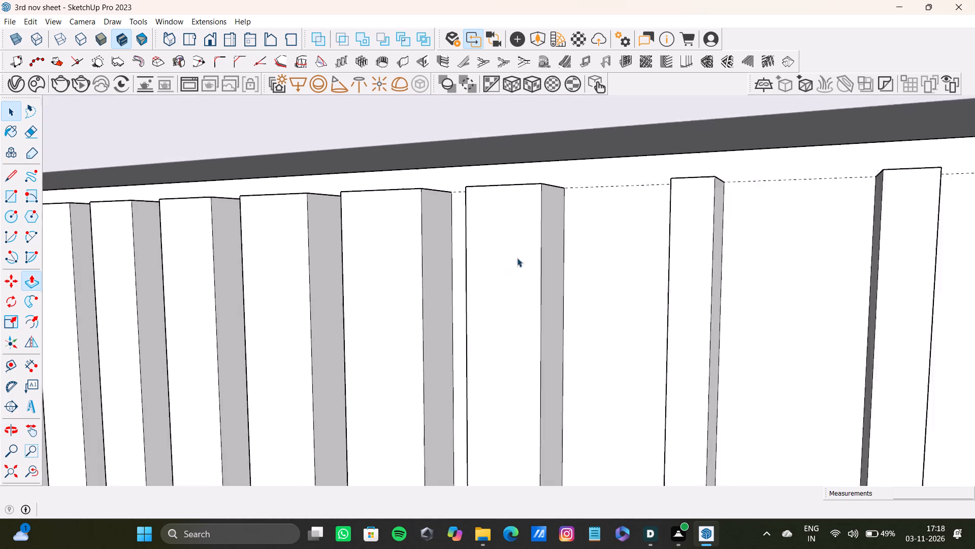
pyautogui.click(560, 280)
pyautogui.press('p')
pyautogui.moveTo(559, 280); pyautogui.dragTo(592, 289)
# Push/Pull the ninth strip's side face outward by about 1 3/16", toward the eighth strip.
pyautogui.scroll(-5, 594, 287)
pyautogui.keyDown('shift'); pyautogui.moveTo(594, 287); pyautogui.dragTo(512, 281, button='middle'); pyautogui.keyUp('shift')
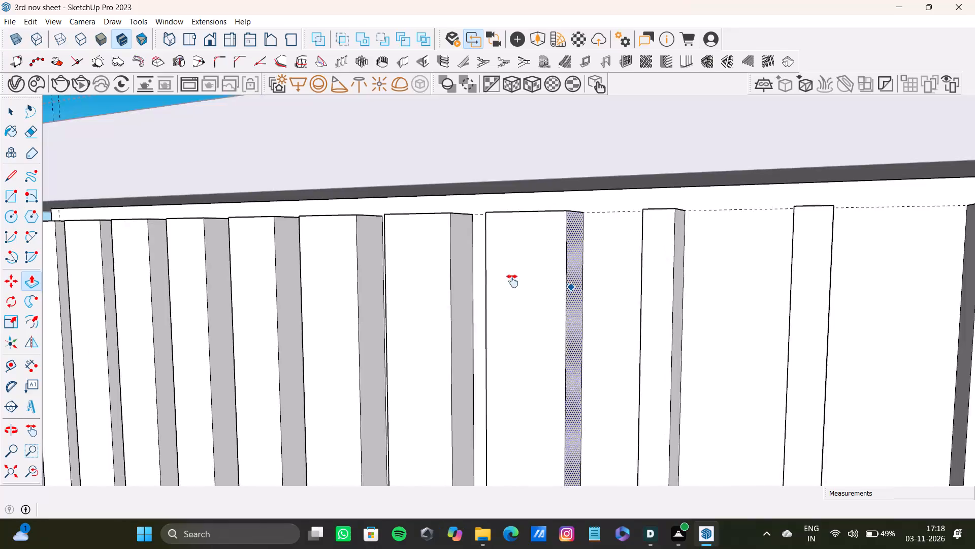
pyautogui.keyDown('shift'); pyautogui.moveTo(512, 281); pyautogui.dragTo(665, 291, button='middle'); pyautogui.keyUp('shift')
pyautogui.scroll(4, 614, 300)
pyautogui.press('space')
pyautogui.click(608, 296)
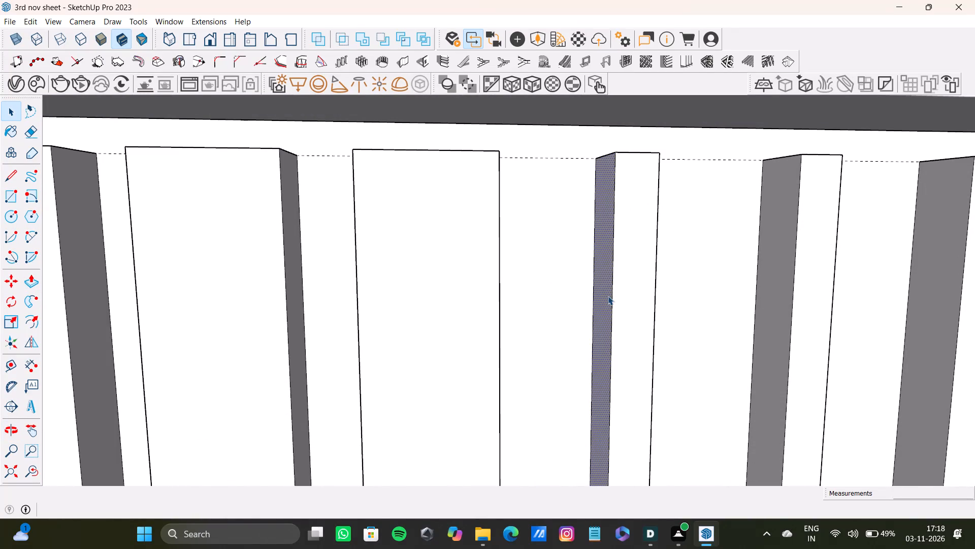
pyautogui.press('p')
pyautogui.moveTo(608, 295); pyautogui.dragTo(569, 297)
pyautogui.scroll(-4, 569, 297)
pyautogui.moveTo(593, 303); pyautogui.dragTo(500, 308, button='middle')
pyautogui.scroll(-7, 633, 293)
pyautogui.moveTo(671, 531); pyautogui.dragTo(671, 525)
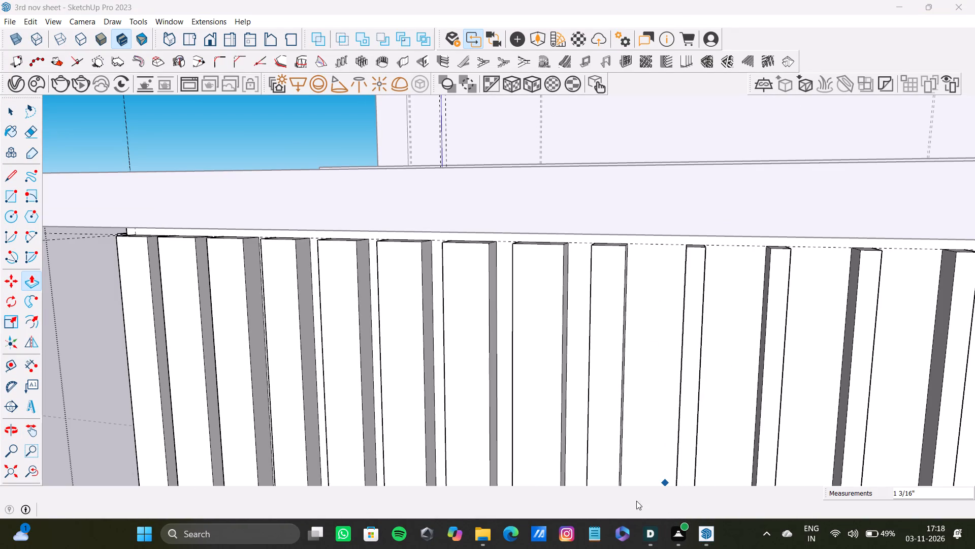
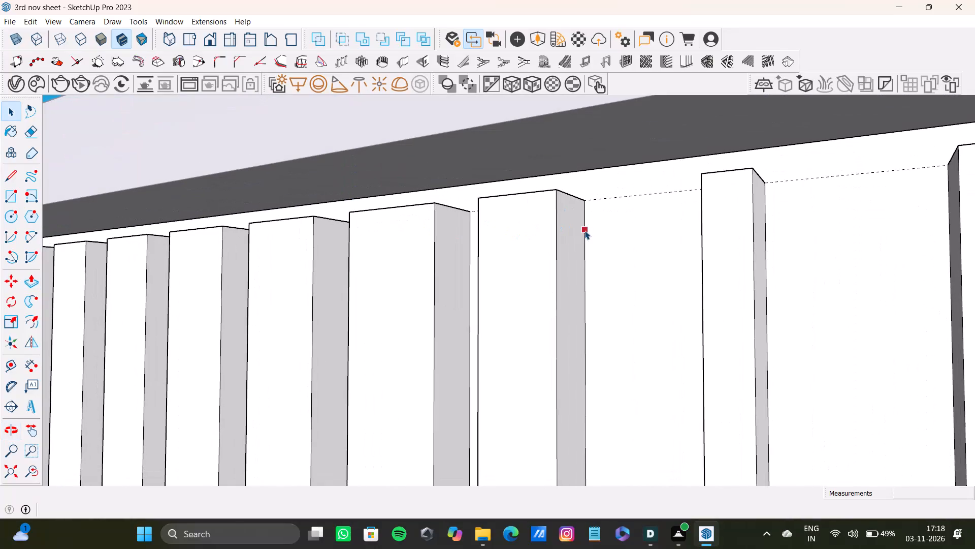
# Push/Pull the ninth strip's other side face outward, toward the tenth strip.
pyautogui.click(568, 244)
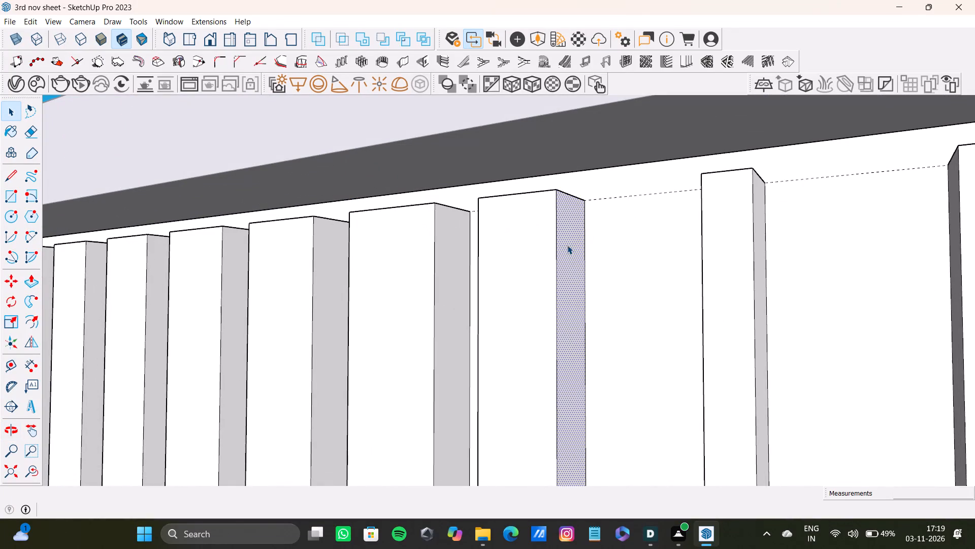
pyautogui.press('p')
pyautogui.moveTo(589, 244); pyautogui.dragTo(610, 247)
# Push/Pull the tenth strip's side face outward by about 1 1/4", plus a further 3/16", toward the ninth strip.
pyautogui.scroll(-7, 606, 251)
pyautogui.keyDown('shift'); pyautogui.moveTo(605, 268); pyautogui.dragTo(575, 274, button='middle'); pyautogui.keyUp('shift')
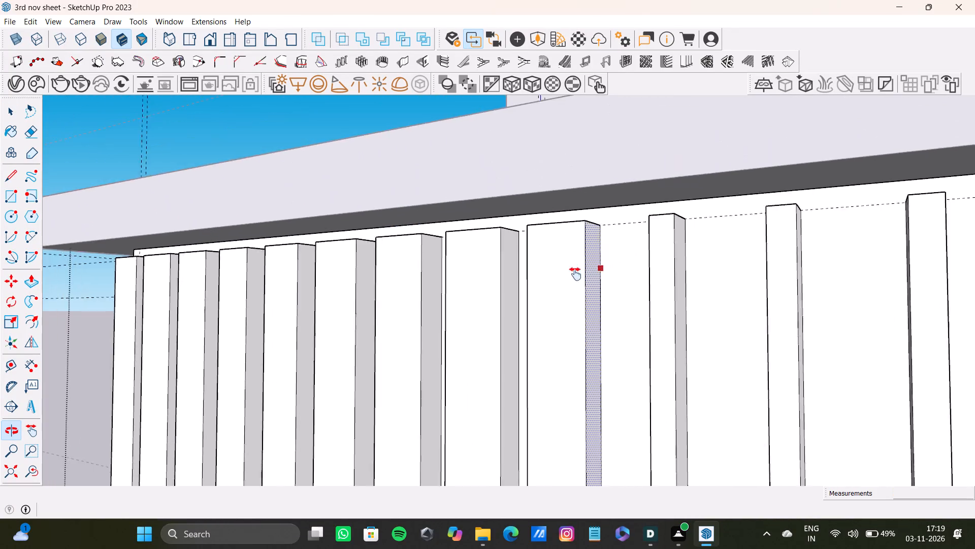
pyautogui.keyDown('shift'); pyautogui.moveTo(575, 274); pyautogui.dragTo(665, 307, button='middle'); pyautogui.keyUp('shift')
pyautogui.scroll(4, 611, 303)
pyautogui.press('space')
pyautogui.moveTo(583, 302); pyautogui.dragTo(656, 310, button='middle')
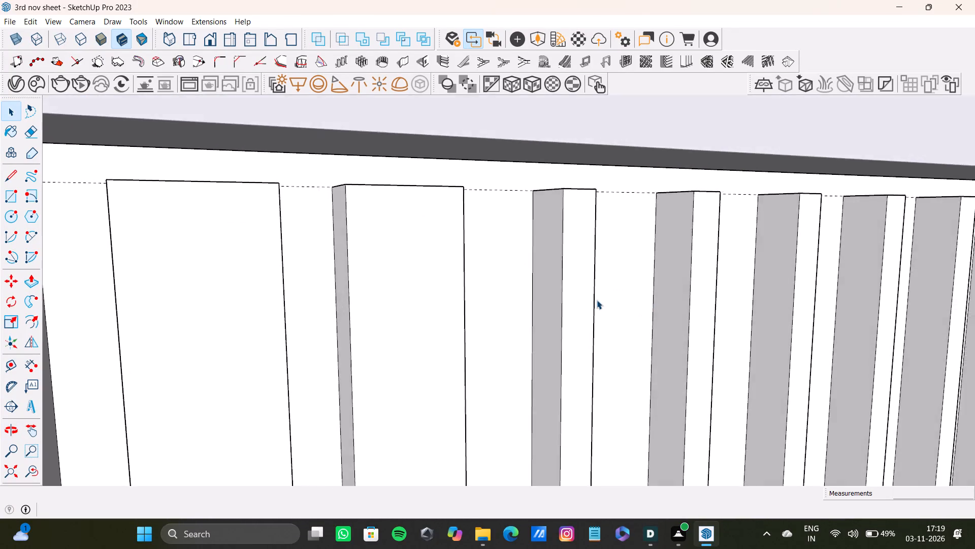
pyautogui.scroll(4, 580, 300)
pyautogui.press('space')
pyautogui.click(538, 297)
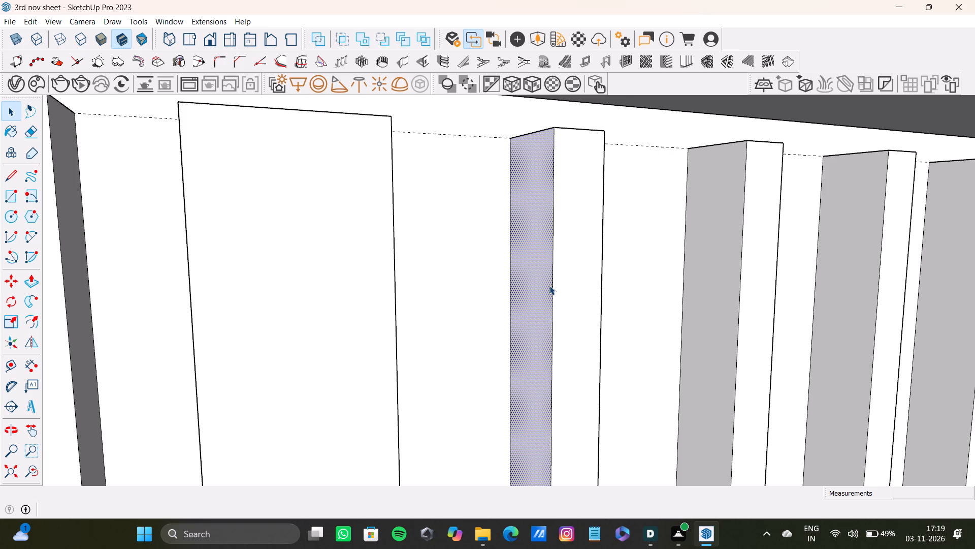
pyautogui.press('p')
pyautogui.moveTo(541, 269); pyautogui.dragTo(489, 258)
pyautogui.scroll(-5, 546, 259)
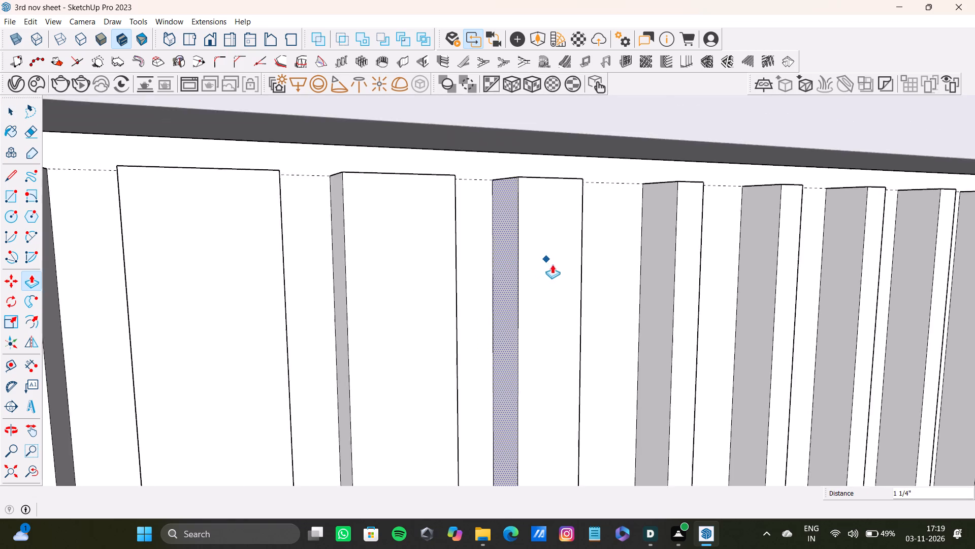
pyautogui.moveTo(554, 264); pyautogui.dragTo(430, 247, button='middle')
pyautogui.scroll(-4, 486, 251)
pyautogui.moveTo(495, 266); pyautogui.dragTo(601, 283, button='middle')
pyautogui.scroll(4, 478, 276)
pyautogui.moveTo(529, 281); pyautogui.dragTo(521, 283)
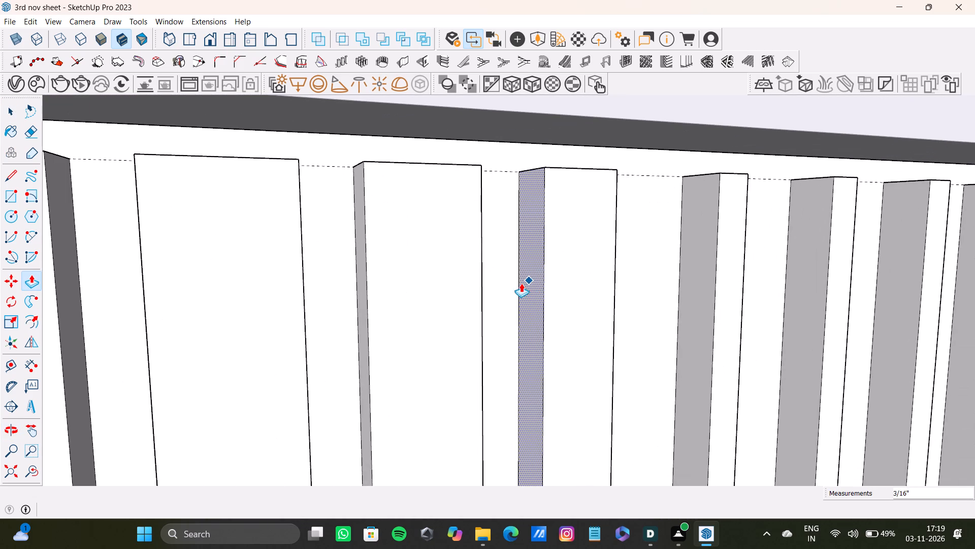
pyautogui.moveTo(521, 283); pyautogui.dragTo(519, 283)
# Push/Pull the tenth strip's other side face outward by about 1/2", toward the eleventh strip.
pyautogui.scroll(-8, 524, 280)
pyautogui.moveTo(527, 281); pyautogui.dragTo(389, 262, button='middle')
pyautogui.scroll(-3, 521, 277)
pyautogui.moveTo(528, 283); pyautogui.dragTo(453, 288, button='middle')
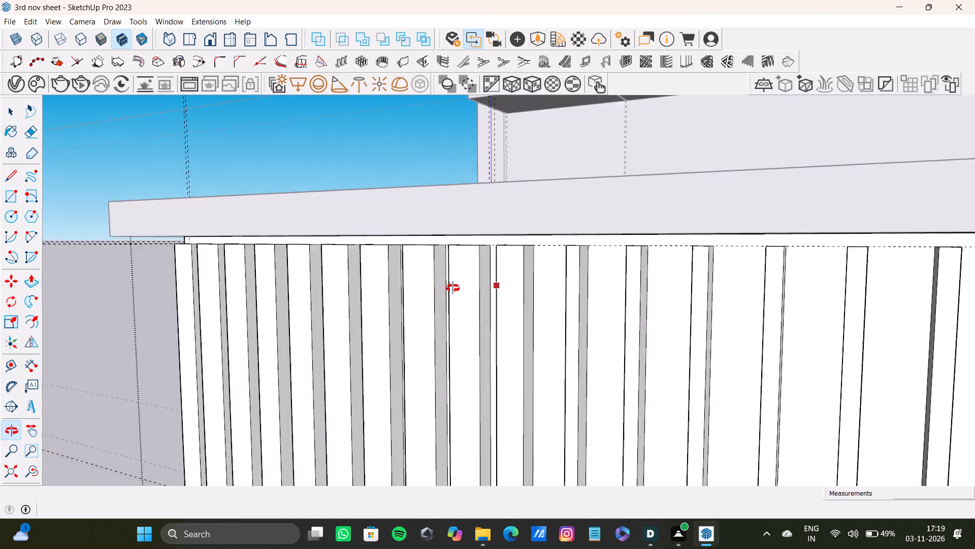
pyautogui.moveTo(453, 288); pyautogui.dragTo(459, 284, button='middle')
pyautogui.scroll(8, 575, 272)
pyautogui.press('space')
pyautogui.click(502, 290)
pyautogui.press('p')
pyautogui.moveTo(503, 289); pyautogui.dragTo(514, 292)
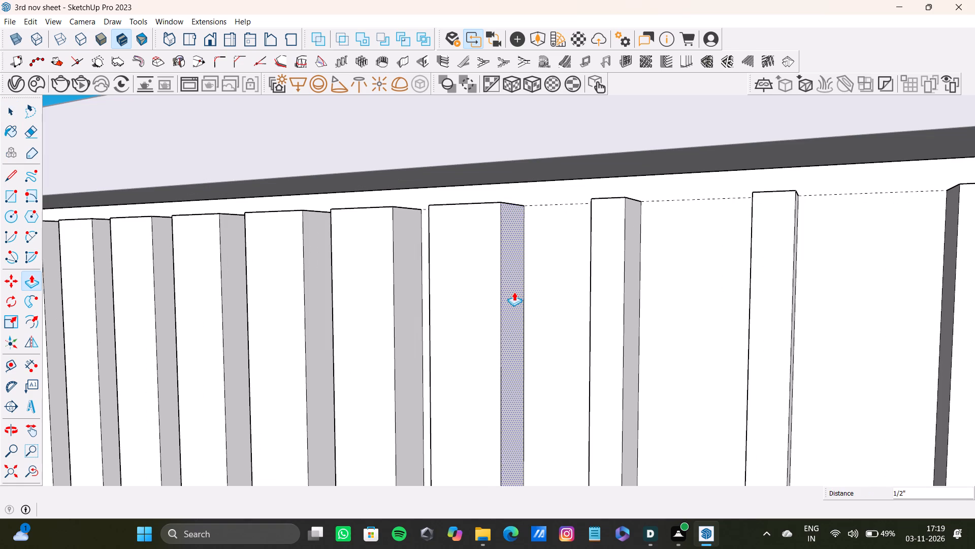
pyautogui.moveTo(514, 292); pyautogui.dragTo(515, 292)
# Push/Pull the eleventh strip's side face outward by about 1 3/8", toward the tenth strip.
pyautogui.scroll(-4, 523, 289)
pyautogui.moveTo(525, 300); pyautogui.dragTo(634, 308, button='middle')
pyautogui.scroll(4, 582, 303)
pyautogui.moveTo(573, 297); pyautogui.dragTo(623, 295, button='middle')
pyautogui.press('space')
pyautogui.scroll(4, 608, 290)
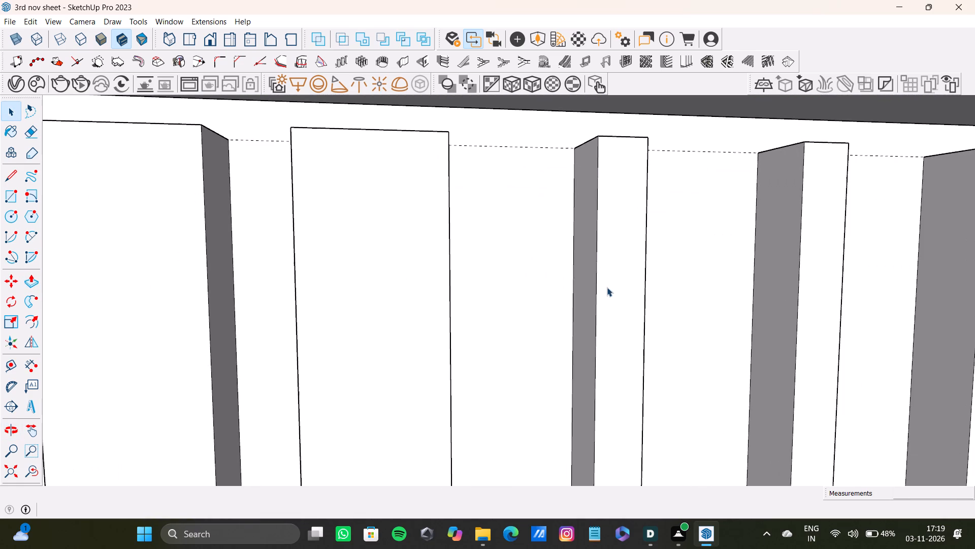
pyautogui.click(579, 282)
pyautogui.press('p')
pyautogui.moveTo(596, 288); pyautogui.dragTo(541, 267)
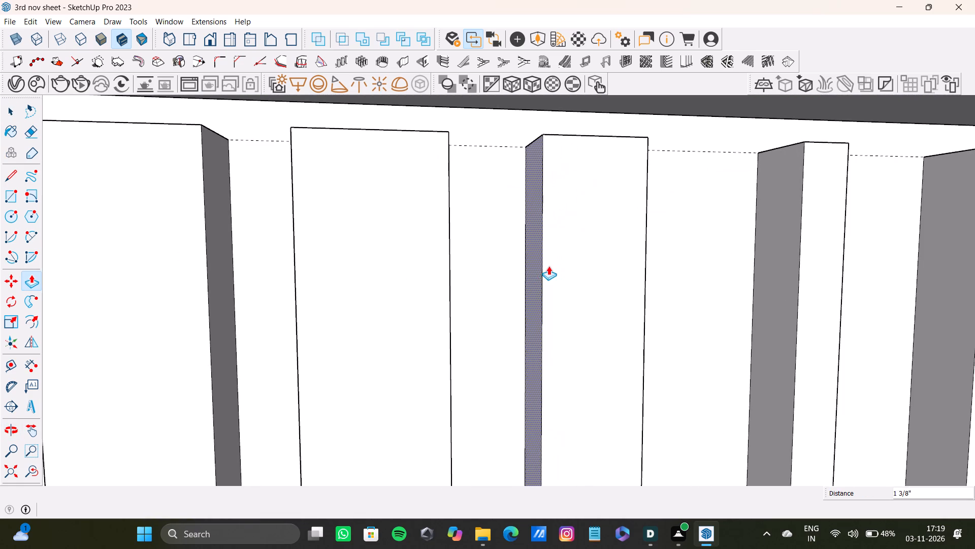
# Push/Pull the eleventh strip's other side face outward, toward the twelfth strip.
pyautogui.scroll(-4, 550, 266)
pyautogui.moveTo(555, 278); pyautogui.dragTo(436, 218, button='middle')
pyautogui.scroll(-4, 462, 216)
pyautogui.moveTo(484, 254); pyautogui.dragTo(416, 290, button='middle')
pyautogui.scroll(-1, 416, 292)
pyautogui.scroll(4, 536, 273)
pyautogui.press('space')
pyautogui.click(556, 270)
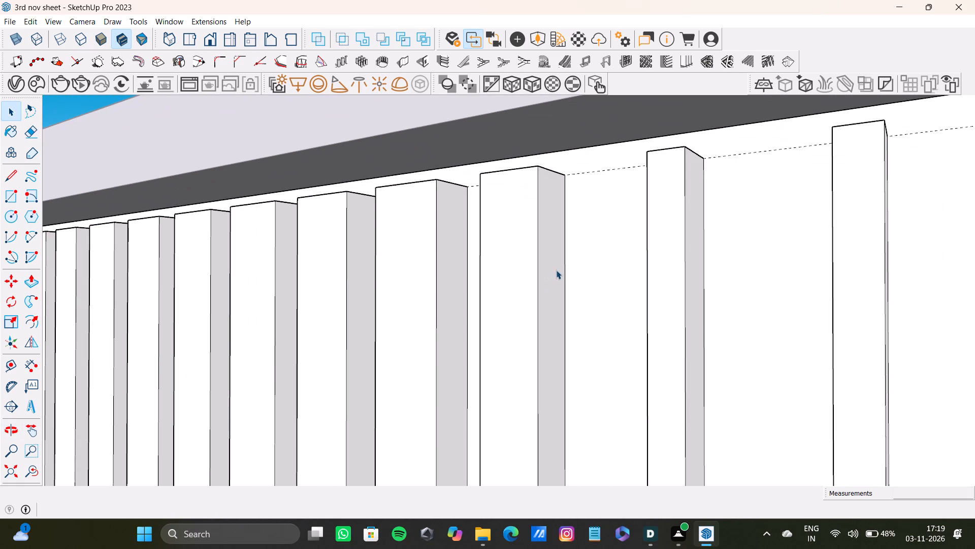
pyautogui.press('p')
pyautogui.moveTo(555, 270); pyautogui.dragTo(570, 271)
# Push/Pull the twelfth strip's side face outward, toward the eleventh strip.
pyautogui.scroll(-8, 571, 270)
pyautogui.keyDown('shift'); pyautogui.moveTo(567, 271); pyautogui.dragTo(495, 265, button='middle'); pyautogui.keyUp('shift')
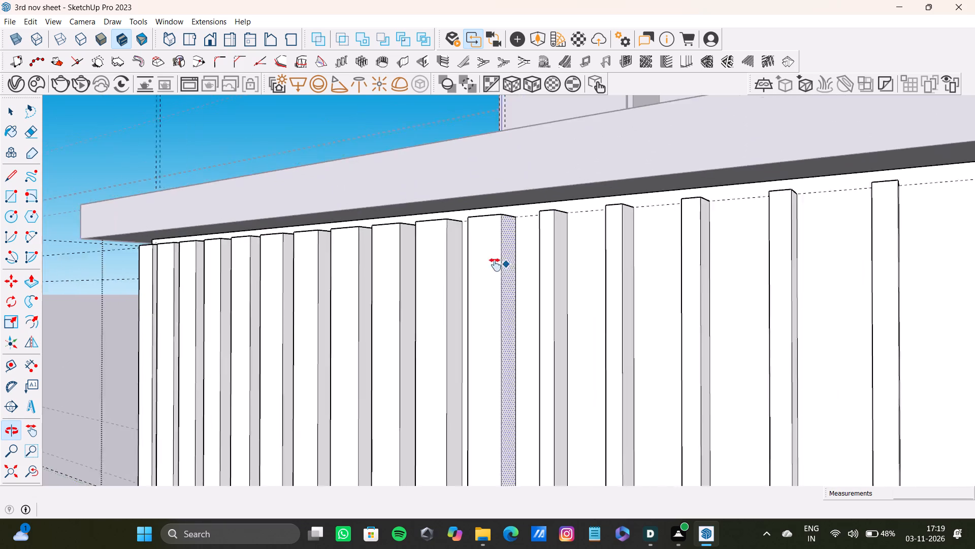
pyautogui.keyDown('shift'); pyautogui.moveTo(495, 265); pyautogui.dragTo(613, 272, button='middle'); pyautogui.keyUp('shift')
pyautogui.press('space')
pyautogui.scroll(6, 564, 280)
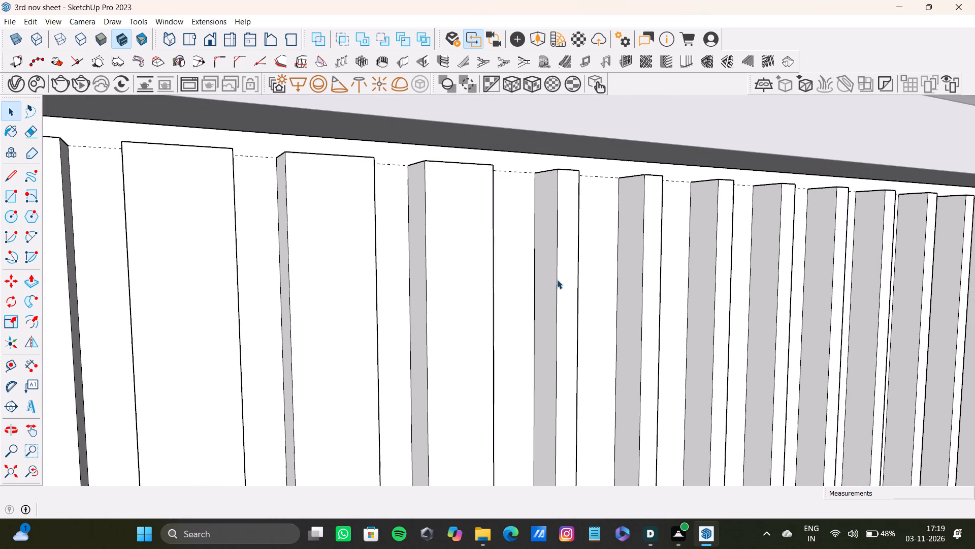
pyautogui.click(547, 281)
pyautogui.press('p')
pyautogui.moveTo(547, 281); pyautogui.dragTo(522, 269)
# Push/Pull the twelfth strip's other side face outward by about 5/8", toward the thirteenth strip.
pyautogui.moveTo(567, 274); pyautogui.dragTo(428, 276, button='middle')
pyautogui.moveTo(546, 265); pyautogui.dragTo(442, 276, button='middle')
pyautogui.press('space')
pyautogui.scroll(2, 550, 261)
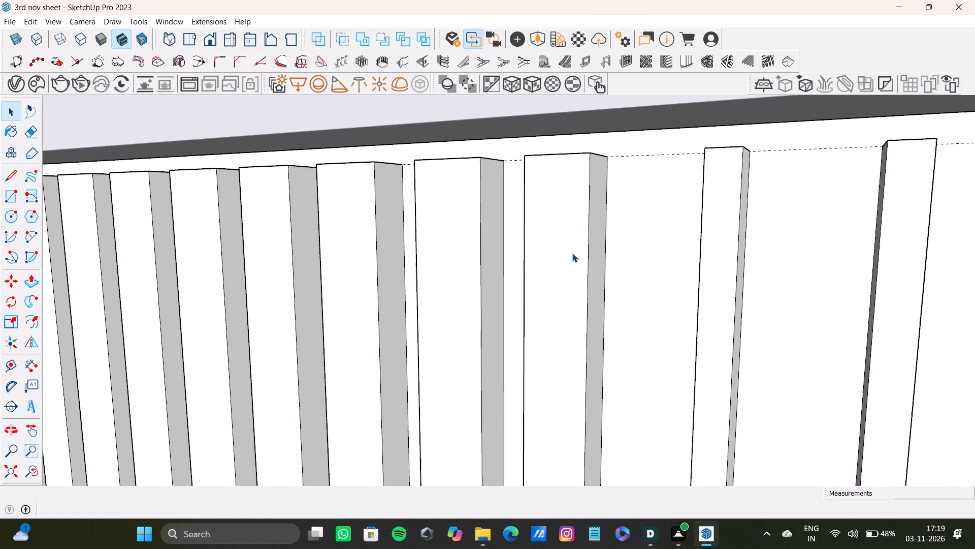
pyautogui.scroll(1, 572, 253)
pyautogui.click(603, 262)
pyautogui.press('p')
pyautogui.moveTo(603, 263); pyautogui.dragTo(619, 264)
# Push/Pull the thirteenth strip's side face outward by about 1 5/8", toward the twelfth strip.
pyautogui.scroll(-4, 619, 264)
pyautogui.moveTo(607, 280); pyautogui.dragTo(604, 284, button='middle')
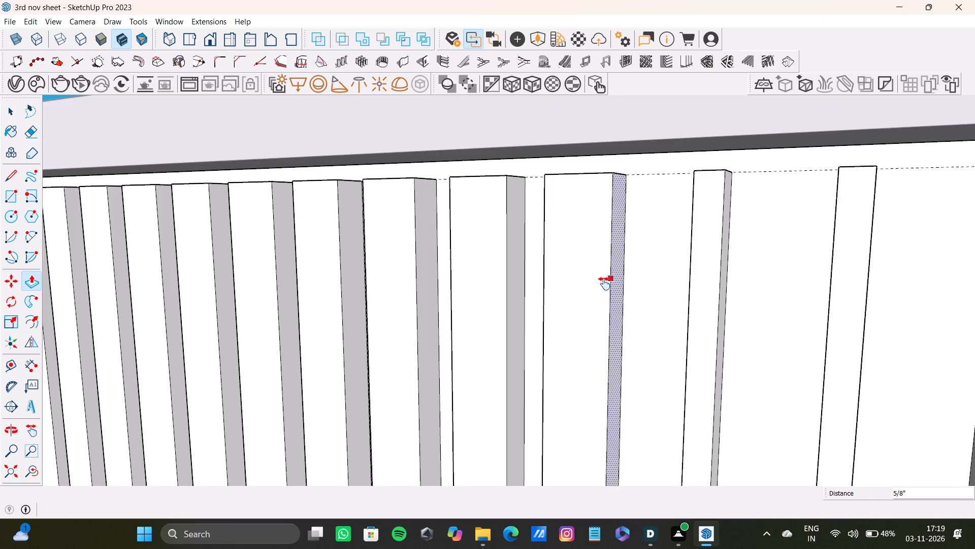
pyautogui.moveTo(604, 284); pyautogui.dragTo(696, 289, button='middle')
pyautogui.press('space')
pyautogui.scroll(4, 578, 280)
pyautogui.click(609, 295)
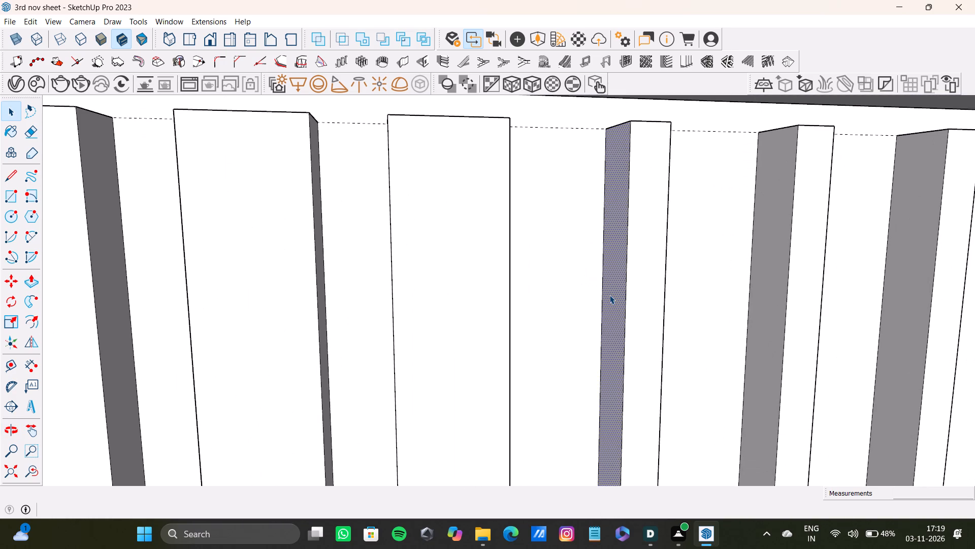
pyautogui.press('p')
pyautogui.moveTo(609, 295); pyautogui.dragTo(562, 283)
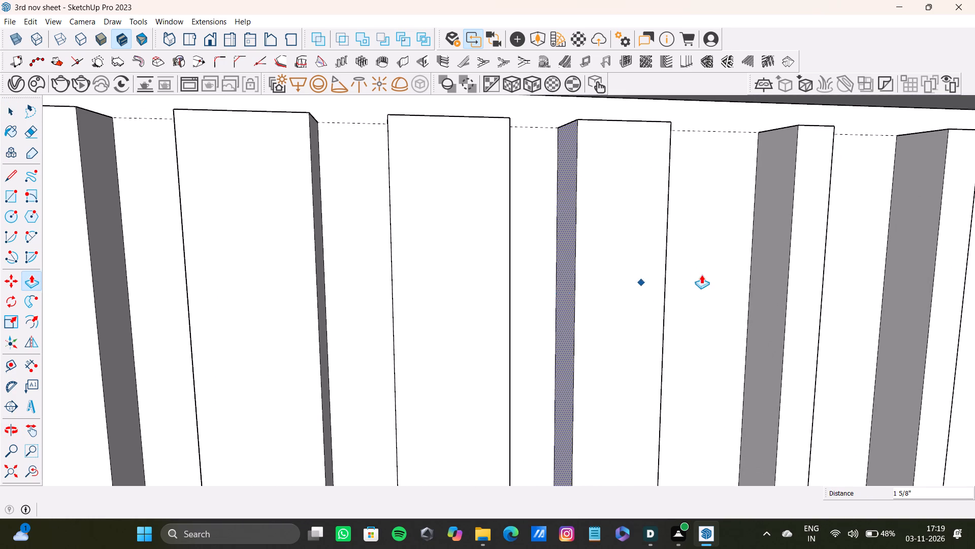
# Push/Pull the thirteenth strip's other side face outward, toward the fourteenth strip.
pyautogui.moveTo(701, 274); pyautogui.dragTo(544, 280, button='middle')
pyautogui.press('space')
pyautogui.scroll(3, 602, 265)
pyautogui.click(634, 283)
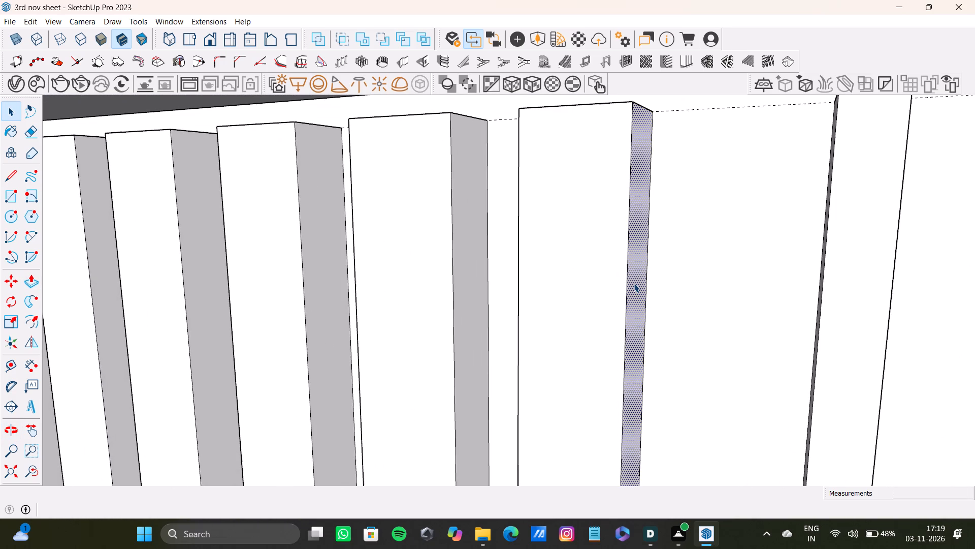
pyautogui.press('p')
pyautogui.moveTo(634, 283); pyautogui.dragTo(661, 292)
# Push/Pull the fourteenth strip's side face outward by about 1 5/16", toward the thirteenth strip.
pyautogui.scroll(-7, 655, 283)
pyautogui.keyDown('shift'); pyautogui.moveTo(645, 285); pyautogui.dragTo(545, 262, button='middle'); pyautogui.keyUp('shift')
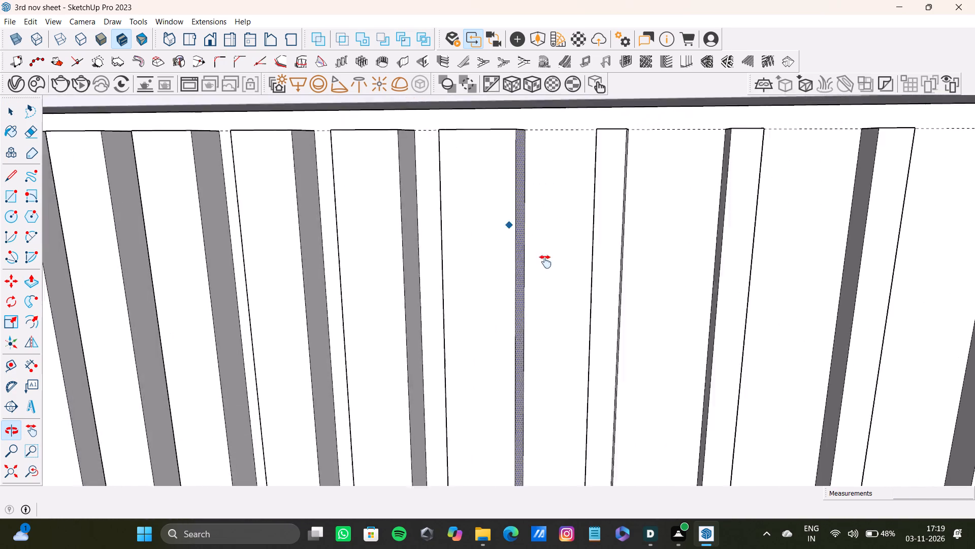
pyautogui.keyDown('shift'); pyautogui.moveTo(545, 262); pyautogui.dragTo(799, 256, button='middle'); pyautogui.keyUp('shift')
pyautogui.press('space')
pyautogui.scroll(4, 713, 251)
pyautogui.click(717, 248)
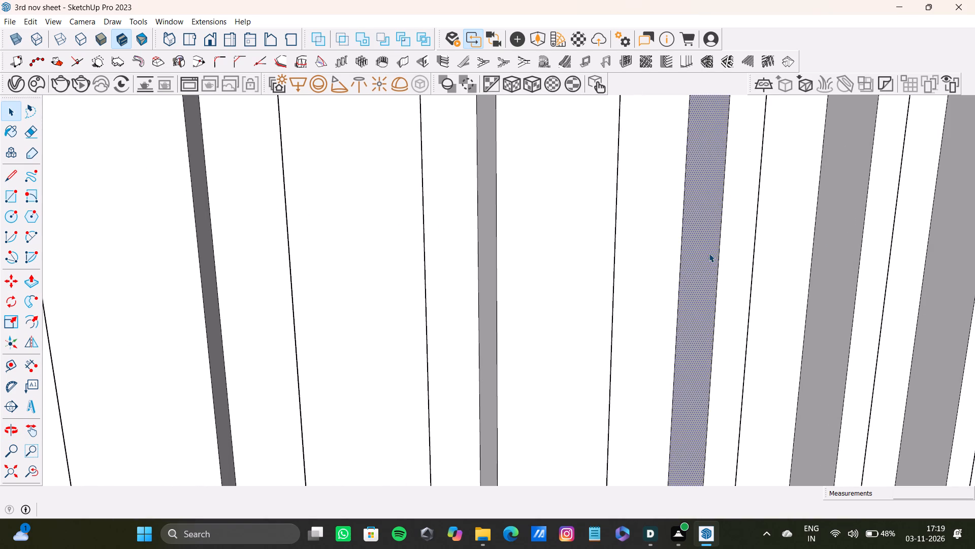
pyautogui.press('p')
pyautogui.moveTo(704, 262); pyautogui.dragTo(668, 265)
# Push/Pull the fourteenth strip's other side face outward, toward the fifteenth strip.
pyautogui.scroll(-8, 669, 262)
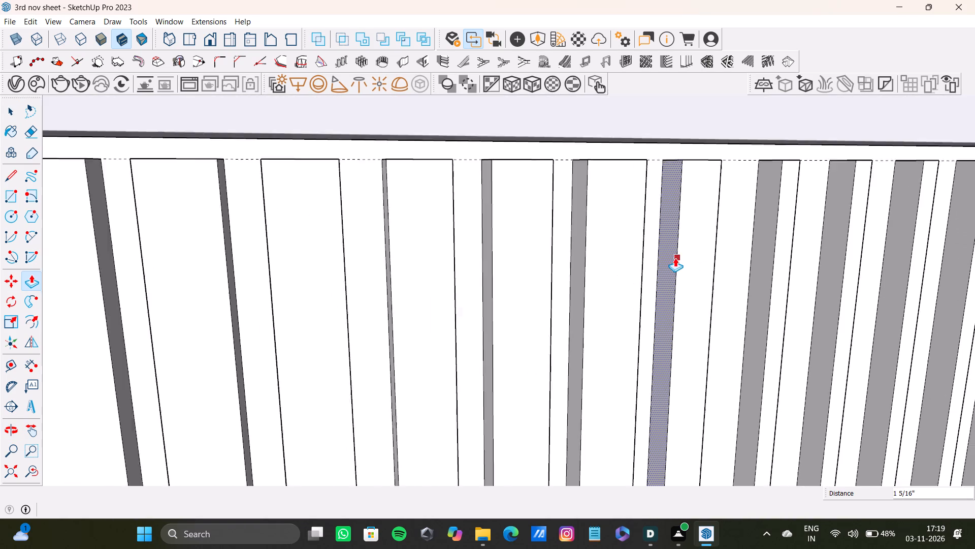
pyautogui.keyDown('shift'); pyautogui.moveTo(675, 258); pyautogui.dragTo(573, 262, button='middle'); pyautogui.keyUp('shift')
pyautogui.scroll(-4, 638, 263)
pyautogui.keyDown('shift'); pyautogui.moveTo(649, 273); pyautogui.dragTo(522, 270, button='middle'); pyautogui.keyUp('shift')
pyautogui.scroll(3, 586, 242)
pyautogui.moveTo(587, 241); pyautogui.dragTo(525, 259, button='middle')
pyautogui.scroll(9, 603, 269)
pyautogui.press('space')
pyautogui.click(591, 291)
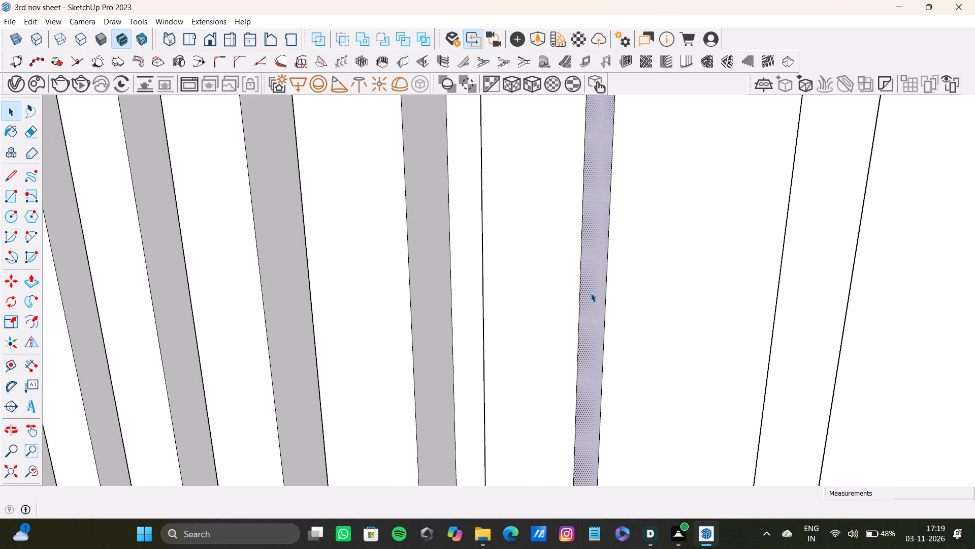
pyautogui.press('p')
pyautogui.moveTo(591, 293); pyautogui.dragTo(608, 293)
# Push/Pull the fifteenth strip's side face outward, toward the fourteenth strip.
pyautogui.scroll(-8, 609, 293)
pyautogui.keyDown('shift'); pyautogui.moveTo(613, 290); pyautogui.dragTo(519, 277, button='middle'); pyautogui.keyUp('shift')
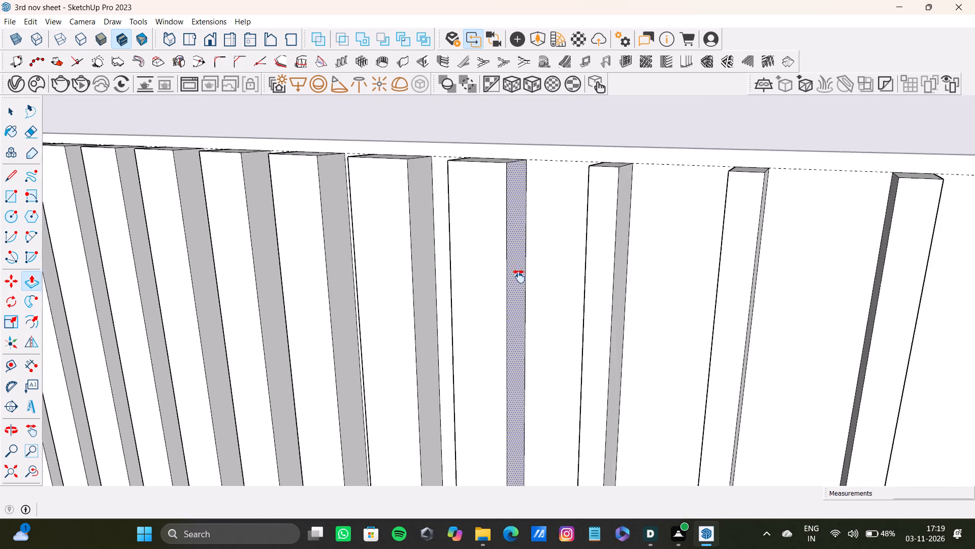
pyautogui.keyDown('shift'); pyautogui.moveTo(519, 277); pyautogui.dragTo(772, 273, button='middle'); pyautogui.keyUp('shift')
pyautogui.scroll(6, 605, 258)
pyautogui.press('space')
pyautogui.click(605, 253)
pyautogui.press('p')
pyautogui.moveTo(605, 253); pyautogui.dragTo(592, 253)
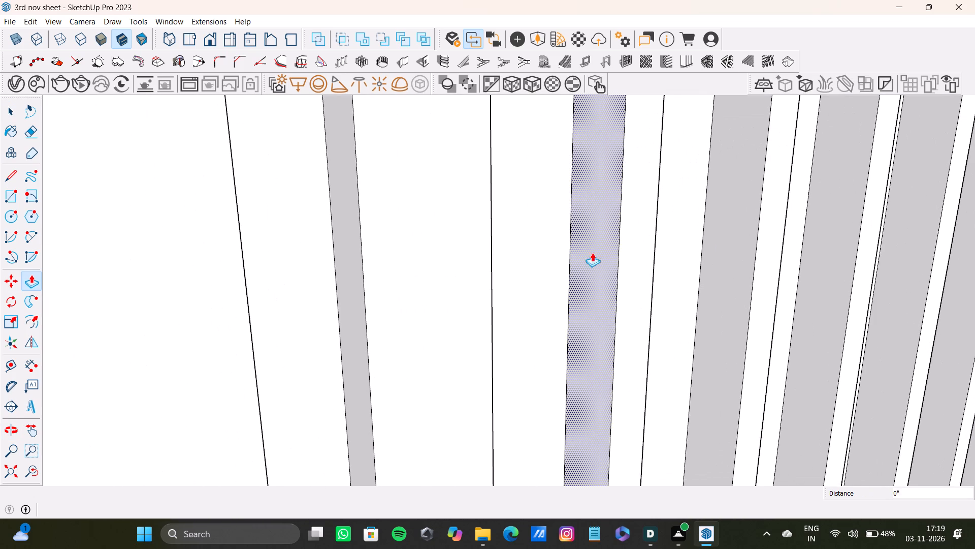
pyautogui.moveTo(592, 253); pyautogui.dragTo(558, 254)
# Push/Pull the fifteenth strip's other side face outward by about 1", toward the sixteenth strip.
pyautogui.scroll(-4, 575, 259)
pyautogui.moveTo(583, 271); pyautogui.dragTo(476, 264, button='middle')
pyautogui.scroll(-8, 577, 252)
pyautogui.moveTo(583, 270); pyautogui.dragTo(507, 262, button='middle')
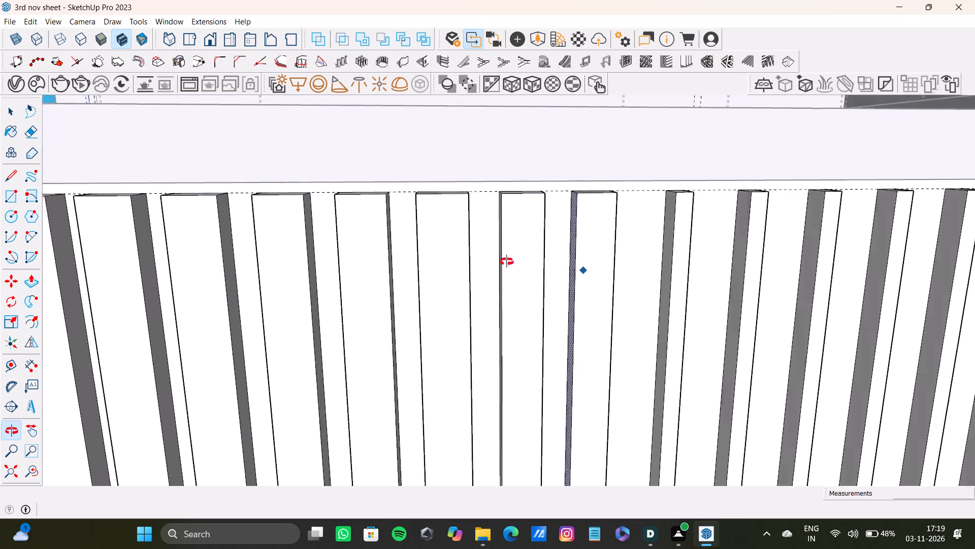
pyautogui.moveTo(507, 262); pyautogui.dragTo(484, 255, button='middle')
pyautogui.scroll(3, 639, 248)
pyautogui.moveTo(648, 257); pyautogui.dragTo(575, 270, button='middle')
pyautogui.scroll(5, 596, 256)
pyautogui.press('space')
pyautogui.click(611, 263)
pyautogui.press('p')
pyautogui.moveTo(615, 261); pyautogui.dragTo(647, 258)
# Push/Pull the sixteenth strip's side face outward, toward the fifteenth strip.
pyautogui.scroll(-6, 646, 258)
pyautogui.keyDown('shift'); pyautogui.moveTo(601, 255); pyautogui.dragTo(745, 278, button='middle'); pyautogui.keyUp('shift')
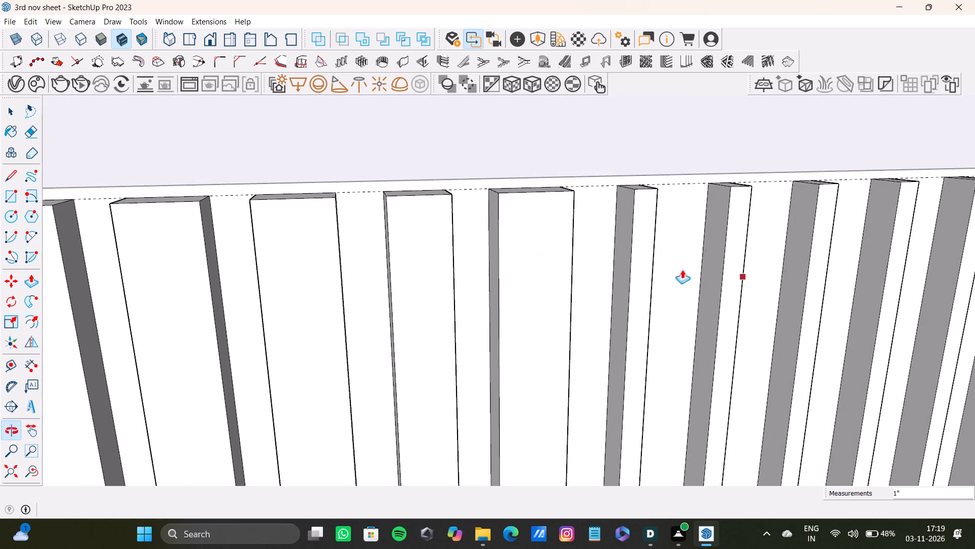
pyautogui.scroll(6, 642, 280)
pyautogui.press('space')
pyautogui.click(613, 285)
pyautogui.press('p')
pyautogui.moveTo(626, 283); pyautogui.dragTo(556, 282)
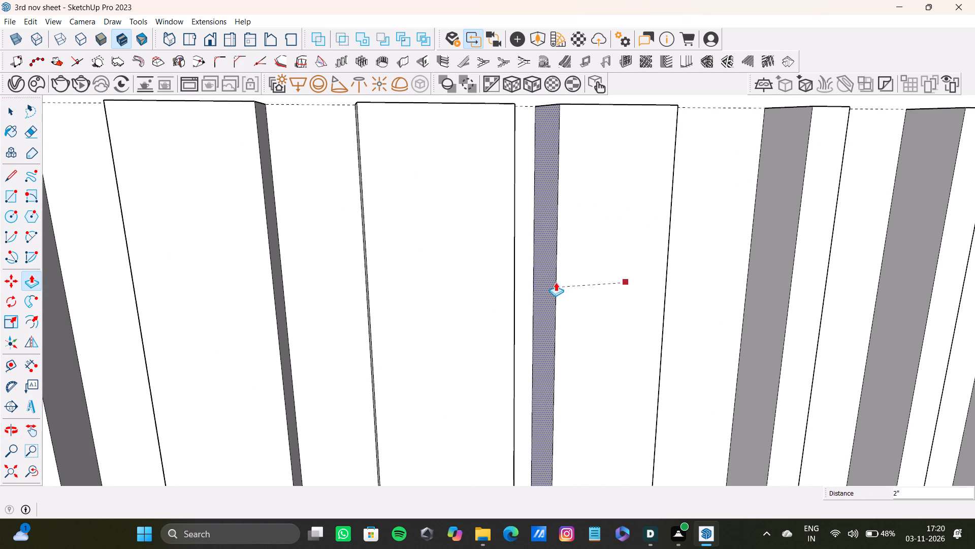
pyautogui.moveTo(556, 282); pyautogui.dragTo(572, 275)
# Push/Pull the sixteenth strip's other side face outward, toward the seventeenth strip.
pyautogui.scroll(-9, 640, 277)
pyautogui.moveTo(649, 276); pyautogui.dragTo(651, 288, button='middle')
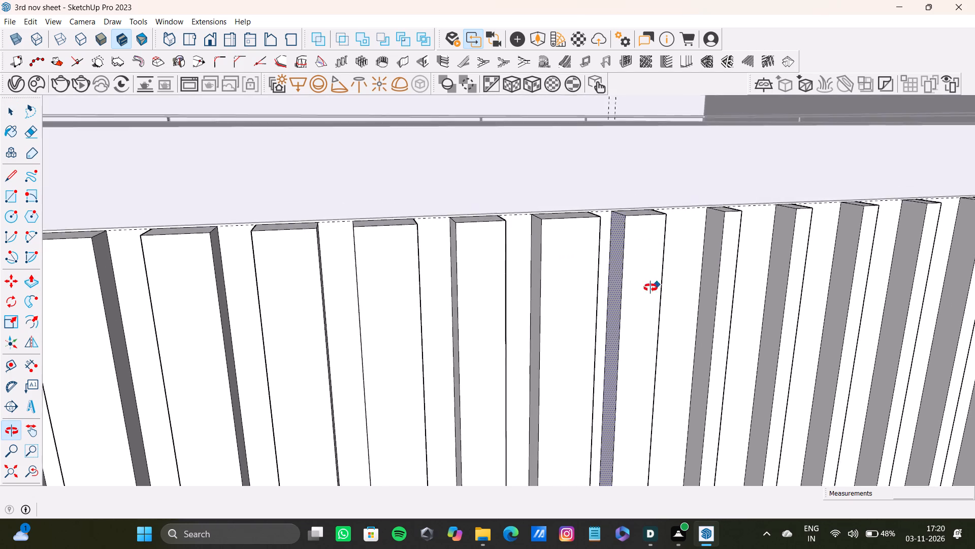
pyautogui.moveTo(651, 288); pyautogui.dragTo(525, 252, button='middle')
pyautogui.scroll(-3, 611, 272)
pyautogui.keyDown('shift'); pyautogui.moveTo(616, 300); pyautogui.dragTo(467, 268, button='middle'); pyautogui.keyUp('shift')
pyautogui.scroll(3, 558, 271)
pyautogui.press('space')
pyautogui.click(542, 276)
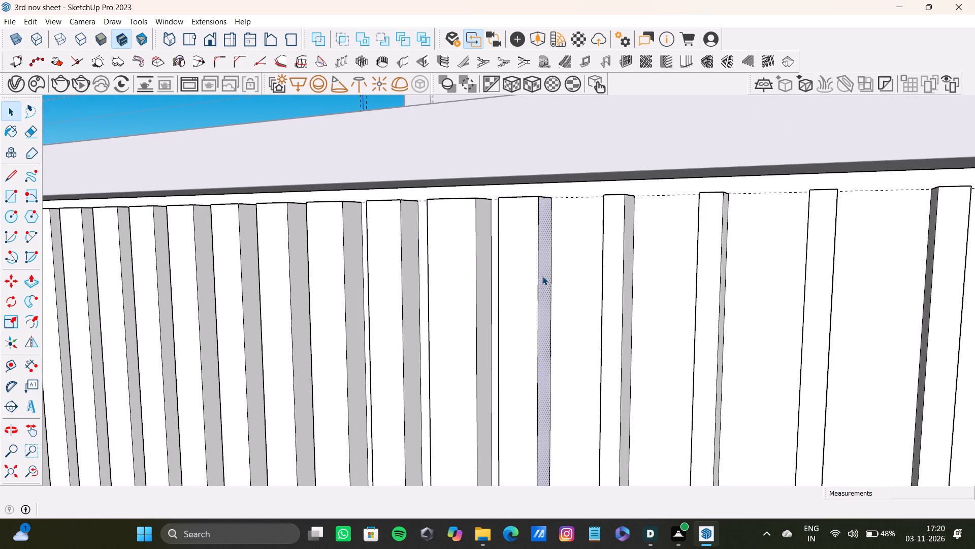
pyautogui.press('p')
pyautogui.moveTo(542, 276); pyautogui.dragTo(556, 280)
# Push/Pull the seventeenth strip's side face outward by about 1 7/16", plus a further 1/8", toward the sixteenth strip.
pyautogui.scroll(-4, 562, 277)
pyautogui.keyDown('shift'); pyautogui.moveTo(565, 297); pyautogui.dragTo(581, 274, button='middle'); pyautogui.keyUp('shift')
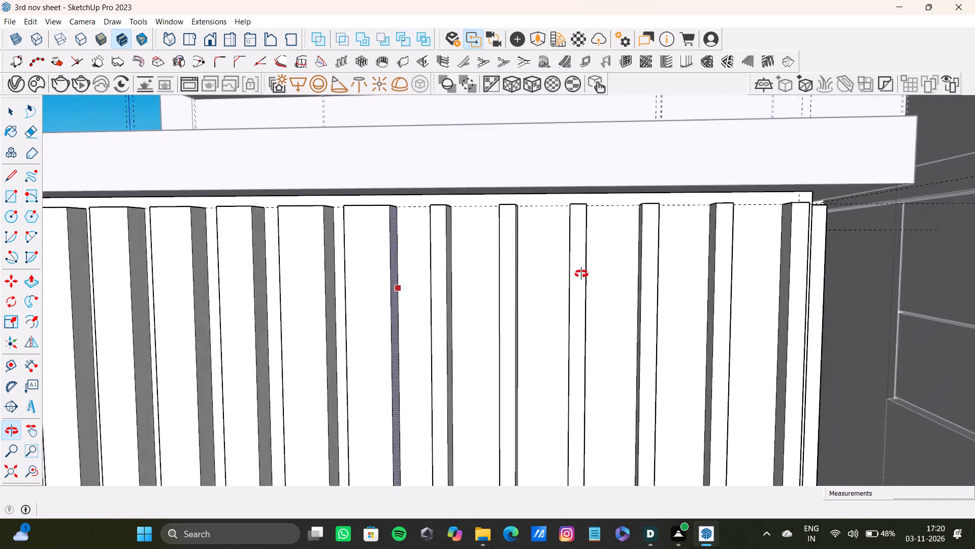
pyautogui.keyDown('shift'); pyautogui.moveTo(581, 274); pyautogui.dragTo(613, 274, button='middle'); pyautogui.keyUp('shift')
pyautogui.scroll(-3, 522, 289)
pyautogui.keyDown('shift'); pyautogui.moveTo(524, 294); pyautogui.dragTo(714, 294, button='middle'); pyautogui.keyUp('shift')
pyautogui.scroll(4, 641, 294)
pyautogui.moveTo(636, 291); pyautogui.dragTo(677, 291, button='middle')
pyautogui.press('space')
pyautogui.scroll(4, 627, 292)
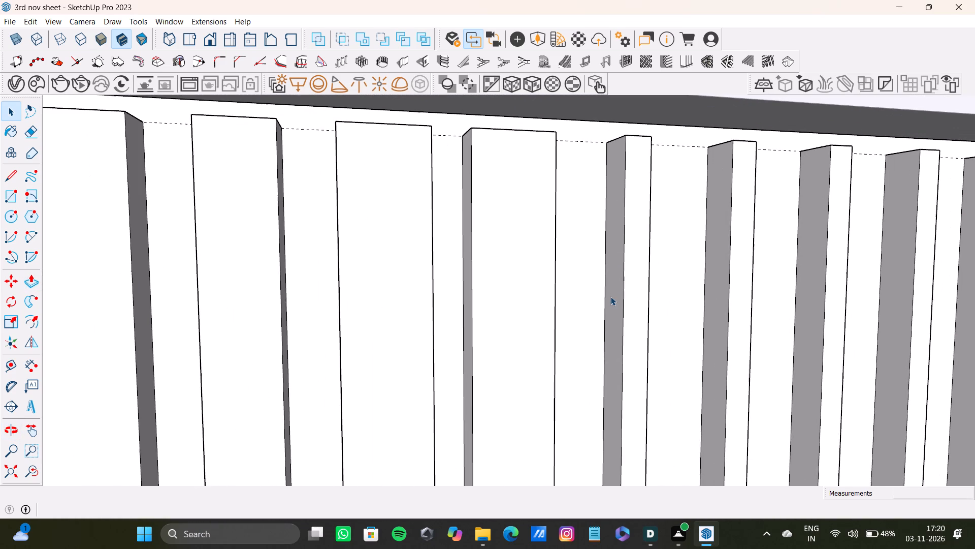
pyautogui.click(610, 296)
pyautogui.press('p')
pyautogui.moveTo(613, 298); pyautogui.dragTo(584, 286)
pyautogui.moveTo(654, 259); pyautogui.dragTo(462, 249, button='middle')
pyautogui.moveTo(560, 305); pyautogui.dragTo(713, 321, button='middle')
pyautogui.scroll(4, 587, 290)
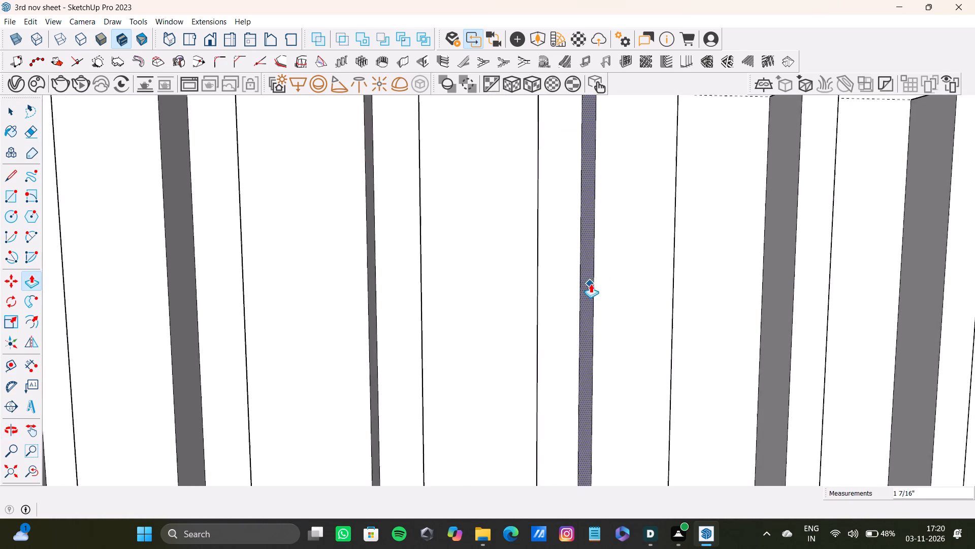
pyautogui.moveTo(591, 284); pyautogui.dragTo(631, 298, button='middle')
pyautogui.click(582, 303)
# Push/Pull the seventeenth strip's other side face outward by about 1/8", toward the eighteenth strip.
pyautogui.moveTo(617, 299); pyautogui.dragTo(469, 292, button='middle')
pyautogui.scroll(-3, 603, 291)
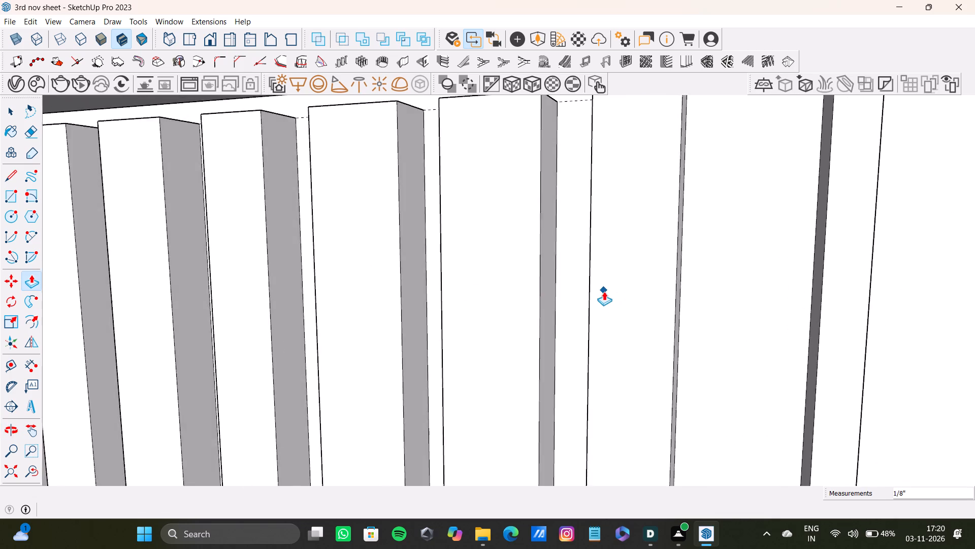
pyautogui.scroll(-2, 604, 291)
pyautogui.moveTo(605, 298); pyautogui.dragTo(494, 292, button='middle')
pyautogui.press('space')
pyautogui.click(653, 286)
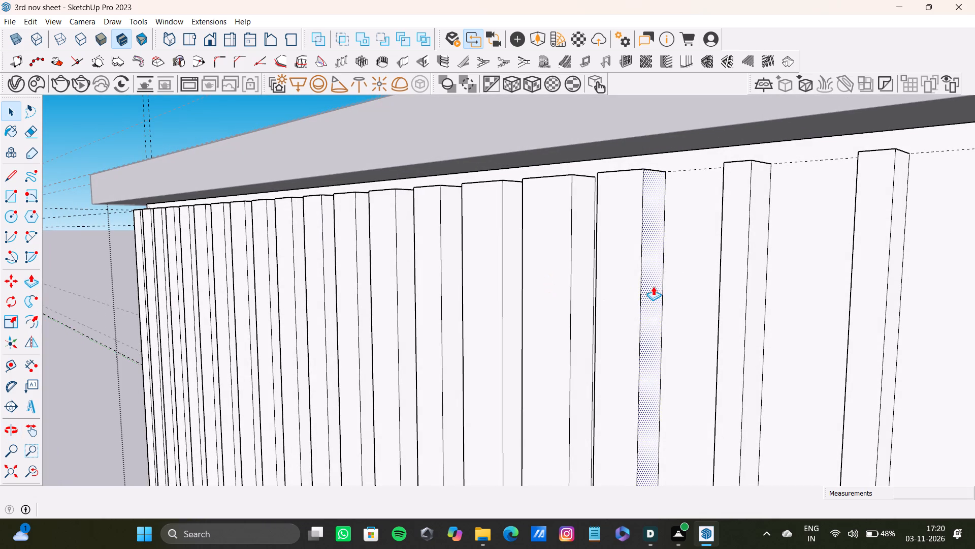
pyautogui.press('p')
pyautogui.moveTo(653, 286); pyautogui.dragTo(655, 292)
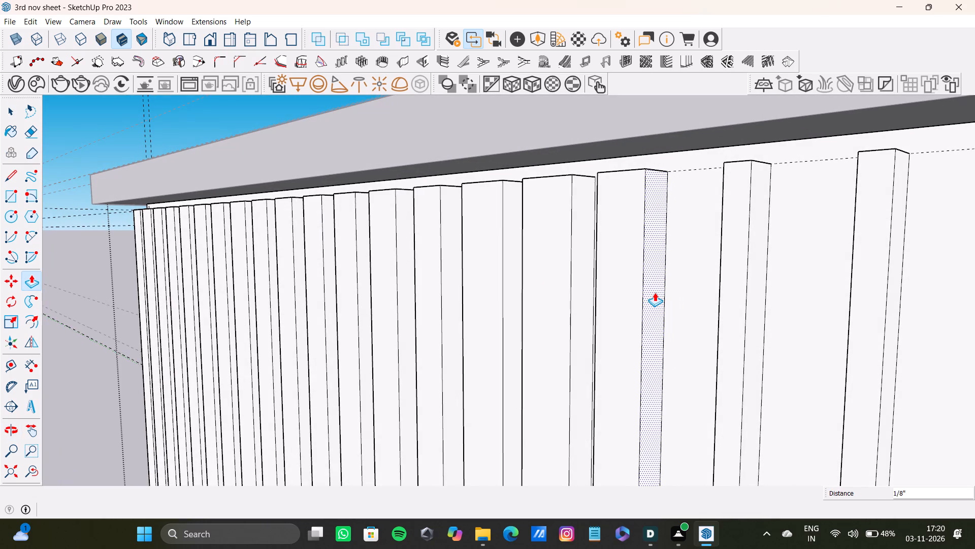
# Push/Pull the seventeenth strip's same side face slightly further outward, toward the eighteenth strip.
pyautogui.scroll(-12, 658, 291)
pyautogui.keyDown('shift'); pyautogui.moveTo(667, 284); pyautogui.dragTo(924, 205, button='middle'); pyautogui.keyUp('shift')
pyautogui.scroll(-8, 805, 272)
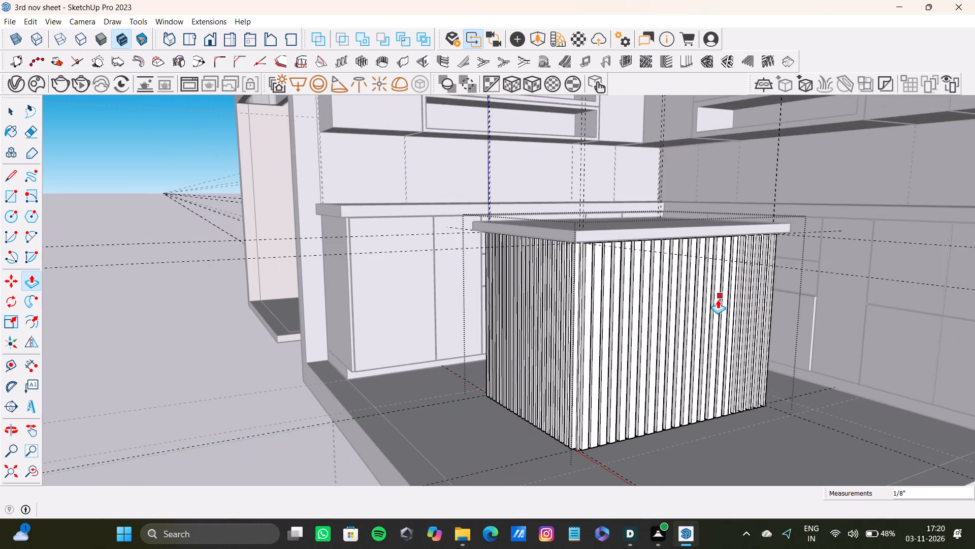
pyautogui.scroll(4, 723, 315)
pyautogui.scroll(-4, 723, 321)
pyautogui.moveTo(723, 321); pyautogui.dragTo(849, 318, button='middle')
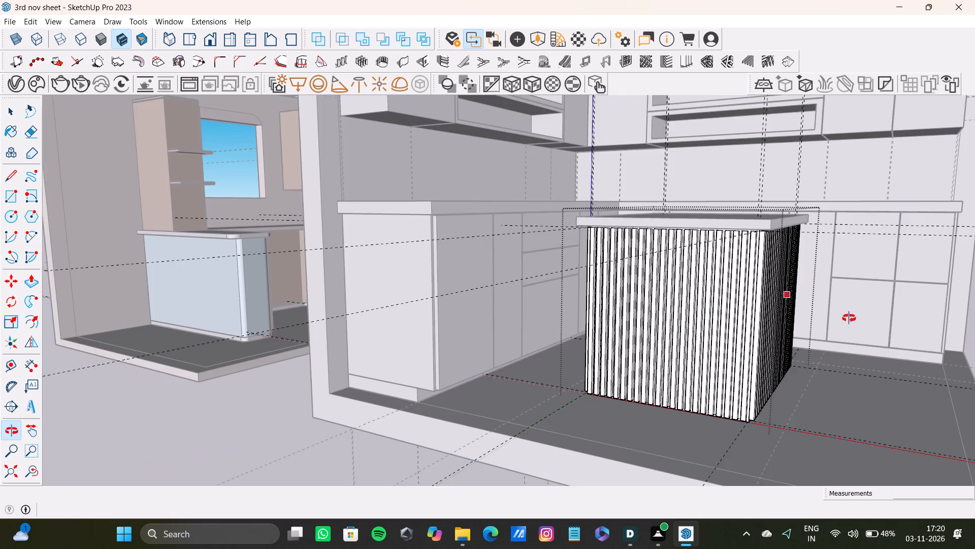
pyautogui.moveTo(849, 318); pyautogui.dragTo(571, 326, button='middle')
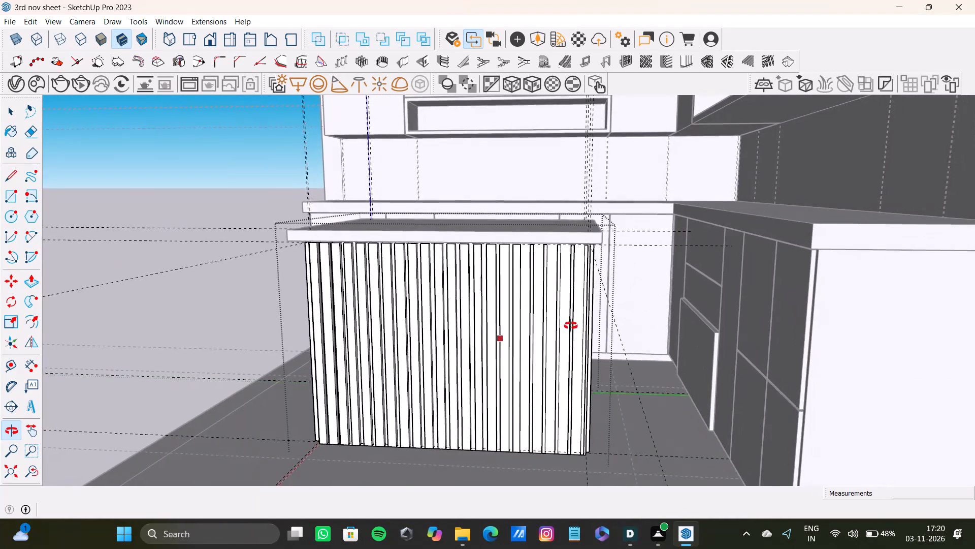
pyautogui.moveTo(571, 326); pyautogui.dragTo(593, 335, button='middle')
pyautogui.scroll(3, 553, 291)
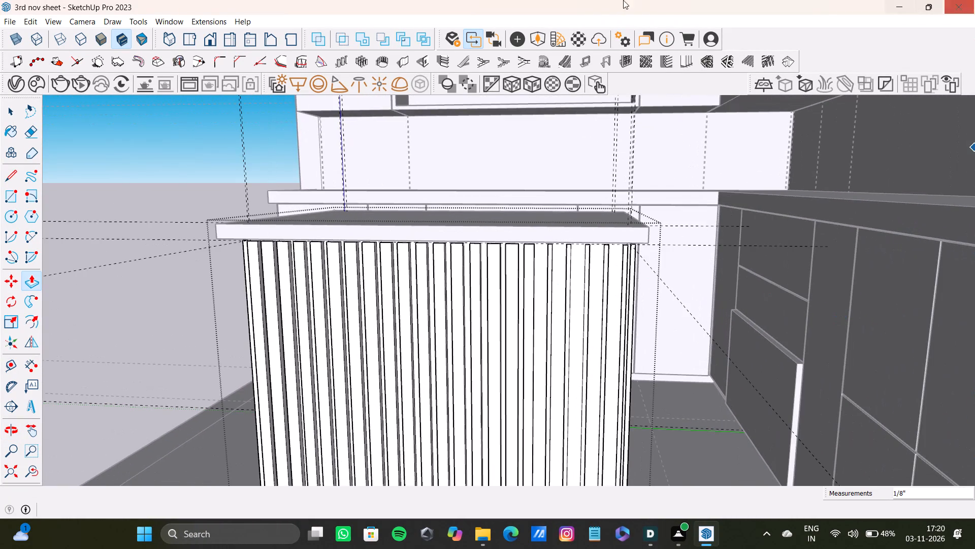
pyautogui.scroll(20, 436, 292)
pyautogui.scroll(2, 436, 292)
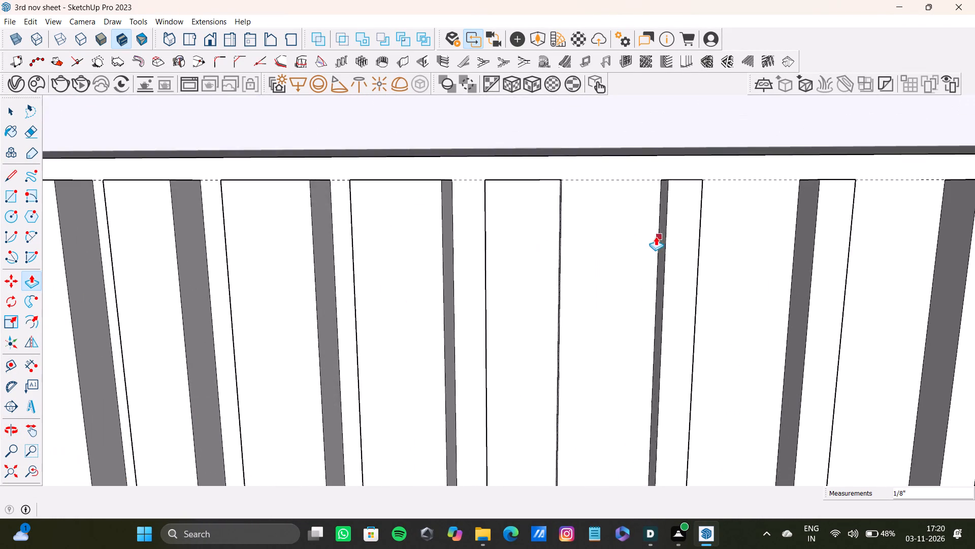
pyautogui.moveTo(631, 232); pyautogui.dragTo(547, 227, button='middle')
pyautogui.scroll(3, 549, 219)
pyautogui.moveTo(556, 216); pyautogui.dragTo(566, 219)
# Push/Pull the eighteenth strip's side face outward, toward the seventeenth strip.
pyautogui.scroll(-4, 578, 217)
pyautogui.moveTo(583, 255); pyautogui.dragTo(736, 294, button='middle')
pyautogui.scroll(-1, 735, 295)
pyautogui.scroll(6, 606, 262)
pyautogui.press('space')
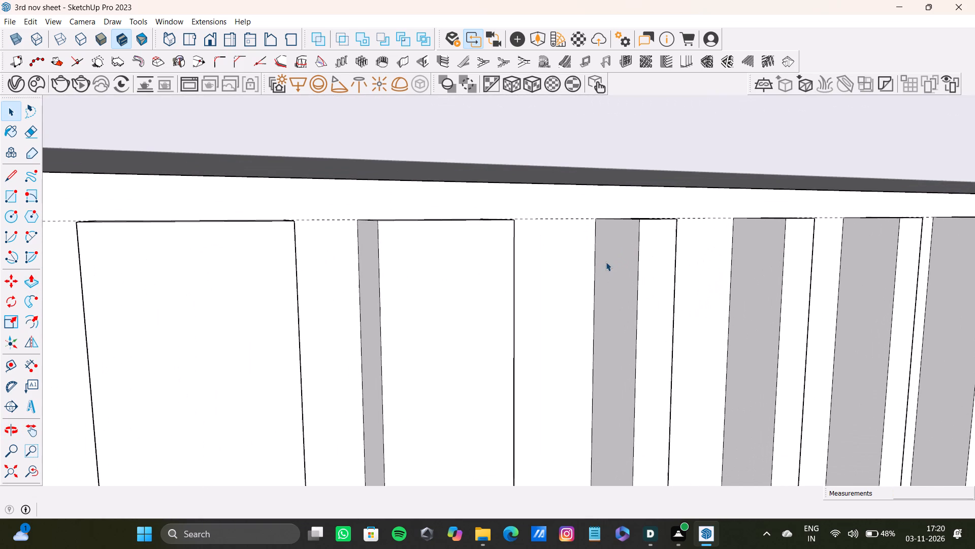
pyautogui.click(606, 262)
pyautogui.press('p')
pyautogui.moveTo(612, 260); pyautogui.dragTo(561, 242)
# Push/Pull the eighteenth strip's other side face slightly outward, toward the nineteenth strip.
pyautogui.scroll(-4, 561, 242)
pyautogui.moveTo(563, 262); pyautogui.dragTo(355, 272, button='middle')
pyautogui.scroll(4, 620, 267)
pyautogui.moveTo(601, 267); pyautogui.dragTo(533, 263, button='middle')
pyautogui.press('space')
pyautogui.click(647, 270)
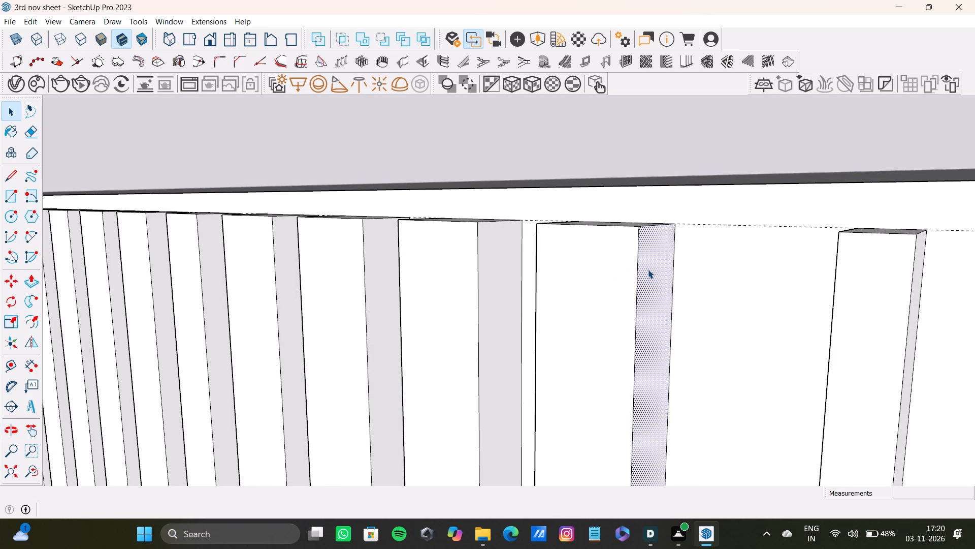
pyautogui.press('p')
pyautogui.moveTo(648, 269); pyautogui.dragTo(662, 271)
# Push/Pull the nineteenth strip's side face outward, toward the eighteenth strip.
pyautogui.scroll(-9, 662, 276)
pyautogui.keyDown('shift'); pyautogui.moveTo(587, 283); pyautogui.dragTo(424, 283, button='middle'); pyautogui.keyUp('shift')
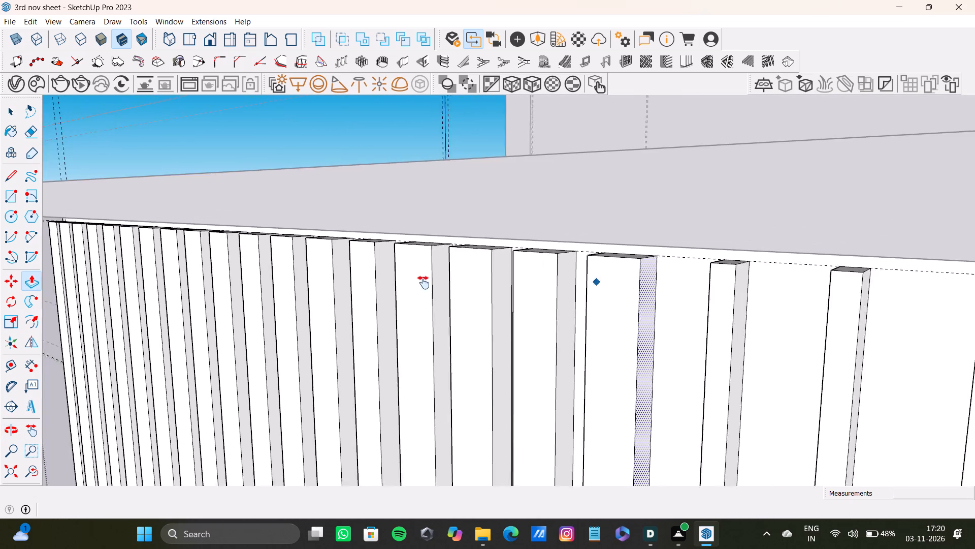
pyautogui.keyDown('shift'); pyautogui.moveTo(424, 283); pyautogui.dragTo(646, 300, button='middle'); pyautogui.keyUp('shift')
pyautogui.press('space')
pyautogui.scroll(3, 556, 297)
pyautogui.click(527, 304)
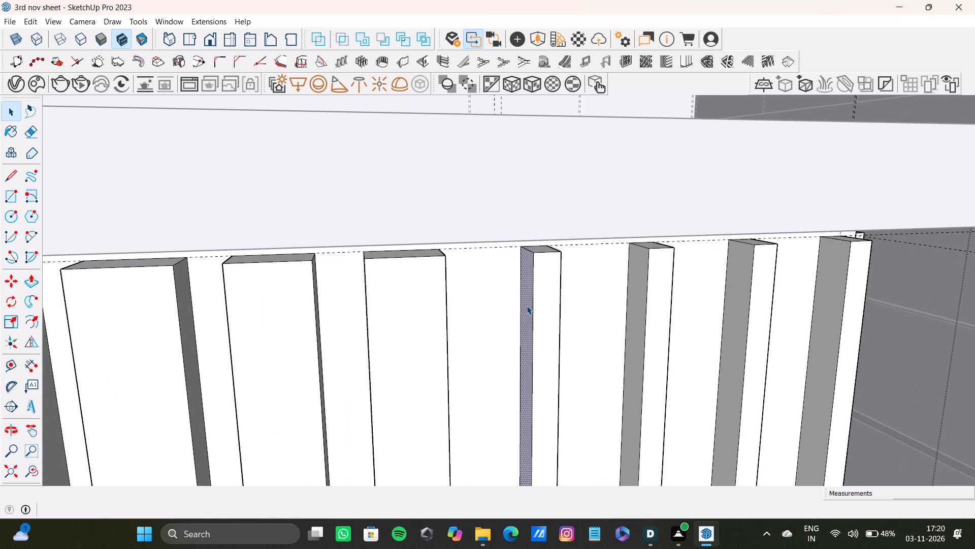
pyautogui.press('p')
pyautogui.moveTo(527, 306); pyautogui.dragTo(481, 292)
# Push/Pull the nineteenth strip's other side face outward by about 5/16", toward the twentieth strip.
pyautogui.scroll(1, 589, 310)
pyautogui.moveTo(589, 312); pyautogui.dragTo(473, 313, button='middle')
pyautogui.scroll(4, 521, 290)
pyautogui.press('space')
pyautogui.click(515, 295)
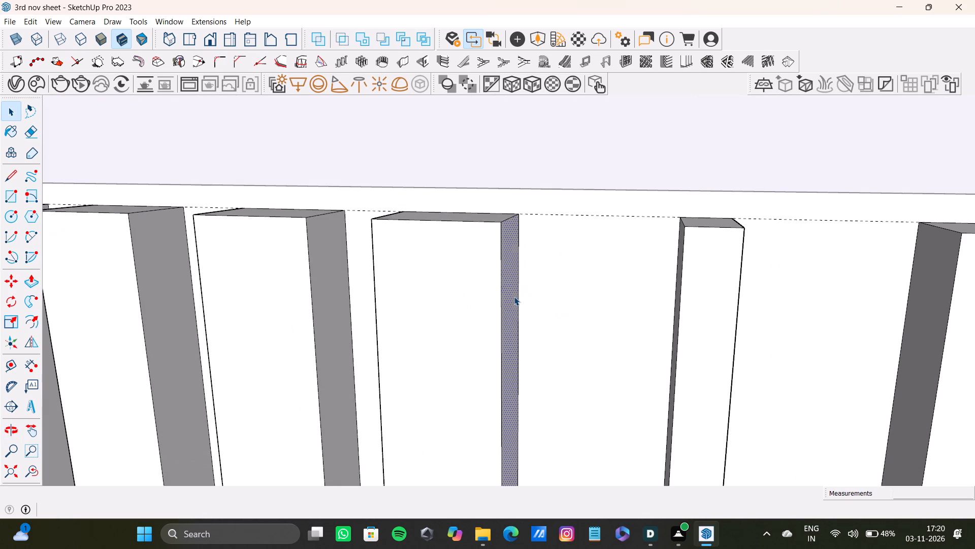
pyautogui.press('p')
pyautogui.moveTo(514, 296); pyautogui.dragTo(526, 295)
# Push/Pull the twentieth strip's side face outward by just over 2 1/16", toward the nineteenth strip.
pyautogui.scroll(-7, 529, 293)
pyautogui.keyDown('shift'); pyautogui.moveTo(514, 306); pyautogui.dragTo(659, 315, button='middle'); pyautogui.keyUp('shift')
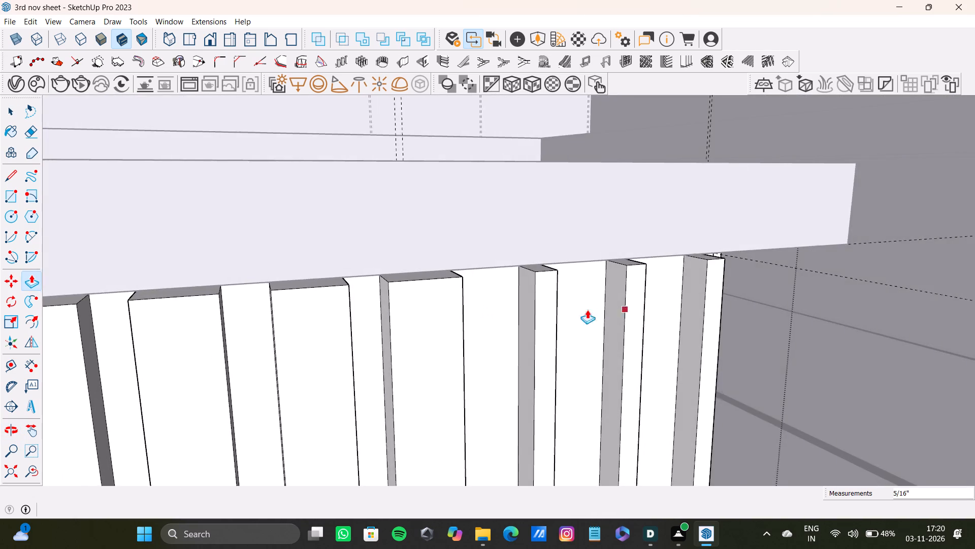
pyautogui.press('space')
pyautogui.scroll(4, 555, 319)
pyautogui.click(521, 325)
pyautogui.press('p')
pyautogui.moveTo(523, 324); pyautogui.dragTo(462, 317)
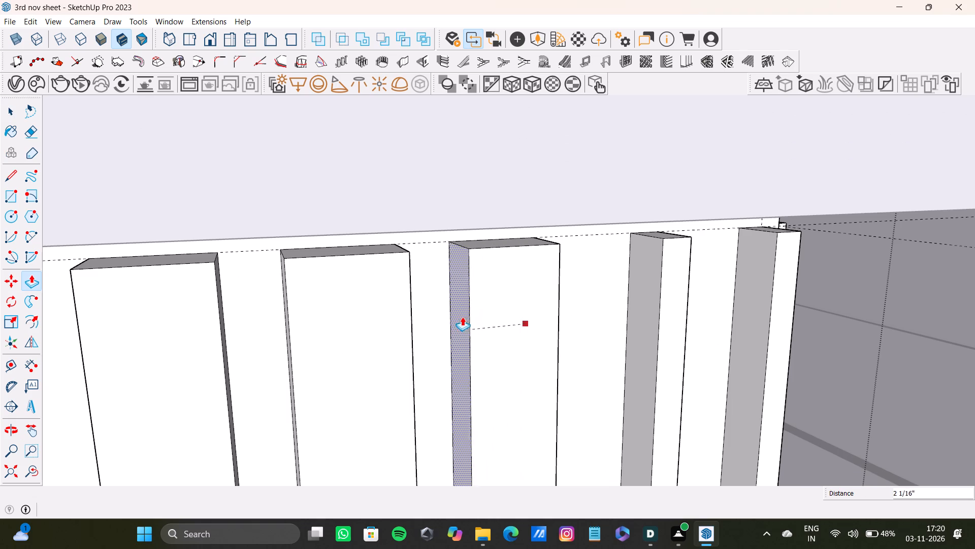
pyautogui.moveTo(462, 317); pyautogui.dragTo(456, 316)
# Push/Pull the twentieth strip's other side face, facing the twenty-first strip, by about 1/16".
pyautogui.scroll(-3, 479, 308)
pyautogui.moveTo(506, 315); pyautogui.dragTo(316, 323, button='middle')
pyautogui.scroll(4, 461, 313)
pyautogui.press('space')
pyautogui.click(522, 318)
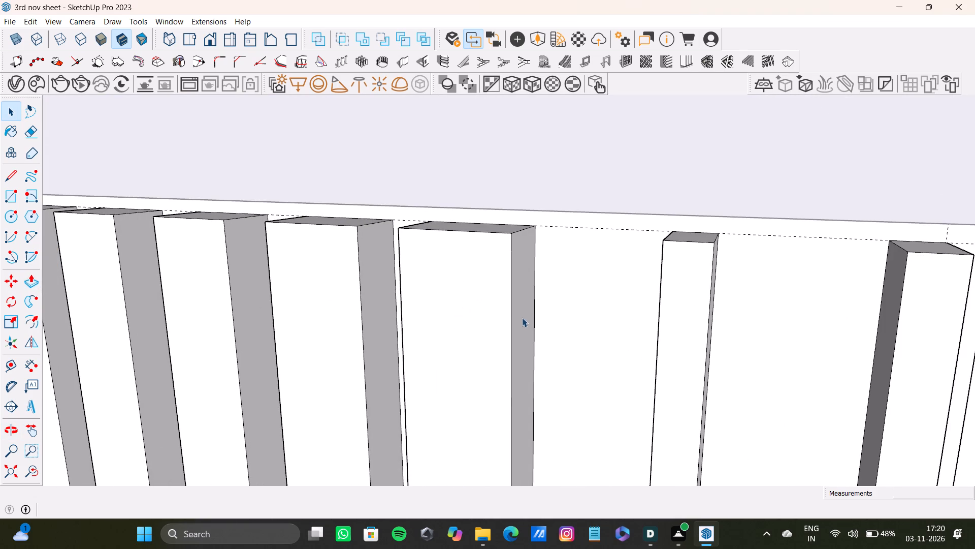
pyautogui.press('p')
pyautogui.moveTo(522, 318); pyautogui.dragTo(518, 326)
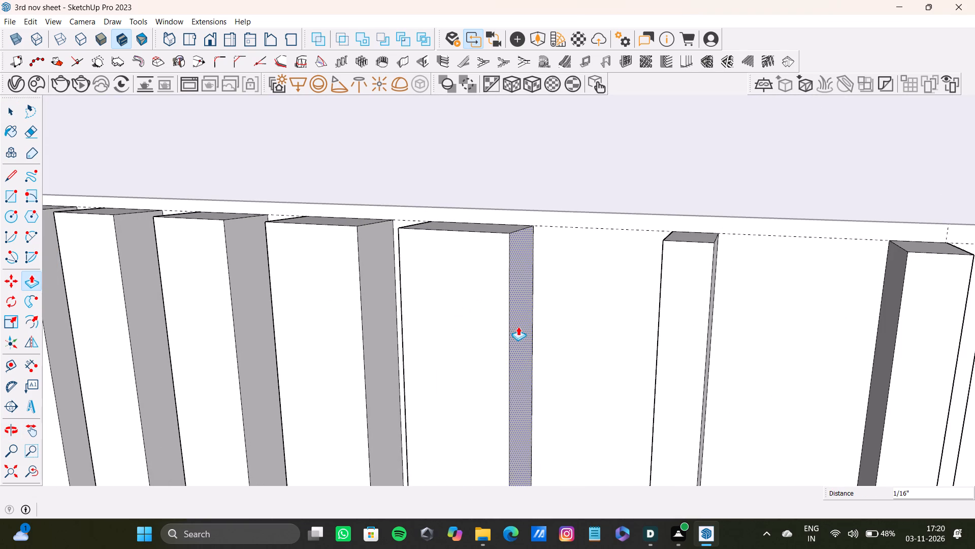
# Push/Pull the twenty-first strip's side face outward by about 2 5/16", toward the twentieth strip.
pyautogui.scroll(-8, 518, 326)
pyautogui.keyDown('shift'); pyautogui.moveTo(517, 326); pyautogui.dragTo(663, 301, button='middle'); pyautogui.keyUp('shift')
pyautogui.scroll(6, 541, 323)
pyautogui.press('space')
pyautogui.moveTo(455, 342); pyautogui.dragTo(483, 335, button='middle')
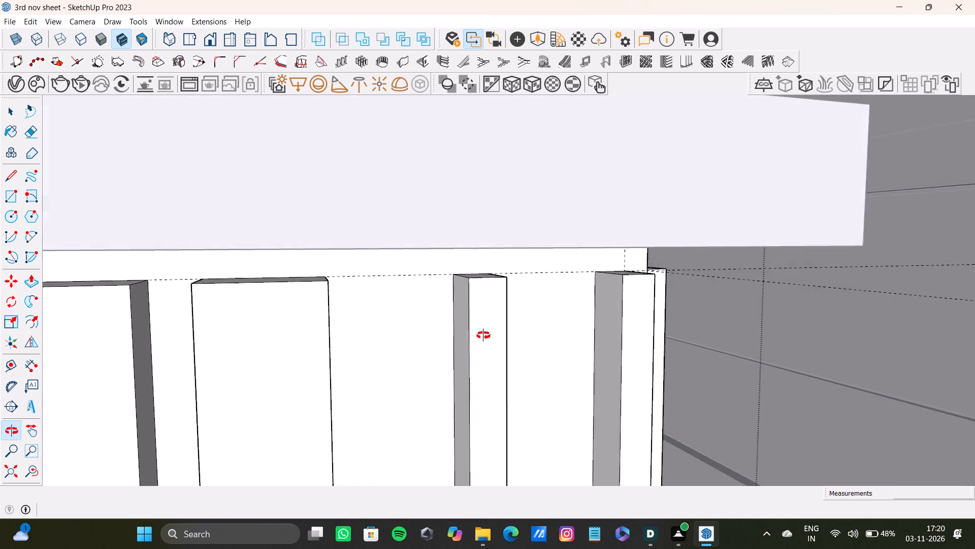
pyautogui.moveTo(483, 335); pyautogui.dragTo(492, 334, button='middle')
pyautogui.scroll(1, 492, 334)
pyautogui.press('space')
pyautogui.click(455, 338)
pyautogui.press('p')
pyautogui.moveTo(459, 339); pyautogui.dragTo(387, 330)
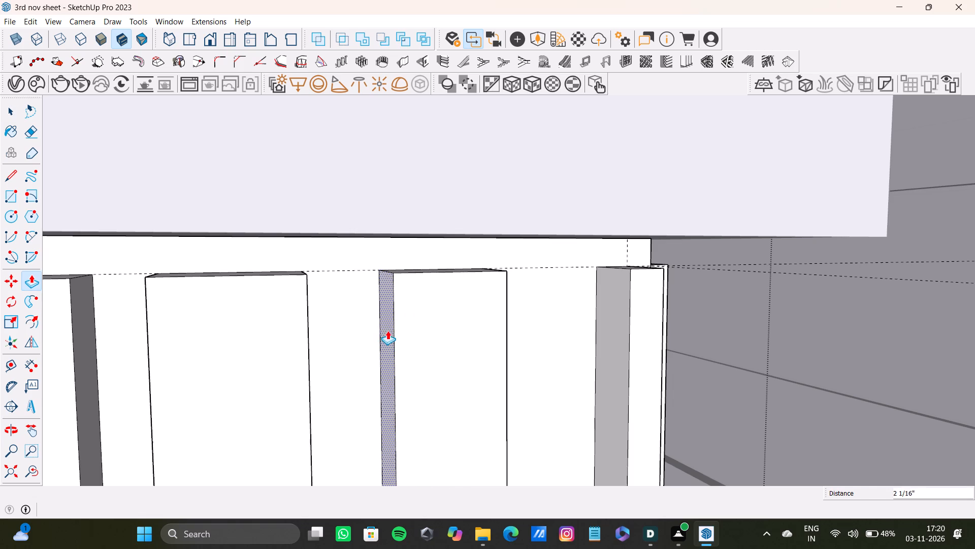
pyautogui.moveTo(387, 330); pyautogui.dragTo(380, 331)
# Push/Pull the side face of the last narrow strip, at the island's corner, outward by about 2 5/16" toward the twenty-first strip.
pyautogui.moveTo(426, 345); pyautogui.dragTo(308, 363, button='middle')
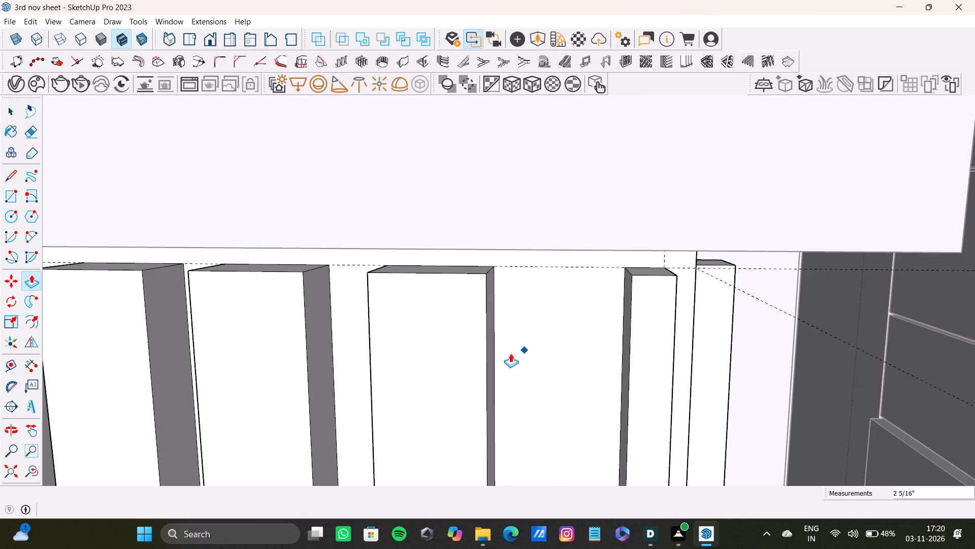
pyautogui.moveTo(510, 353); pyautogui.dragTo(521, 345, button='middle')
pyautogui.scroll(-4, 444, 351)
pyautogui.keyDown('shift'); pyautogui.moveTo(434, 348); pyautogui.dragTo(624, 326, button='middle'); pyautogui.keyUp('shift')
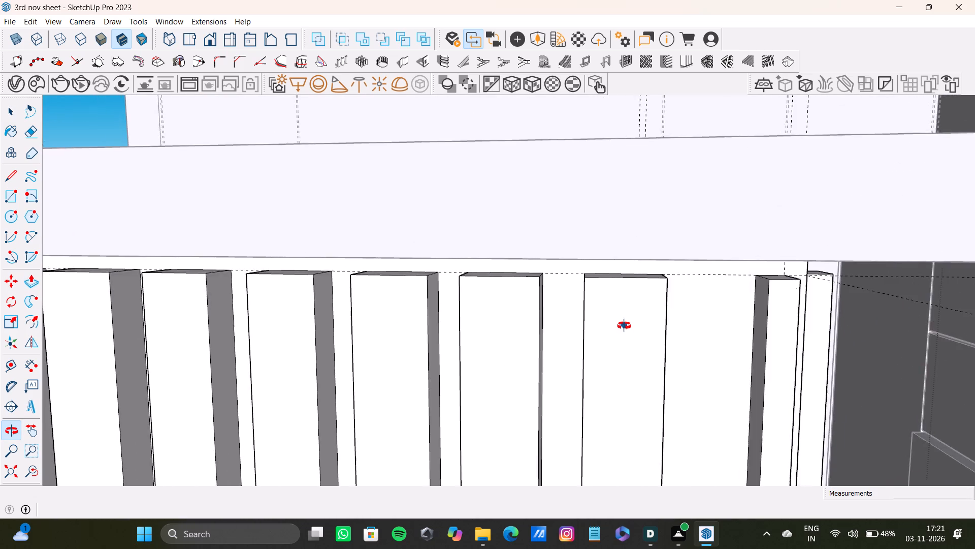
pyautogui.keyDown('shift'); pyautogui.moveTo(624, 326); pyautogui.dragTo(758, 301, button='middle'); pyautogui.keyUp('shift')
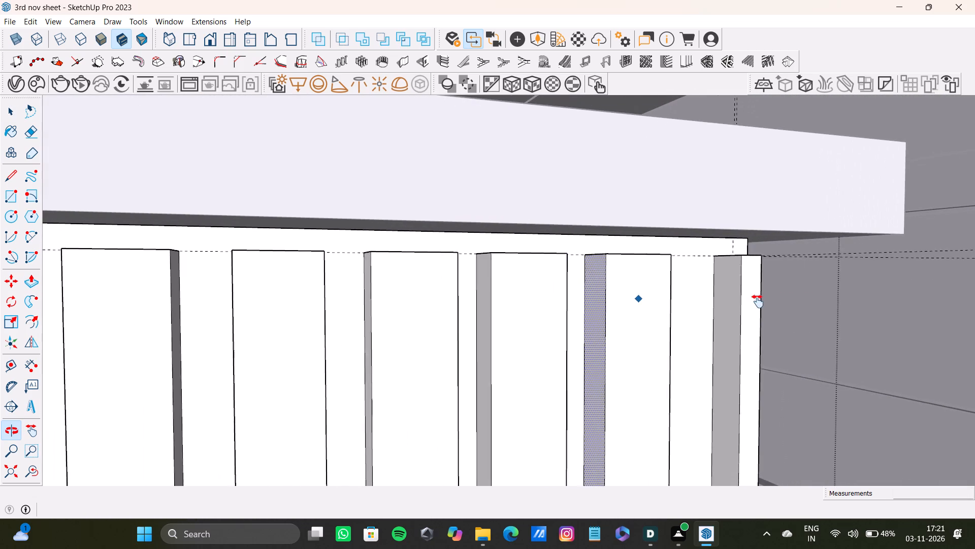
pyautogui.keyDown('shift'); pyautogui.moveTo(758, 301); pyautogui.dragTo(679, 339, button='middle'); pyautogui.keyUp('shift')
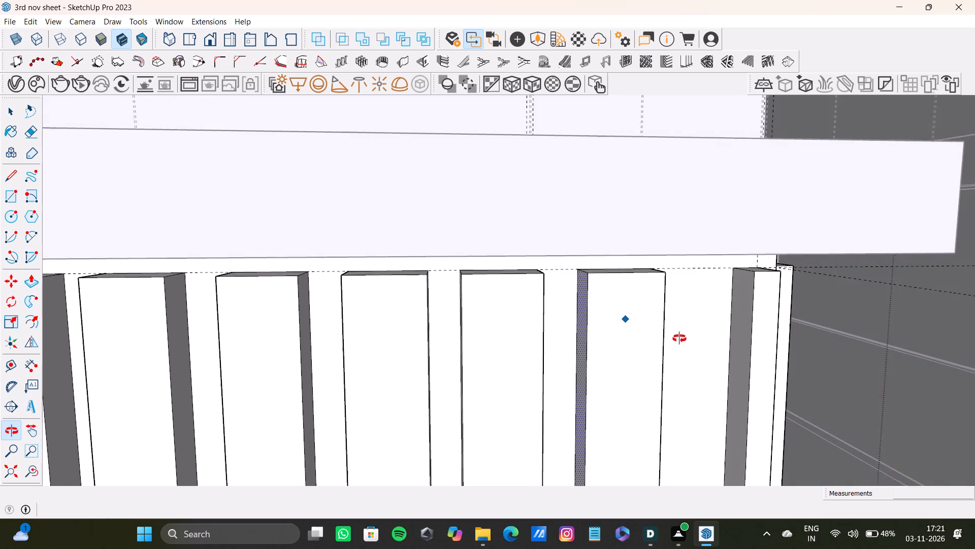
pyautogui.keyDown('shift'); pyautogui.moveTo(679, 339); pyautogui.dragTo(673, 340, button='middle'); pyautogui.keyUp('shift')
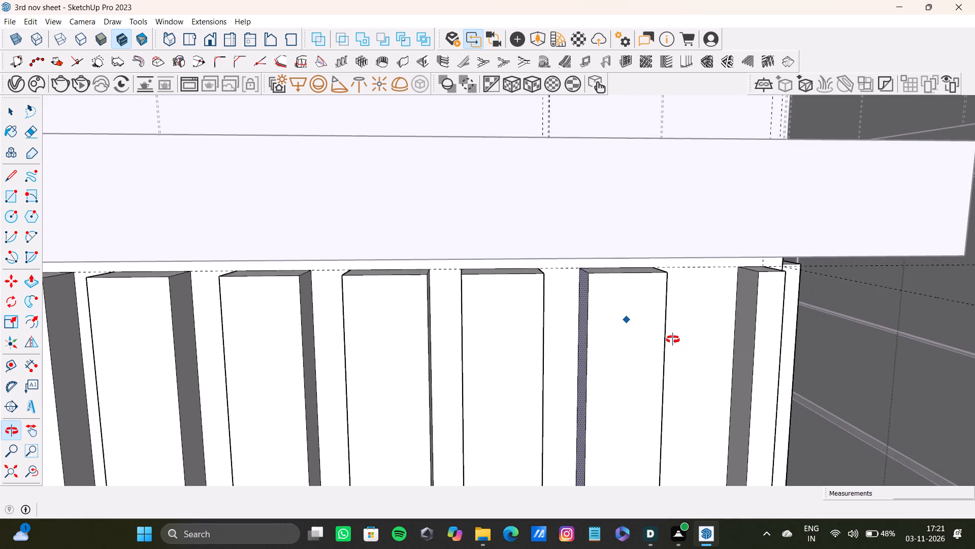
pyautogui.keyDown('shift'); pyautogui.moveTo(673, 340); pyautogui.dragTo(674, 327, button='middle'); pyautogui.keyUp('shift')
pyautogui.scroll(3, 680, 327)
pyautogui.press('space')
pyautogui.click(769, 316)
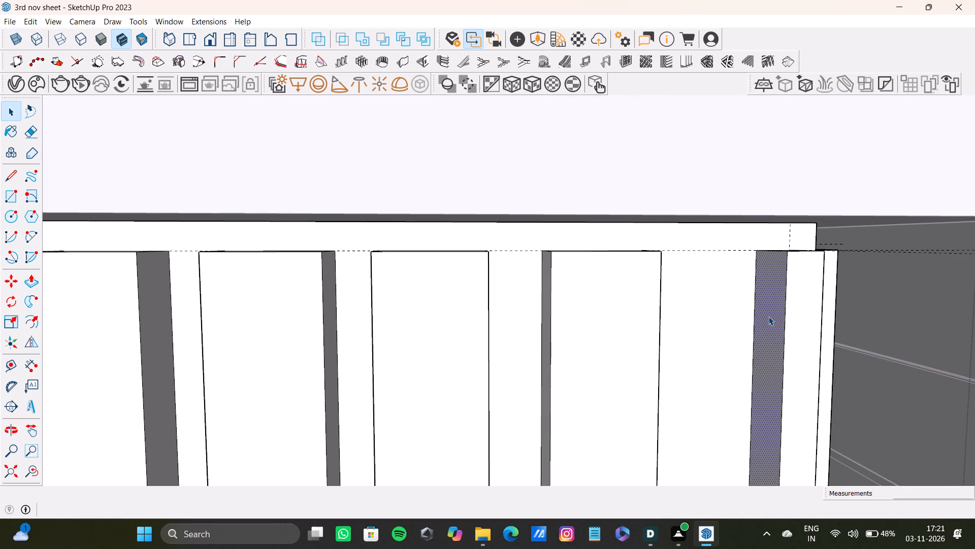
pyautogui.press('p')
pyautogui.moveTo(768, 316); pyautogui.dragTo(703, 312)
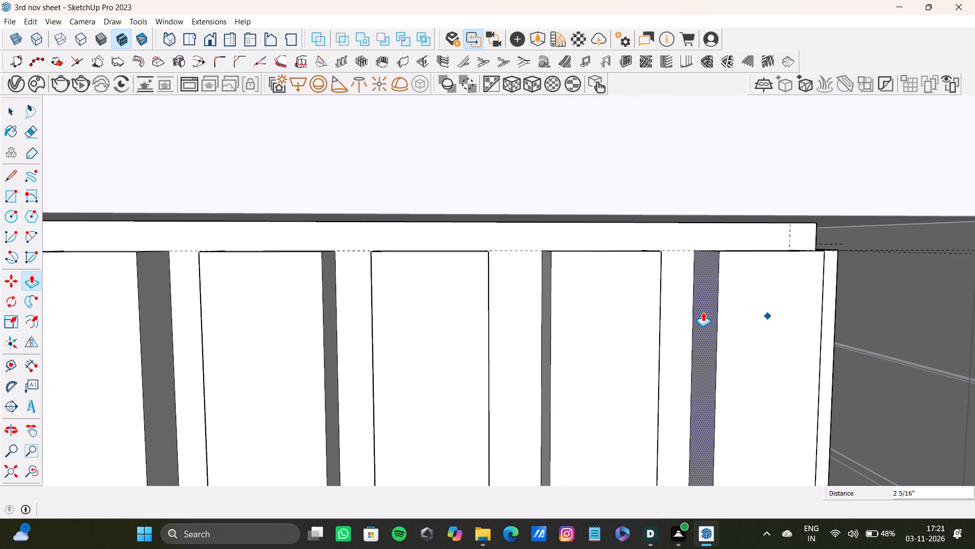
pyautogui.moveTo(703, 312); pyautogui.dragTo(702, 312)
# Leave the island group and examine the strip-clad island within the whole kitchen from several angles, alongside the neighbouring wood-finished kitchen.
pyautogui.scroll(-8, 697, 327)
pyautogui.click(3, 475)
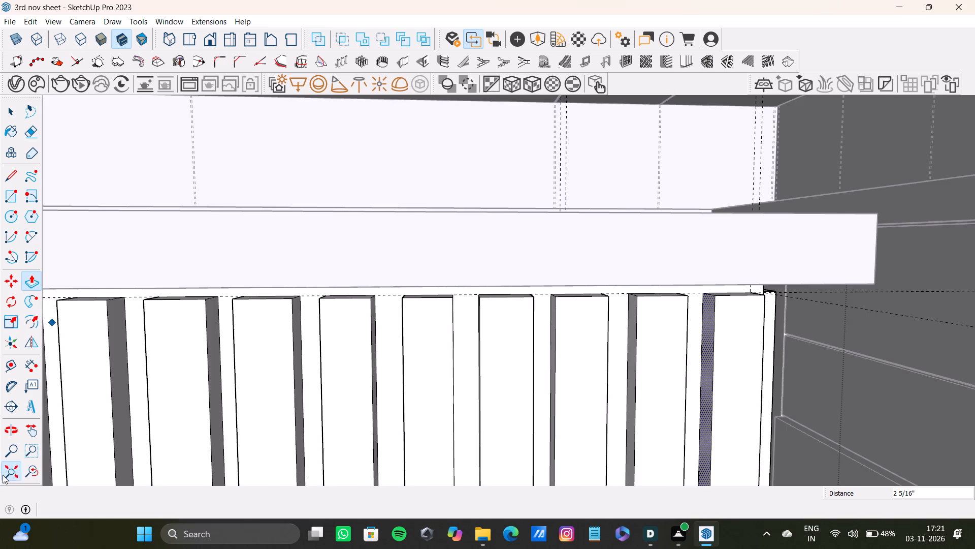
pyautogui.click(19, 476)
pyautogui.scroll(5, 415, 338)
pyautogui.scroll(-12, 430, 331)
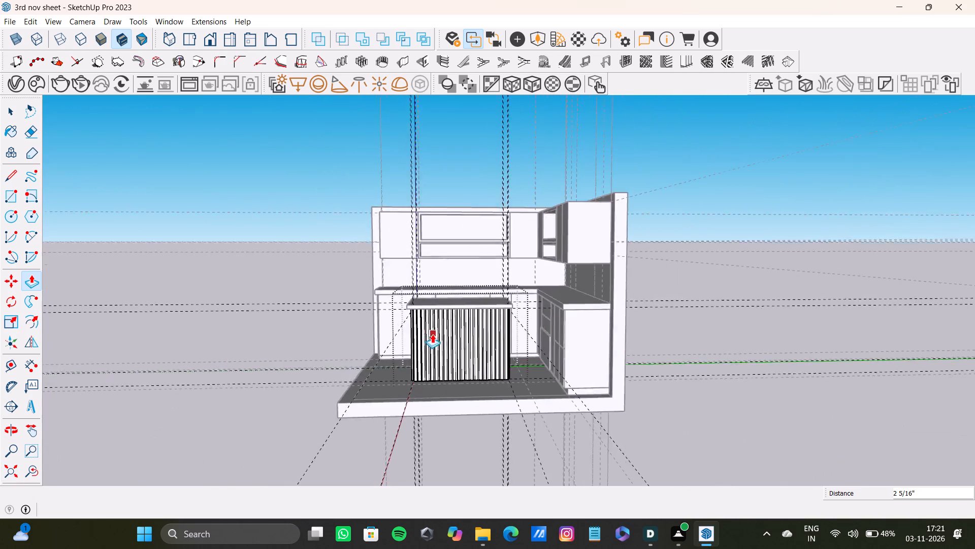
pyautogui.scroll(-1, 432, 334)
pyautogui.scroll(1, 432, 334)
pyautogui.moveTo(432, 334); pyautogui.dragTo(708, 343, button='middle')
pyautogui.press('space')
pyautogui.click(720, 198)
pyautogui.scroll(8, 574, 308)
pyautogui.scroll(-4, 576, 304)
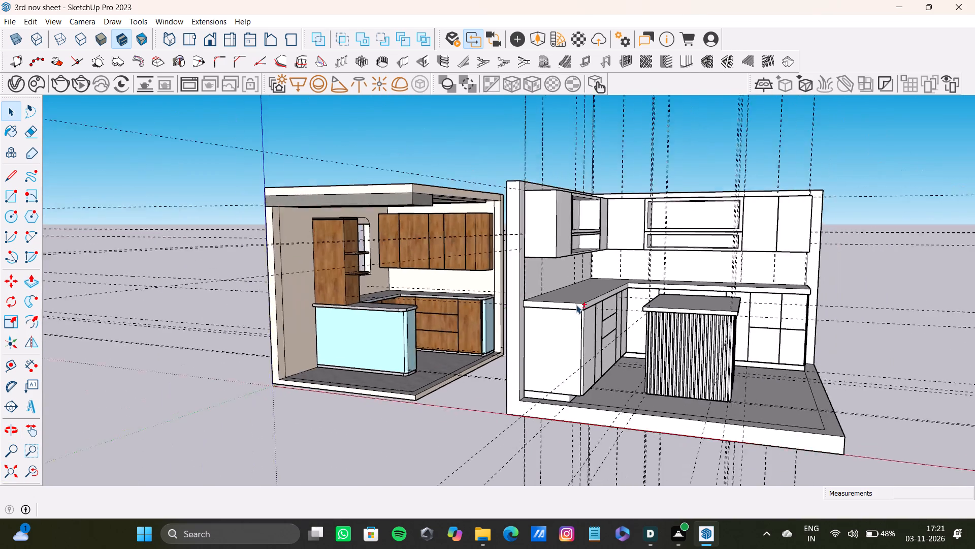
pyautogui.scroll(-3, 576, 304)
pyautogui.keyDown('shift'); pyautogui.moveTo(537, 324); pyautogui.dragTo(620, 293, button='middle'); pyautogui.keyUp('shift')
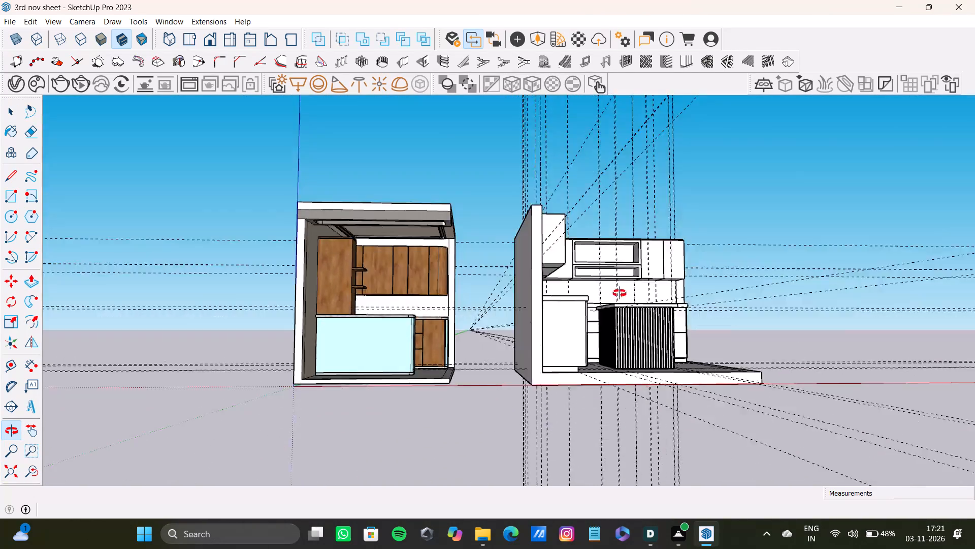
pyautogui.keyDown('shift'); pyautogui.moveTo(620, 293); pyautogui.dragTo(646, 363, button='middle'); pyautogui.keyUp('shift')
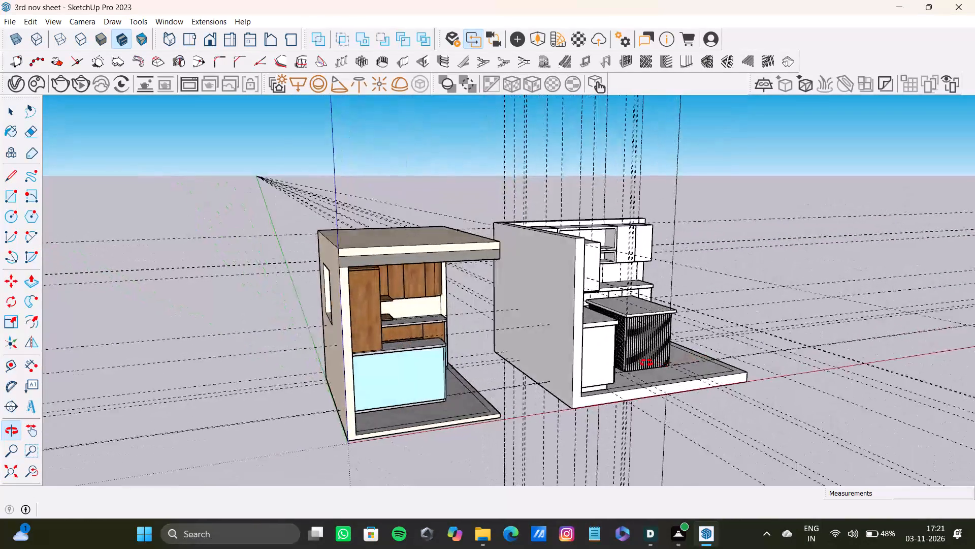
pyautogui.keyDown('shift'); pyautogui.moveTo(646, 363); pyautogui.dragTo(447, 333, button='middle'); pyautogui.keyUp('shift')
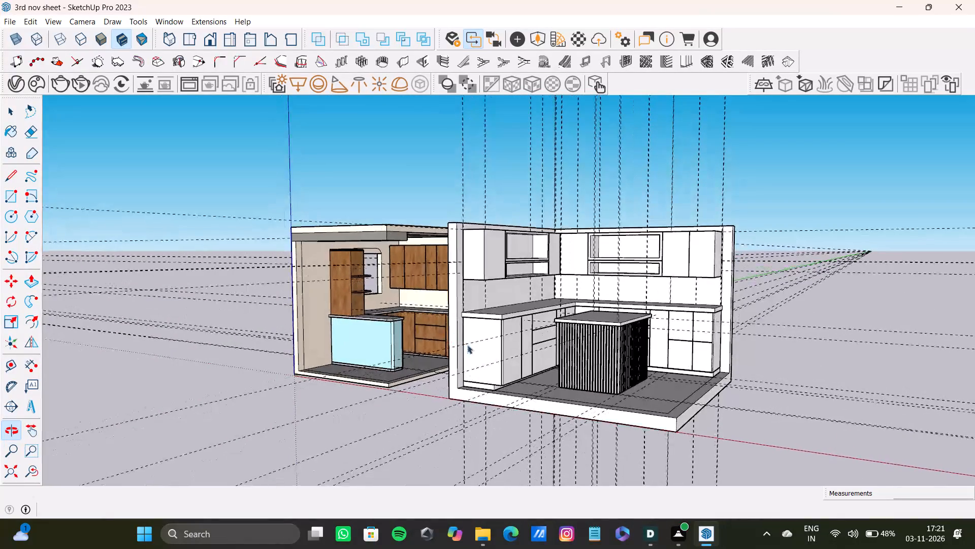
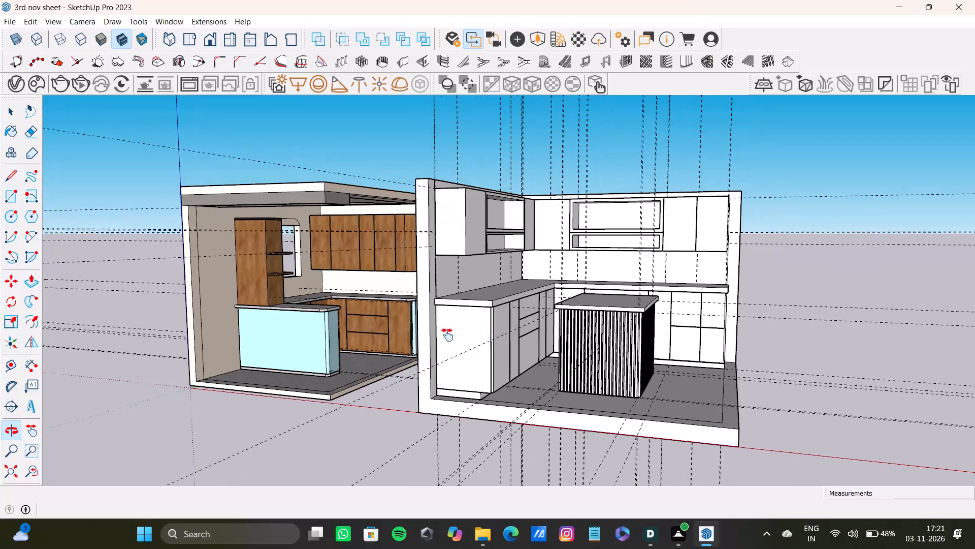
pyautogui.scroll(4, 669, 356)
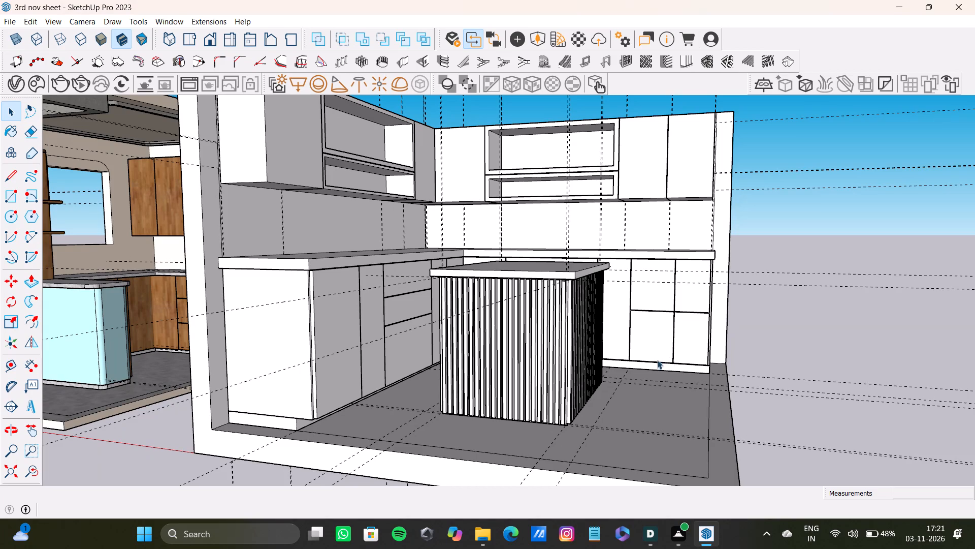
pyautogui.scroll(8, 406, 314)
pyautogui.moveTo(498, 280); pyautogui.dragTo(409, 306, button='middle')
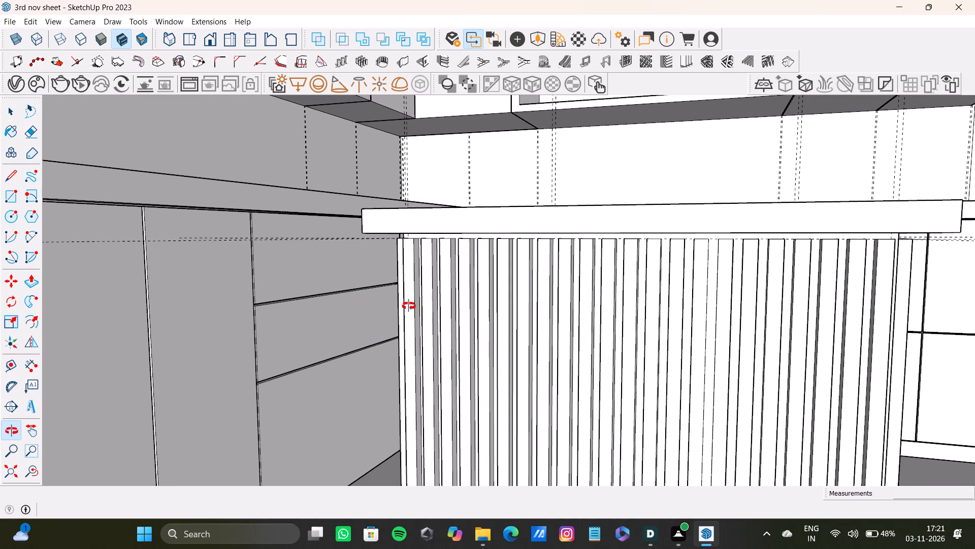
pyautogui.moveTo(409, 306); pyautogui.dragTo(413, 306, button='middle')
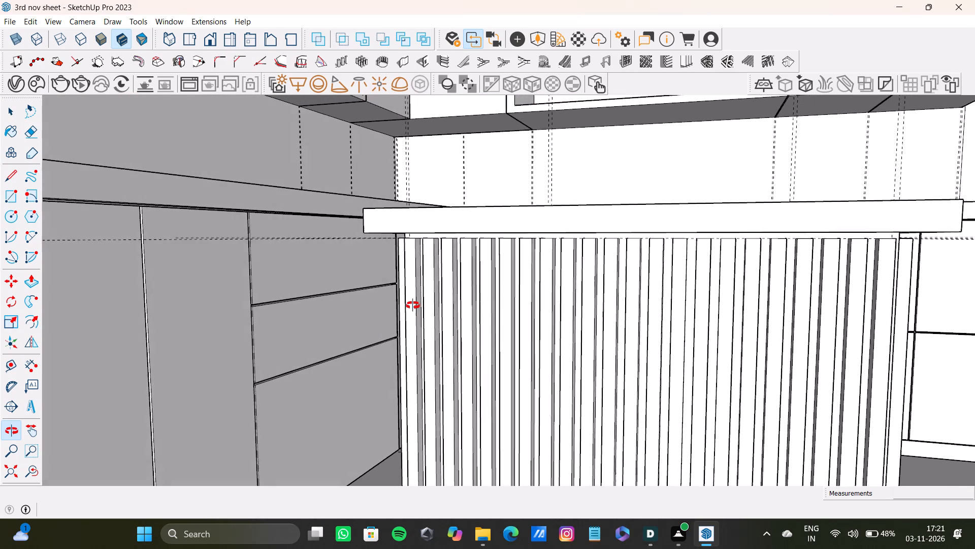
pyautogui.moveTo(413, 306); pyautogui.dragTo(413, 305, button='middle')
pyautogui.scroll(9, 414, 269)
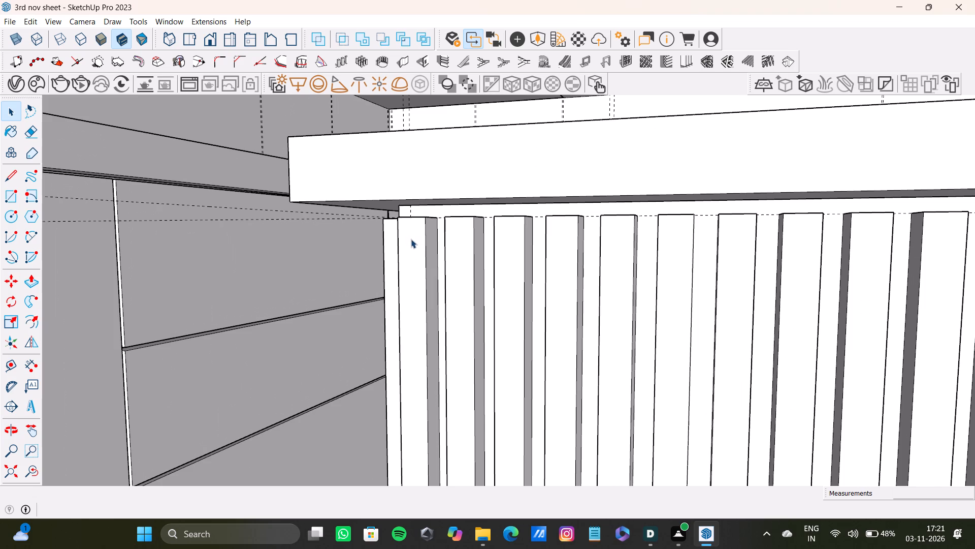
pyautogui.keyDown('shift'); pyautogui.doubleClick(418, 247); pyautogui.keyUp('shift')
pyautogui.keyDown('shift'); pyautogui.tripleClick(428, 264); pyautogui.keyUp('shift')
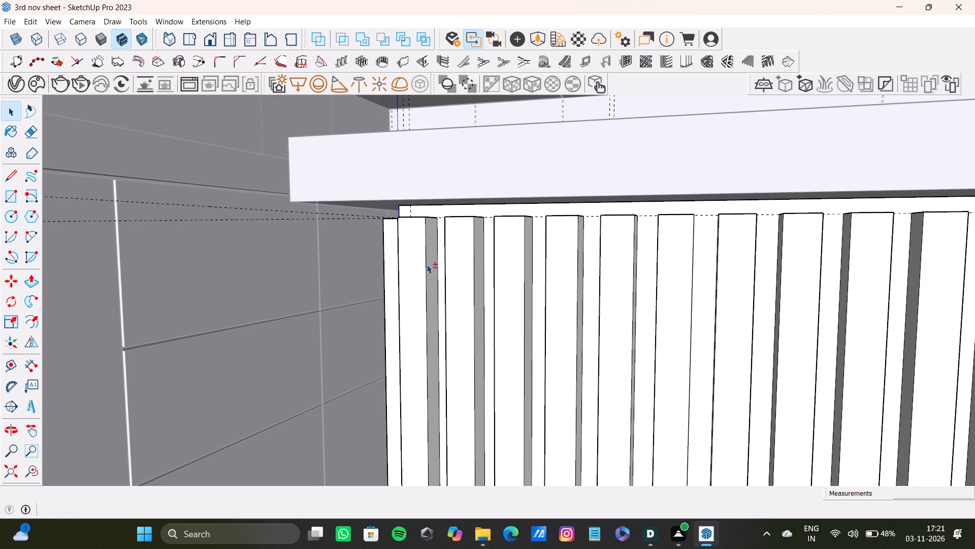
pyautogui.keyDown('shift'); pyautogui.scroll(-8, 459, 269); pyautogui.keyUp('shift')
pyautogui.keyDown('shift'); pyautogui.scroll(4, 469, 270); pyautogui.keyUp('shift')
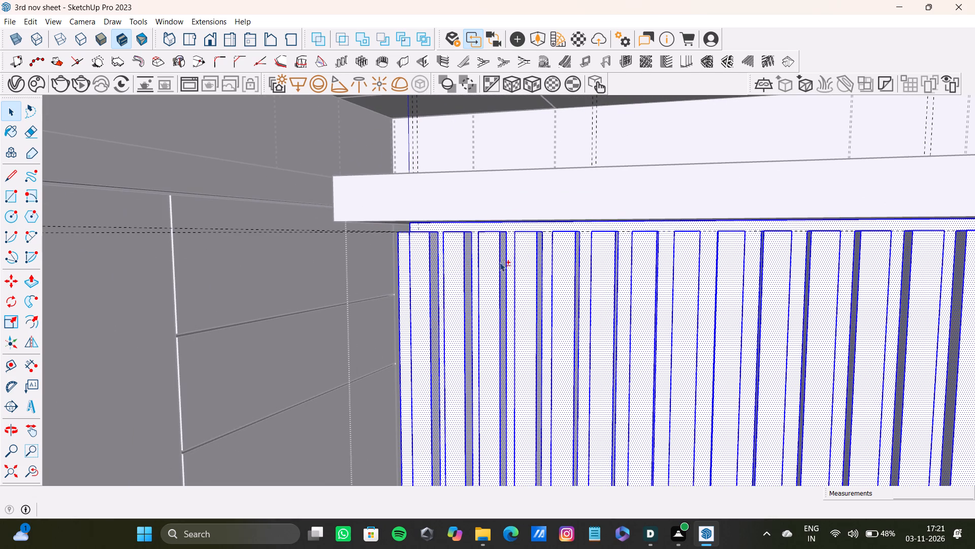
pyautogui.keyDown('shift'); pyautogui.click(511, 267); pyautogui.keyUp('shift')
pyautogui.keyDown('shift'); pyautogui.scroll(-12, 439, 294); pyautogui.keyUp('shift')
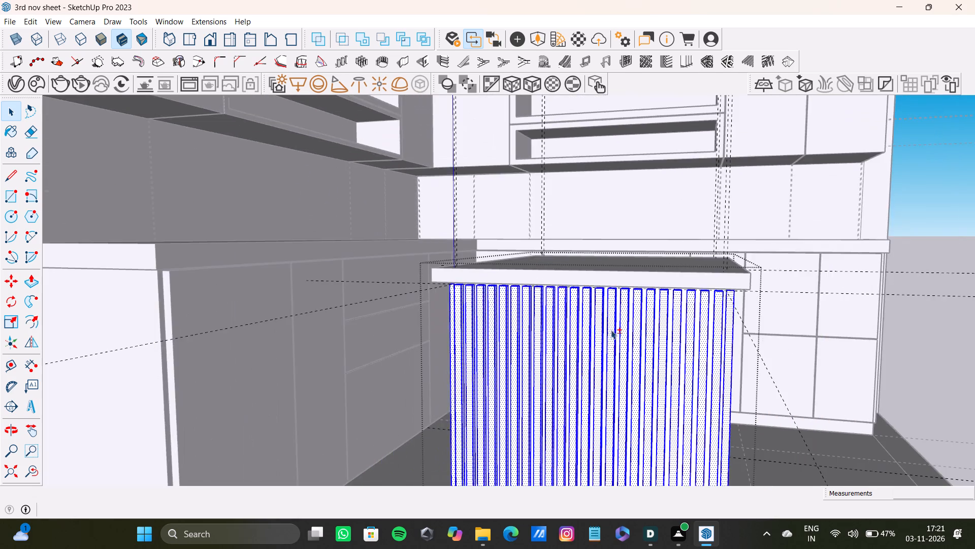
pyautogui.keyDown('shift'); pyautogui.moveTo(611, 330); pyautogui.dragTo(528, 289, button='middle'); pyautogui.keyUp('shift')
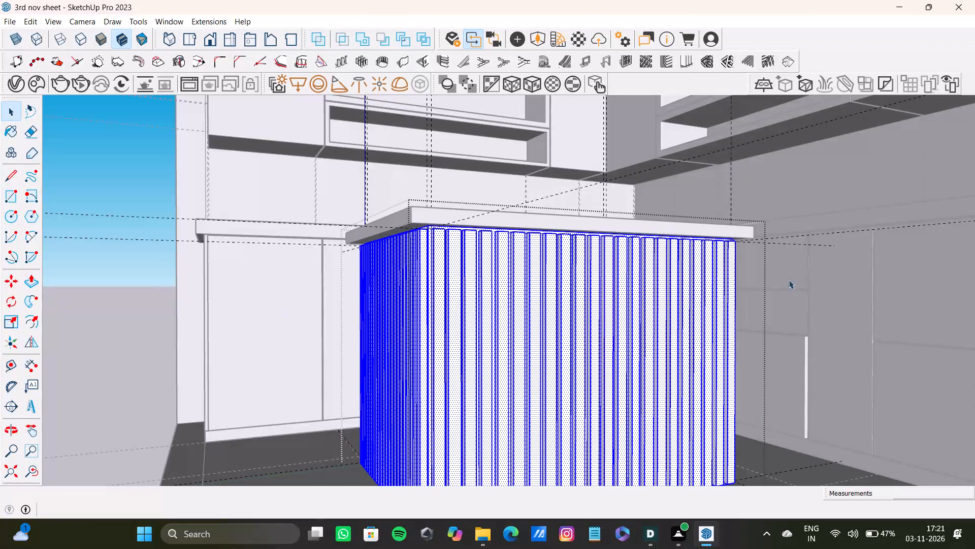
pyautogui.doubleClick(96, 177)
# Open the island group and select the front and one side face of the first strip beside the island's corner.
pyautogui.scroll(6, 459, 239)
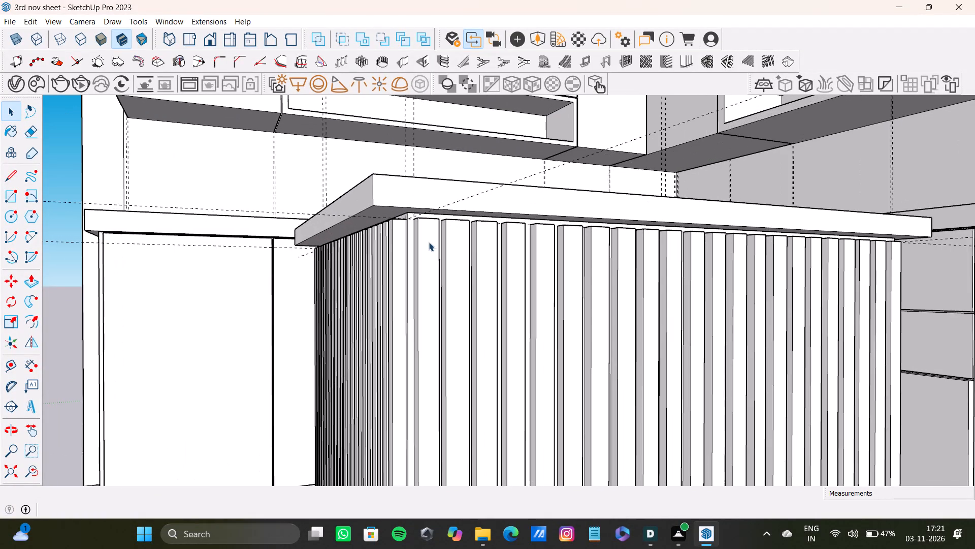
pyautogui.doubleClick(428, 239)
pyautogui.tripleClick(428, 238)
pyautogui.tripleClick(432, 246)
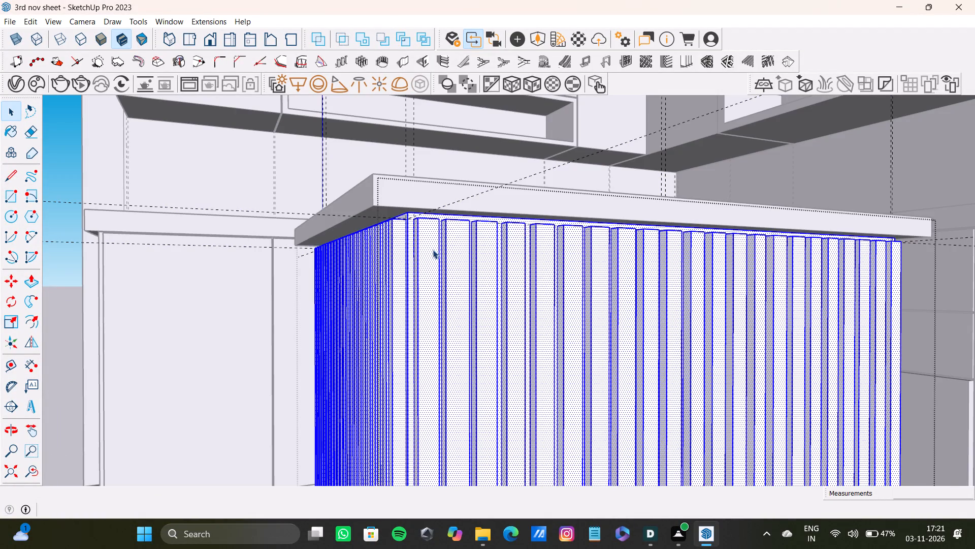
pyautogui.scroll(3, 422, 243)
pyautogui.doubleClick(422, 243)
pyautogui.keyDown('shift'); pyautogui.scroll(6, 400, 227); pyautogui.keyUp('shift')
pyautogui.moveTo(399, 227); pyautogui.dragTo(448, 238, button='middle')
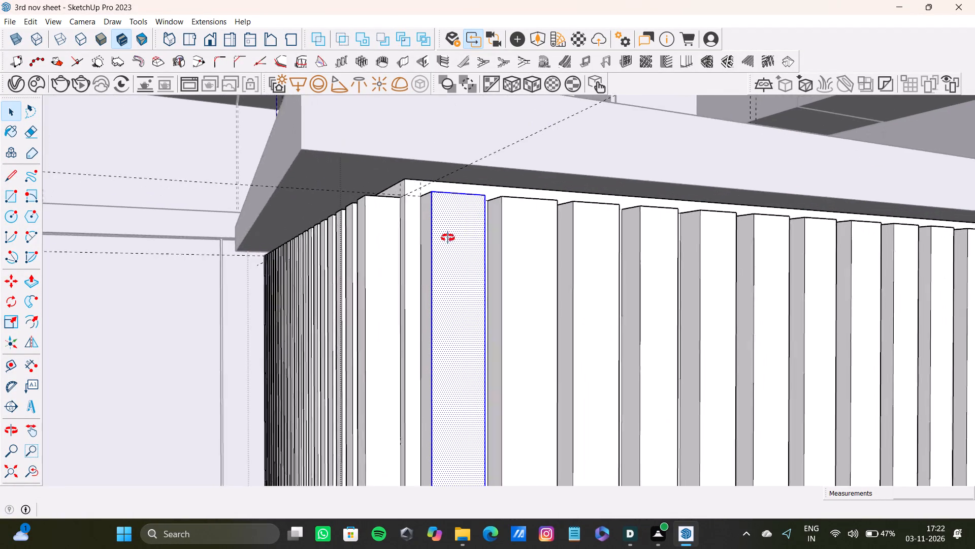
pyautogui.moveTo(448, 238); pyautogui.dragTo(482, 242, button='middle')
pyautogui.keyDown('shift'); pyautogui.scroll(4, 397, 222); pyautogui.keyUp('shift')
pyautogui.keyDown('shift'); pyautogui.tripleClick(389, 215); pyautogui.keyUp('shift')
pyautogui.keyDown('shift'); pyautogui.scroll(-3, 411, 225); pyautogui.keyUp('shift')
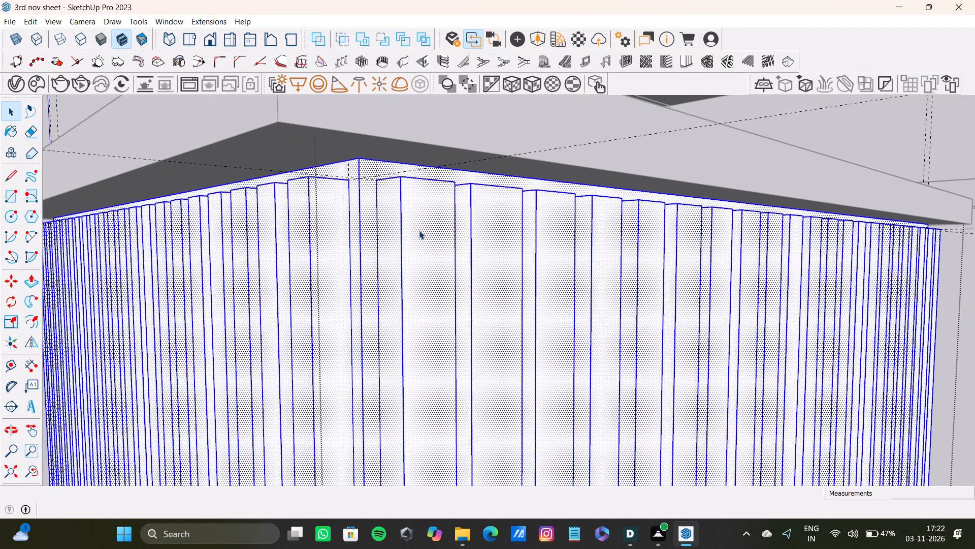
pyautogui.scroll(-1, 395, 236)
pyautogui.doubleClick(395, 236)
pyautogui.keyDown('shift'); pyautogui.doubleClick(415, 255); pyautogui.keyUp('shift')
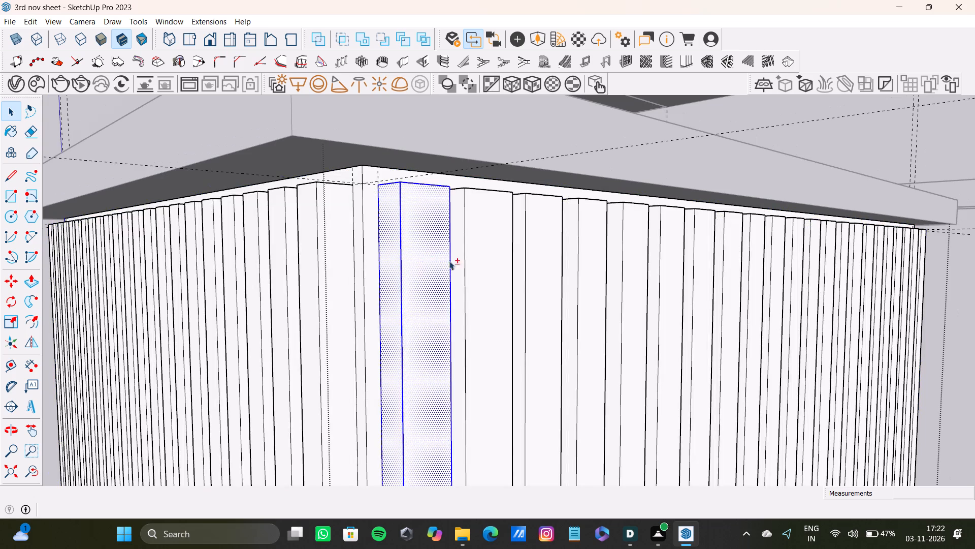
# Add the first strip's other side face and the second strip's front and side faces to the selection.
pyautogui.moveTo(449, 261); pyautogui.dragTo(308, 284, button='middle')
pyautogui.scroll(3, 490, 258)
pyautogui.moveTo(495, 261); pyautogui.dragTo(295, 285, button='middle')
pyautogui.scroll(-4, 533, 249)
pyautogui.keyDown('shift'); pyautogui.scroll(1, 564, 259); pyautogui.keyUp('shift')
pyautogui.keyDown('shift'); pyautogui.moveTo(563, 261); pyautogui.dragTo(519, 274, button='middle'); pyautogui.keyUp('shift')
pyautogui.keyDown('shift'); pyautogui.scroll(2, 544, 247); pyautogui.keyUp('shift')
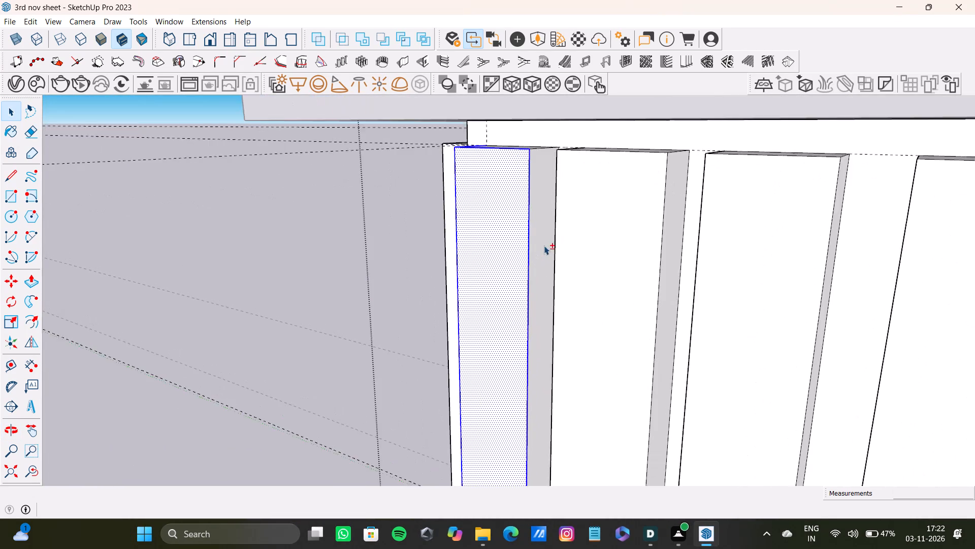
pyautogui.keyDown('shift'); pyautogui.scroll(4, 544, 246); pyautogui.keyUp('shift')
pyautogui.keyDown('shift'); pyautogui.click(540, 235); pyautogui.keyUp('shift')
pyautogui.keyDown('shift'); pyautogui.scroll(-4, 541, 232); pyautogui.keyUp('shift')
pyautogui.keyDown('shift'); pyautogui.moveTo(541, 233); pyautogui.dragTo(551, 252, button='middle'); pyautogui.keyUp('shift')
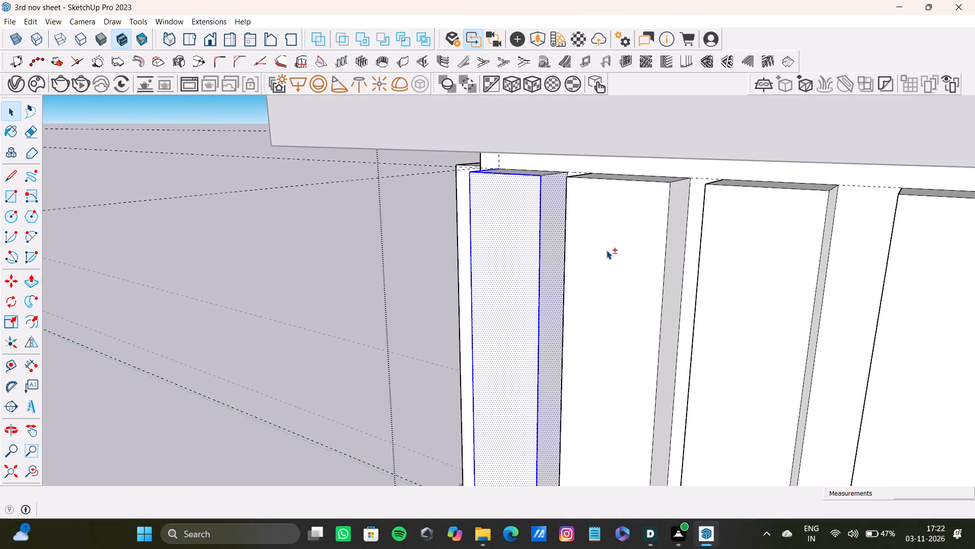
pyautogui.keyDown('shift'); pyautogui.doubleClick(606, 250); pyautogui.keyUp('shift')
pyautogui.keyDown('shift'); pyautogui.doubleClick(672, 254); pyautogui.keyUp('shift')
# Add the front and side faces of the third and fourth strips from the corner to the selection.
pyautogui.keyDown('shift'); pyautogui.doubleClick(729, 273); pyautogui.keyUp('shift')
pyautogui.keyDown('shift'); pyautogui.moveTo(719, 279); pyautogui.dragTo(504, 283, button='middle'); pyautogui.keyUp('shift')
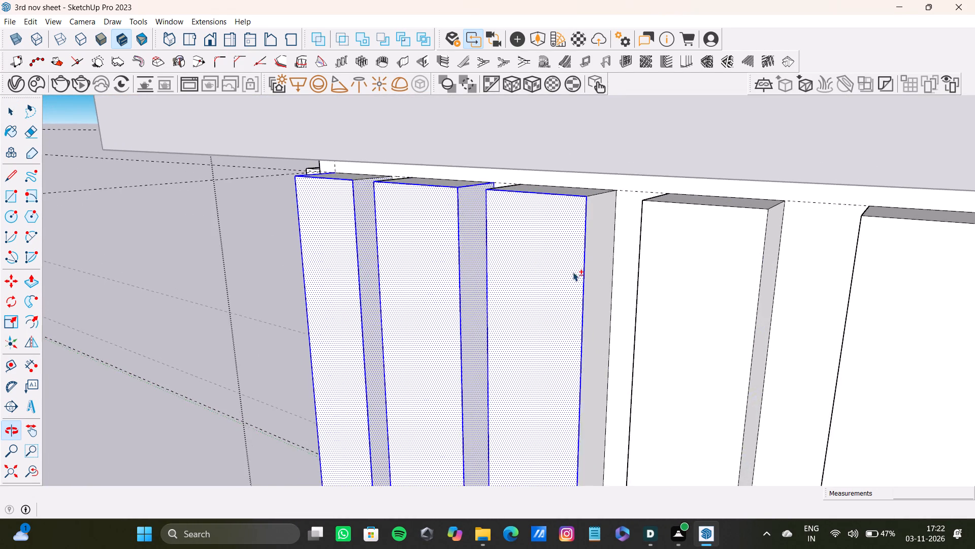
pyautogui.keyDown('shift'); pyautogui.scroll(3, 573, 271); pyautogui.keyUp('shift')
pyautogui.keyDown('shift'); pyautogui.doubleClick(609, 274); pyautogui.keyUp('shift')
pyautogui.keyDown('shift'); pyautogui.doubleClick(722, 293); pyautogui.keyUp('shift')
pyautogui.keyDown('shift'); pyautogui.moveTo(714, 300); pyautogui.dragTo(395, 293, button='middle'); pyautogui.keyUp('shift')
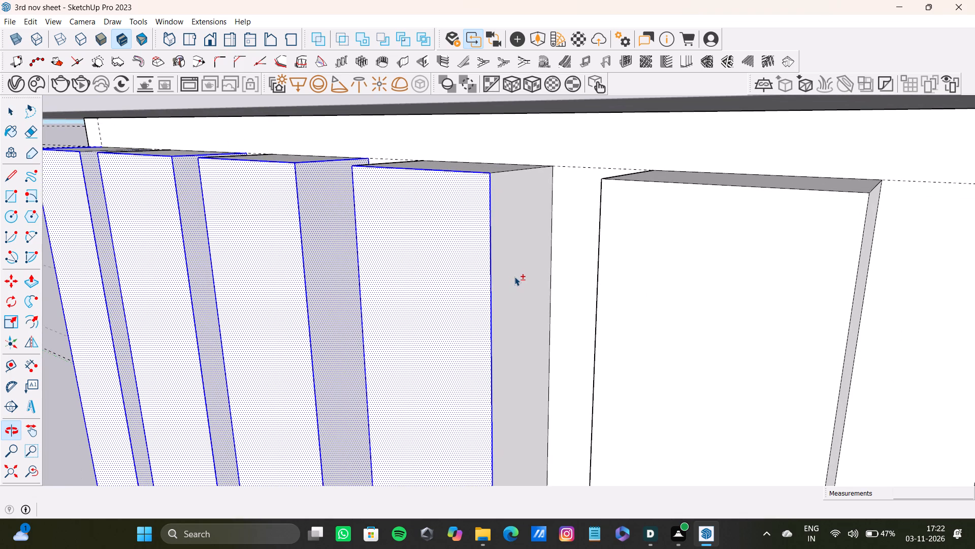
pyautogui.keyDown('shift'); pyautogui.doubleClick(518, 277); pyautogui.keyUp('shift')
# Add the front and side faces of the fifth, sixth and seventh strips to the selection.
pyautogui.keyDown('shift'); pyautogui.doubleClick(687, 300); pyautogui.keyUp('shift')
pyautogui.keyDown('shift'); pyautogui.moveTo(691, 298); pyautogui.dragTo(342, 302, button='middle'); pyautogui.keyUp('shift')
pyautogui.keyDown('shift'); pyautogui.click(471, 300); pyautogui.keyUp('shift')
pyautogui.keyDown('shift'); pyautogui.moveTo(471, 300); pyautogui.dragTo(477, 300); pyautogui.keyUp('shift')
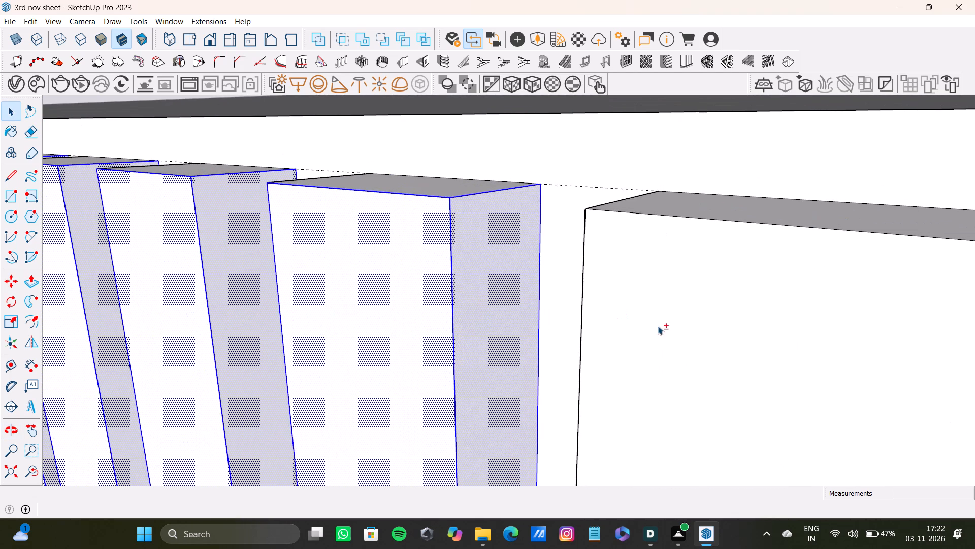
pyautogui.keyDown('shift'); pyautogui.doubleClick(658, 326); pyautogui.keyUp('shift')
pyautogui.keyDown('shift'); pyautogui.scroll(-12, 658, 326); pyautogui.keyUp('shift')
pyautogui.keyDown('shift'); pyautogui.moveTo(671, 337); pyautogui.dragTo(340, 276, button='middle'); pyautogui.keyUp('shift')
pyautogui.keyDown('shift'); pyautogui.scroll(4, 426, 278); pyautogui.keyUp('shift')
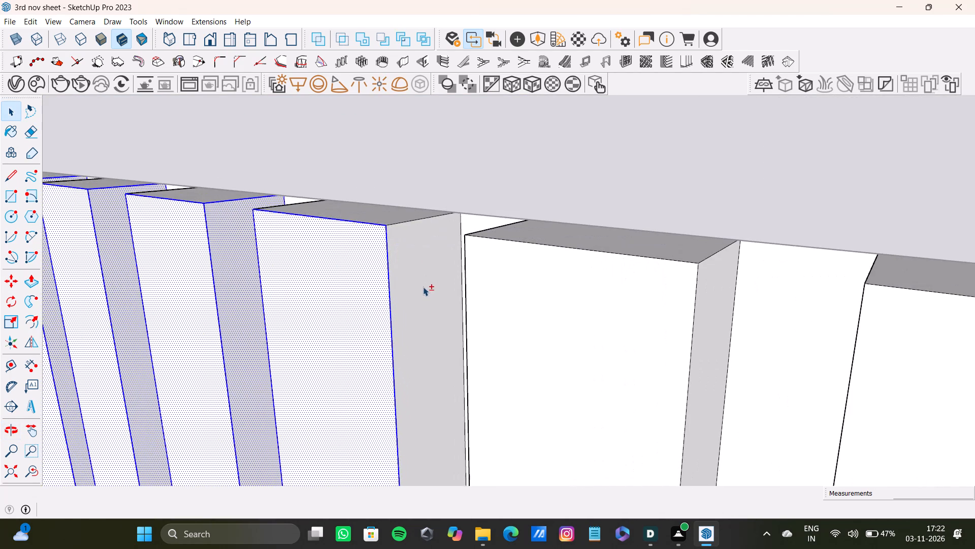
pyautogui.keyDown('shift'); pyautogui.doubleClick(423, 287); pyautogui.keyUp('shift')
pyautogui.keyDown('shift'); pyautogui.doubleClick(637, 323); pyautogui.keyUp('shift')
pyautogui.keyDown('shift'); pyautogui.doubleClick(707, 323); pyautogui.keyUp('shift')
# Extend the selection with the front and side faces of the eighth and ninth strips.
pyautogui.keyDown('shift'); pyautogui.scroll(-4, 705, 323); pyautogui.keyUp('shift')
pyautogui.keyDown('shift'); pyautogui.moveTo(696, 323); pyautogui.dragTo(597, 302, button='middle'); pyautogui.keyUp('shift')
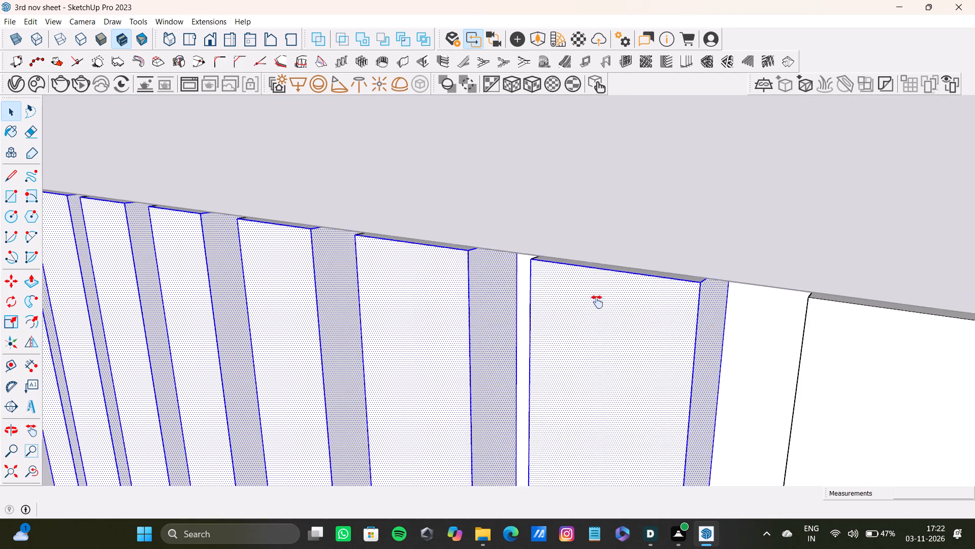
pyautogui.keyDown('shift'); pyautogui.moveTo(597, 302); pyautogui.dragTo(338, 233, button='middle'); pyautogui.keyUp('shift')
pyautogui.keyDown('shift'); pyautogui.doubleClick(454, 254); pyautogui.keyUp('shift')
pyautogui.keyDown('shift'); pyautogui.doubleClick(631, 289); pyautogui.keyUp('shift')
pyautogui.keyDown('shift'); pyautogui.scroll(-3, 629, 289); pyautogui.keyUp('shift')
pyautogui.keyDown('shift'); pyautogui.moveTo(617, 289); pyautogui.dragTo(389, 234, button='middle'); pyautogui.keyUp('shift')
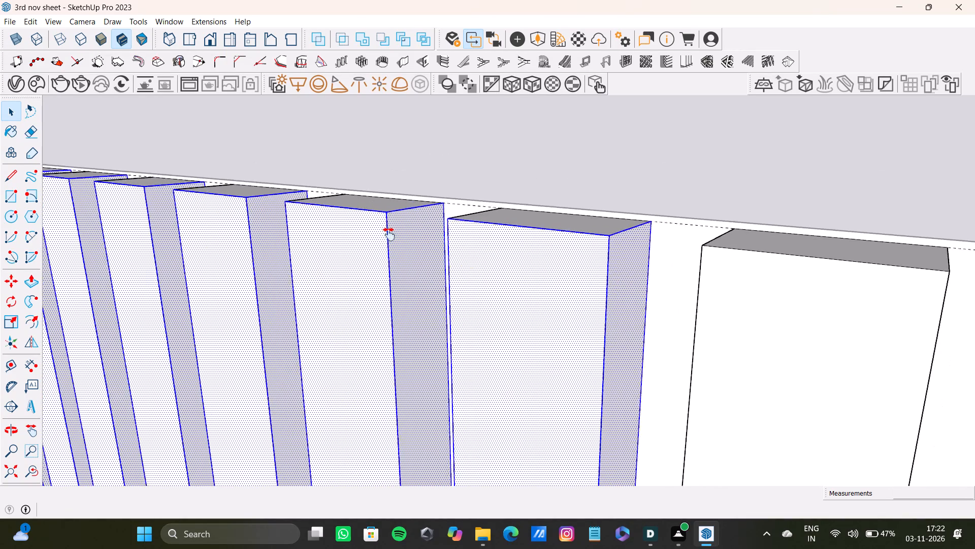
pyautogui.keyDown('shift'); pyautogui.moveTo(389, 234); pyautogui.dragTo(385, 233, button='middle'); pyautogui.keyUp('shift')
pyautogui.keyDown('shift'); pyautogui.doubleClick(527, 258); pyautogui.keyUp('shift')
pyautogui.keyDown('shift'); pyautogui.doubleClick(653, 282); pyautogui.keyUp('shift')
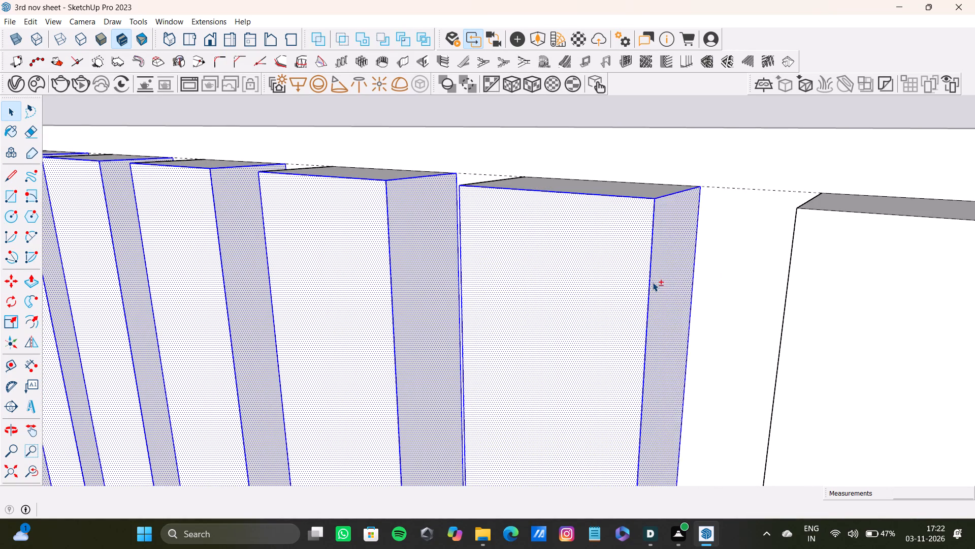
# Extend the selection with the front and side faces of the tenth and eleventh strips.
pyautogui.keyDown('shift'); pyautogui.scroll(-7, 593, 296); pyautogui.keyUp('shift')
pyautogui.keyDown('shift'); pyautogui.moveTo(583, 296); pyautogui.dragTo(378, 268, button='middle'); pyautogui.keyUp('shift')
pyautogui.keyDown('shift'); pyautogui.doubleClick(493, 274); pyautogui.keyUp('shift')
pyautogui.keyDown('shift'); pyautogui.doubleClick(575, 275); pyautogui.keyUp('shift')
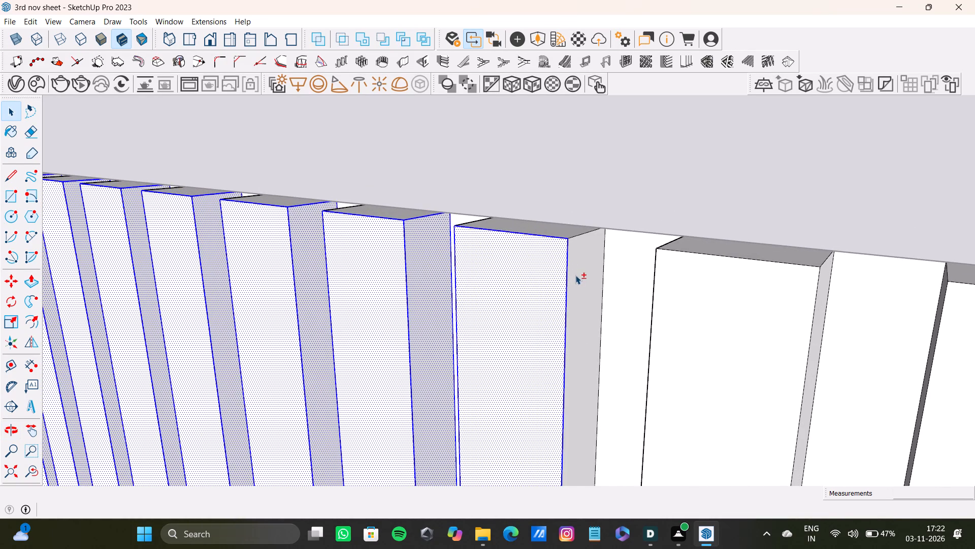
pyautogui.keyDown('shift'); pyautogui.moveTo(559, 275); pyautogui.dragTo(193, 277, button='middle'); pyautogui.keyUp('shift')
pyautogui.keyDown('shift'); pyautogui.click(333, 322); pyautogui.keyUp('shift')
pyautogui.keyDown('shift'); pyautogui.moveTo(333, 324); pyautogui.dragTo(339, 325); pyautogui.keyUp('shift')
pyautogui.keyDown('shift'); pyautogui.doubleClick(378, 339); pyautogui.keyUp('shift')
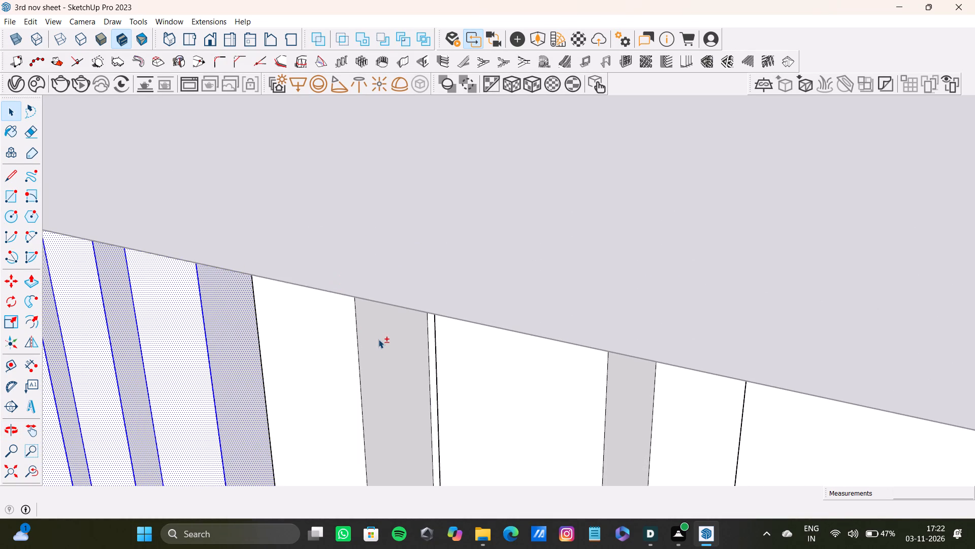
pyautogui.keyDown('shift'); pyautogui.doubleClick(343, 339); pyautogui.keyUp('shift')
# Add the front and side faces of the twelfth and thirteenth strips to the selection.
pyautogui.keyDown('shift'); pyautogui.moveTo(371, 339); pyautogui.dragTo(356, 219, button='middle'); pyautogui.keyUp('shift')
pyautogui.keyDown('shift'); pyautogui.doubleClick(519, 285); pyautogui.keyUp('shift')
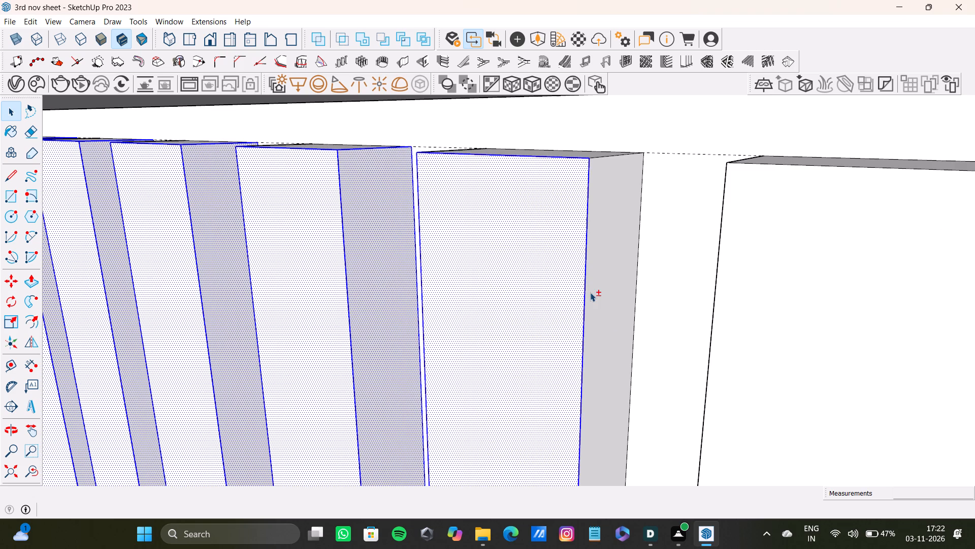
pyautogui.keyDown('shift'); pyautogui.doubleClick(590, 292); pyautogui.keyUp('shift')
pyautogui.keyDown('shift'); pyautogui.moveTo(590, 296); pyautogui.dragTo(456, 204, button='middle'); pyautogui.keyUp('shift')
pyautogui.keyDown('shift'); pyautogui.doubleClick(656, 280); pyautogui.keyUp('shift')
pyautogui.keyDown('shift'); pyautogui.moveTo(697, 282); pyautogui.dragTo(483, 250, button='middle'); pyautogui.keyUp('shift')
pyautogui.keyDown('shift'); pyautogui.doubleClick(604, 272); pyautogui.keyUp('shift')
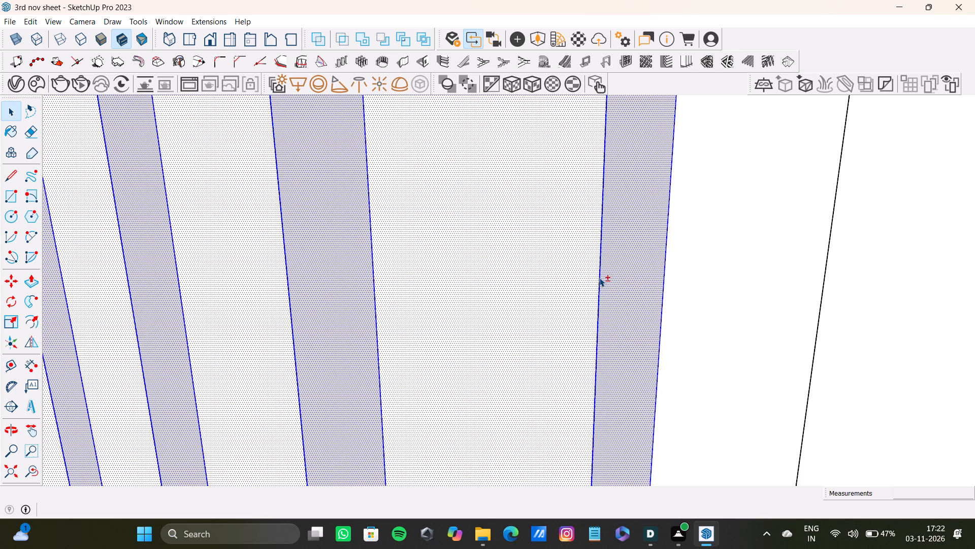
# Add the front and side faces of the fourteenth and fifteenth strips to the selection.
pyautogui.keyDown('shift'); pyautogui.scroll(-15, 435, 360); pyautogui.keyUp('shift')
pyautogui.keyDown('shift'); pyautogui.scroll(-10, 404, 322); pyautogui.keyUp('shift')
pyautogui.keyDown('shift'); pyautogui.moveTo(535, 279); pyautogui.dragTo(443, 269, button='middle'); pyautogui.keyUp('shift')
pyautogui.keyDown('shift'); pyautogui.scroll(4, 511, 266); pyautogui.keyUp('shift')
pyautogui.keyDown('shift'); pyautogui.doubleClick(546, 259); pyautogui.keyUp('shift')
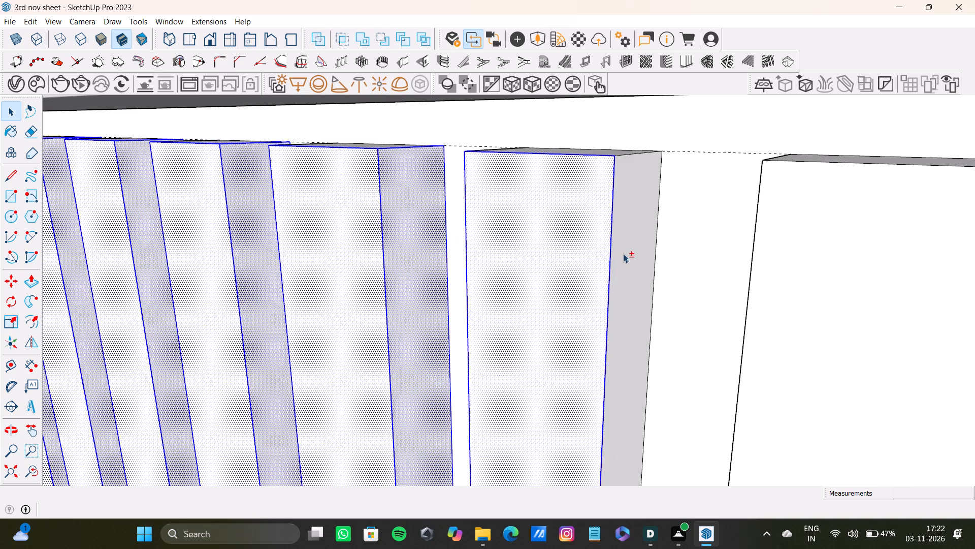
pyautogui.keyDown('shift'); pyautogui.doubleClick(625, 256); pyautogui.keyUp('shift')
pyautogui.keyDown('shift'); pyautogui.moveTo(620, 235); pyautogui.dragTo(321, 217, button='middle'); pyautogui.keyUp('shift')
pyautogui.keyDown('shift'); pyautogui.doubleClick(552, 270); pyautogui.keyUp('shift')
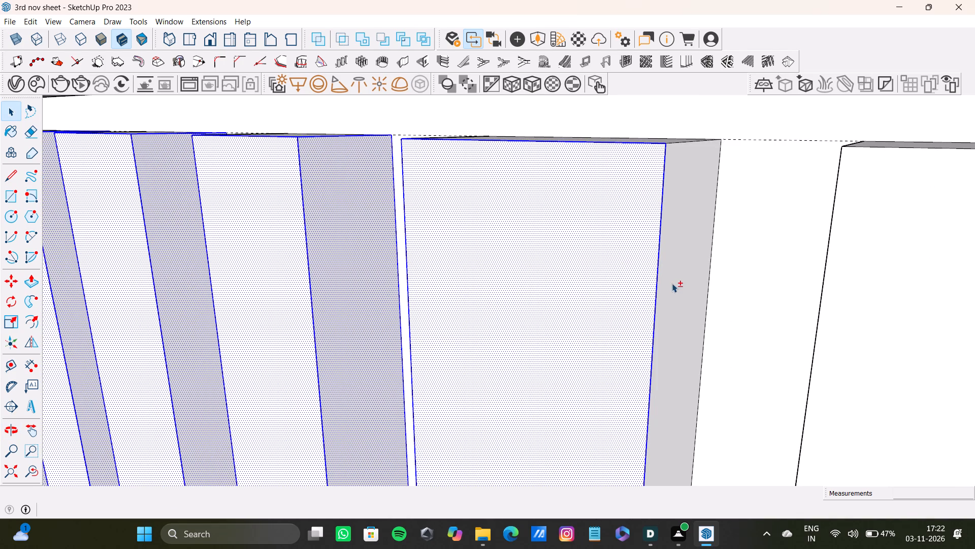
pyautogui.keyDown('shift'); pyautogui.doubleClick(672, 283); pyautogui.keyUp('shift')
# Extend the selection with the front and side faces of the sixteenth, seventeenth and eighteenth strips.
pyautogui.keyDown('shift'); pyautogui.moveTo(636, 249); pyautogui.dragTo(308, 200, button='middle'); pyautogui.keyUp('shift')
pyautogui.keyDown('shift'); pyautogui.doubleClick(543, 248); pyautogui.keyUp('shift')
pyautogui.keyDown('shift'); pyautogui.scroll(-7, 541, 246); pyautogui.keyUp('shift')
pyautogui.keyDown('shift'); pyautogui.moveTo(515, 238); pyautogui.dragTo(402, 230, button='middle'); pyautogui.keyUp('shift')
pyautogui.keyDown('shift'); pyautogui.doubleClick(599, 255); pyautogui.keyUp('shift')
pyautogui.keyDown('shift'); pyautogui.doubleClick(701, 293); pyautogui.keyUp('shift')
pyautogui.keyDown('shift'); pyautogui.moveTo(629, 261); pyautogui.dragTo(338, 232, button='middle'); pyautogui.keyUp('shift')
pyautogui.keyDown('shift'); pyautogui.doubleClick(554, 226); pyautogui.keyUp('shift')
pyautogui.keyDown('shift'); pyautogui.doubleClick(743, 264); pyautogui.keyUp('shift')
pyautogui.keyDown('shift'); pyautogui.moveTo(736, 260); pyautogui.dragTo(386, 267, button='middle'); pyautogui.keyUp('shift')
pyautogui.keyDown('shift'); pyautogui.scroll(-1, 385, 267); pyautogui.keyUp('shift')
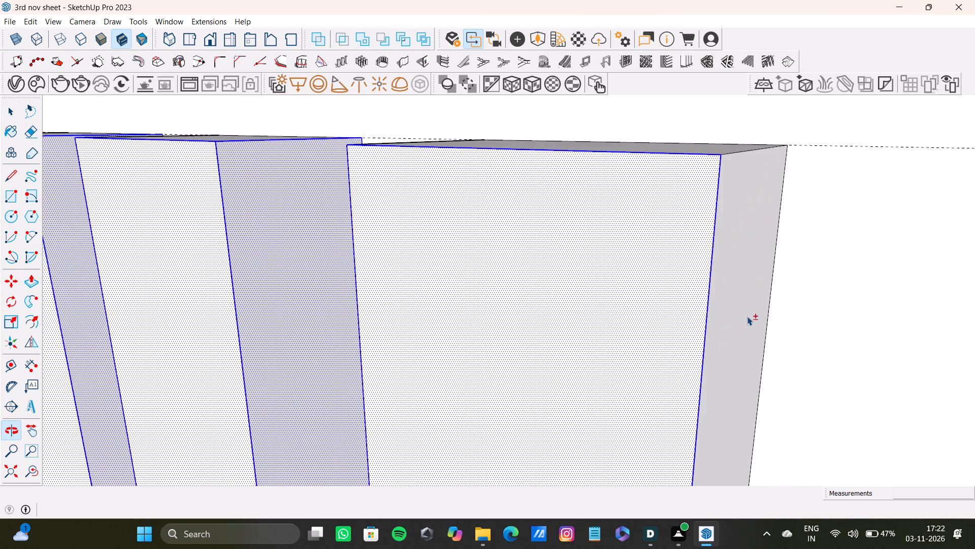
pyautogui.keyDown('shift'); pyautogui.doubleClick(752, 325); pyautogui.keyUp('shift')
pyautogui.keyDown('shift'); pyautogui.scroll(-9, 720, 327); pyautogui.keyUp('shift')
pyautogui.keyDown('shift'); pyautogui.doubleClick(714, 315); pyautogui.keyUp('shift')
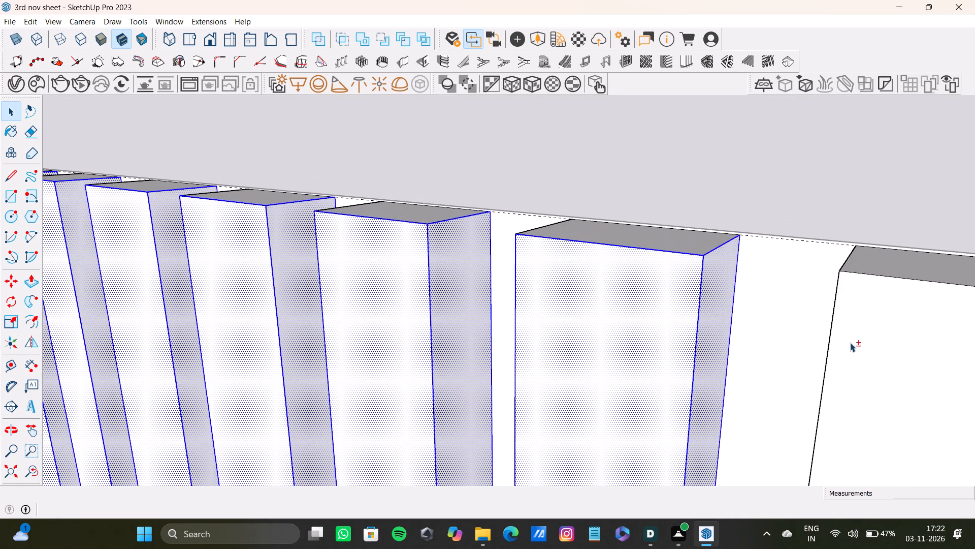
# Add the front and side faces of the nineteenth and twentieth strips to the selection.
pyautogui.keyDown('shift'); pyautogui.doubleClick(850, 343); pyautogui.keyUp('shift')
pyautogui.keyDown('shift'); pyautogui.moveTo(823, 332); pyautogui.dragTo(428, 285, button='middle'); pyautogui.keyUp('shift')
pyautogui.keyDown('shift'); pyautogui.doubleClick(638, 343); pyautogui.keyUp('shift')
pyautogui.keyDown('shift'); pyautogui.doubleClick(789, 352); pyautogui.keyUp('shift')
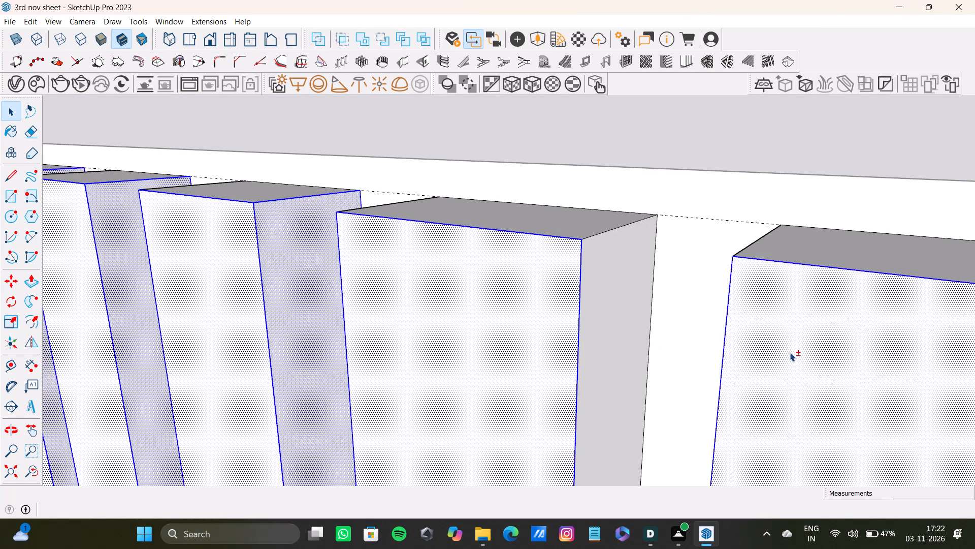
pyautogui.keyDown('shift'); pyautogui.doubleClick(632, 347); pyautogui.keyUp('shift')
pyautogui.keyDown('shift'); pyautogui.moveTo(638, 320); pyautogui.dragTo(347, 224, button='middle'); pyautogui.keyUp('shift')
pyautogui.keyDown('shift'); pyautogui.click(299, 253); pyautogui.keyUp('shift')
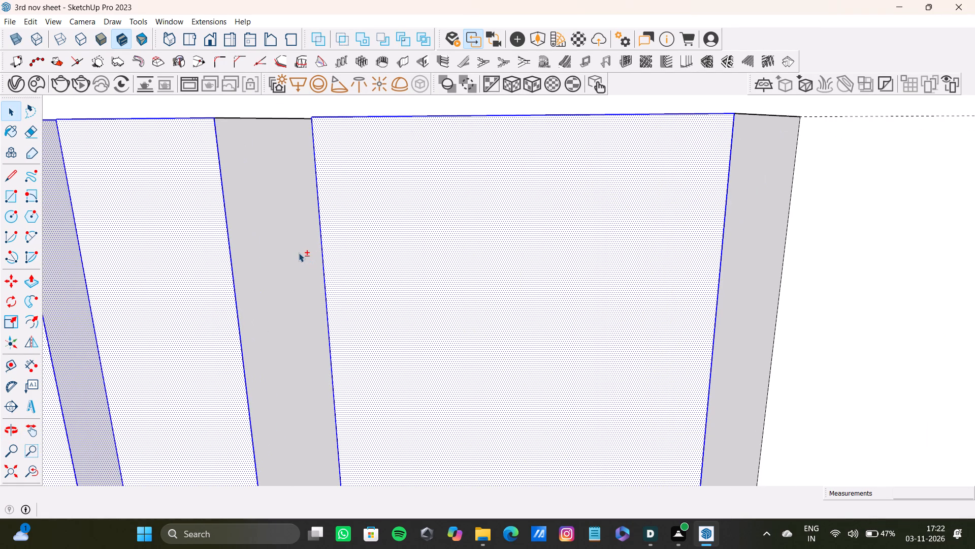
pyautogui.keyDown('shift'); pyautogui.moveTo(298, 253); pyautogui.dragTo(310, 253); pyautogui.keyUp('shift')
pyautogui.keyDown('shift'); pyautogui.doubleClick(730, 351); pyautogui.keyUp('shift')
# Add the front and side faces of the remaining strips, up to the last one at the island's end, to the selection.
pyautogui.keyDown('shift'); pyautogui.scroll(-8, 718, 350); pyautogui.keyUp('shift')
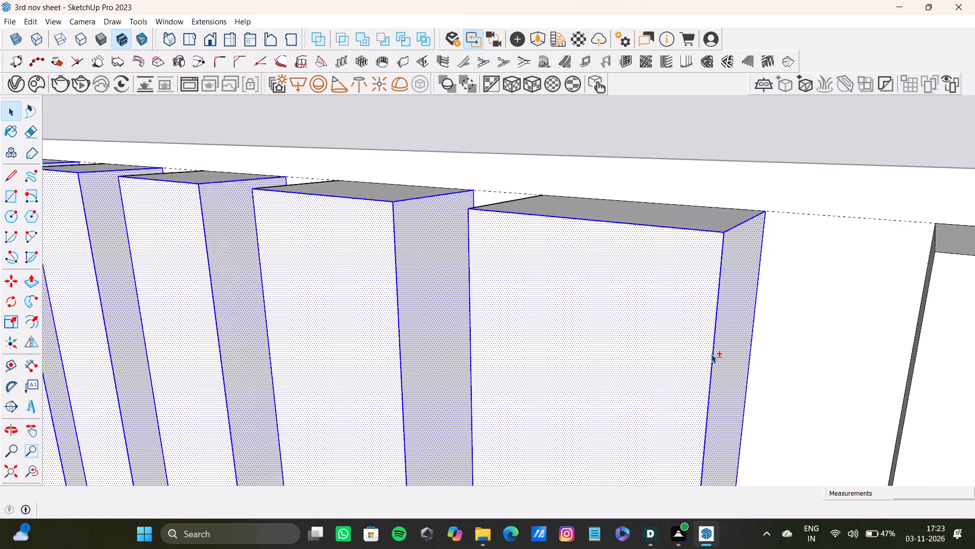
pyautogui.keyDown('shift'); pyautogui.scroll(-4, 711, 354); pyautogui.keyUp('shift')
pyautogui.keyDown('shift'); pyautogui.moveTo(789, 354); pyautogui.dragTo(522, 291, button='middle'); pyautogui.keyUp('shift')
pyautogui.keyDown('shift'); pyautogui.scroll(-8, 535, 310); pyautogui.keyUp('shift')
pyautogui.keyDown('shift'); pyautogui.doubleClick(554, 318); pyautogui.keyUp('shift')
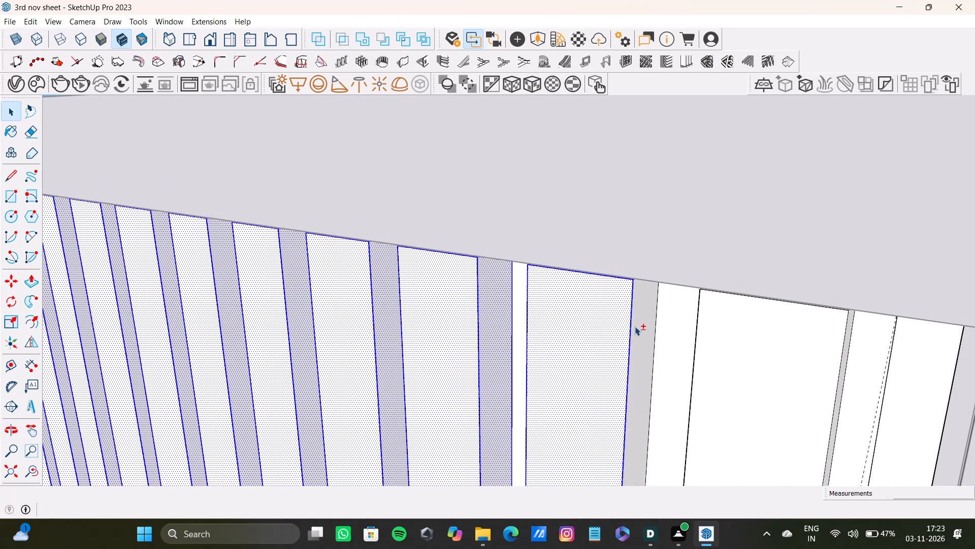
pyautogui.keyDown('shift'); pyautogui.doubleClick(635, 327); pyautogui.keyUp('shift')
pyautogui.keyDown('shift'); pyautogui.moveTo(680, 347); pyautogui.dragTo(672, 349); pyautogui.keyUp('shift')
pyautogui.keyDown('shift'); pyautogui.moveTo(677, 345); pyautogui.dragTo(585, 341, button='middle'); pyautogui.keyUp('shift')
pyautogui.keyDown('shift'); pyautogui.click(578, 337); pyautogui.keyUp('shift')
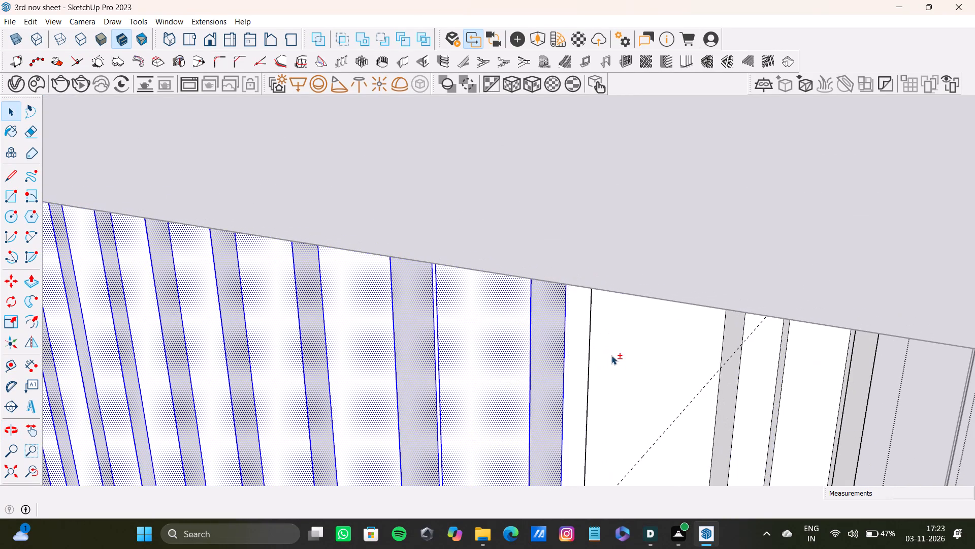
pyautogui.keyDown('shift'); pyautogui.doubleClick(632, 363); pyautogui.keyUp('shift')
pyautogui.keyDown('shift'); pyautogui.moveTo(712, 372); pyautogui.dragTo(625, 364, button='middle'); pyautogui.keyUp('shift')
pyautogui.keyDown('shift'); pyautogui.scroll(4, 637, 361); pyautogui.keyUp('shift')
pyautogui.keyDown('shift'); pyautogui.doubleClick(648, 358); pyautogui.keyUp('shift')
pyautogui.keyDown('shift'); pyautogui.scroll(-4, 648, 358); pyautogui.keyUp('shift')
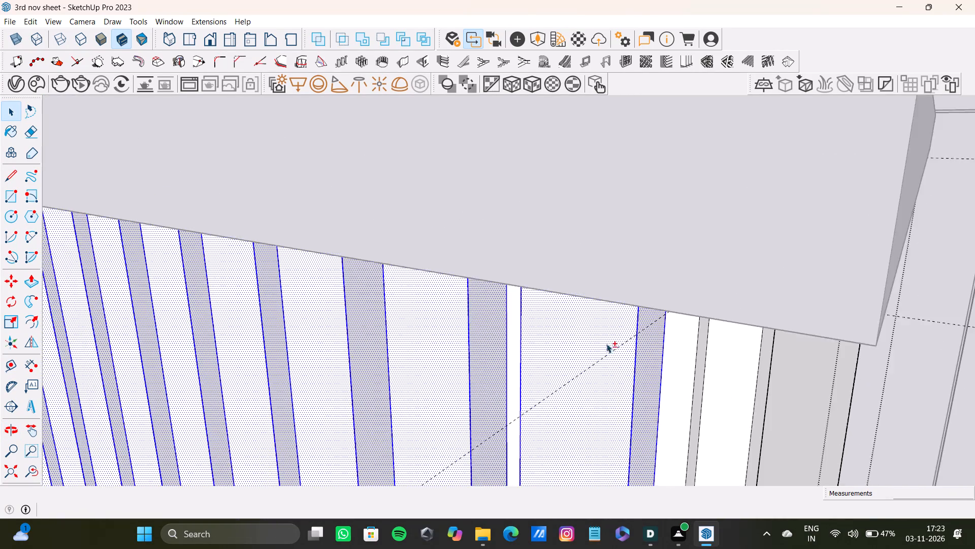
# Add the top face and opposite side face of the last strip at the island's end to the selection.
pyautogui.keyDown('shift'); pyautogui.scroll(-6, 606, 344); pyautogui.keyUp('shift')
pyautogui.moveTo(575, 365); pyautogui.dragTo(766, 331, button='middle')
pyautogui.scroll(-3, 592, 362)
pyautogui.keyDown('shift'); pyautogui.scroll(-4, 522, 396); pyautogui.keyUp('shift')
pyautogui.keyDown('shift'); pyautogui.moveTo(515, 398); pyautogui.dragTo(623, 354, button='middle'); pyautogui.keyUp('shift')
pyautogui.scroll(6, 617, 345)
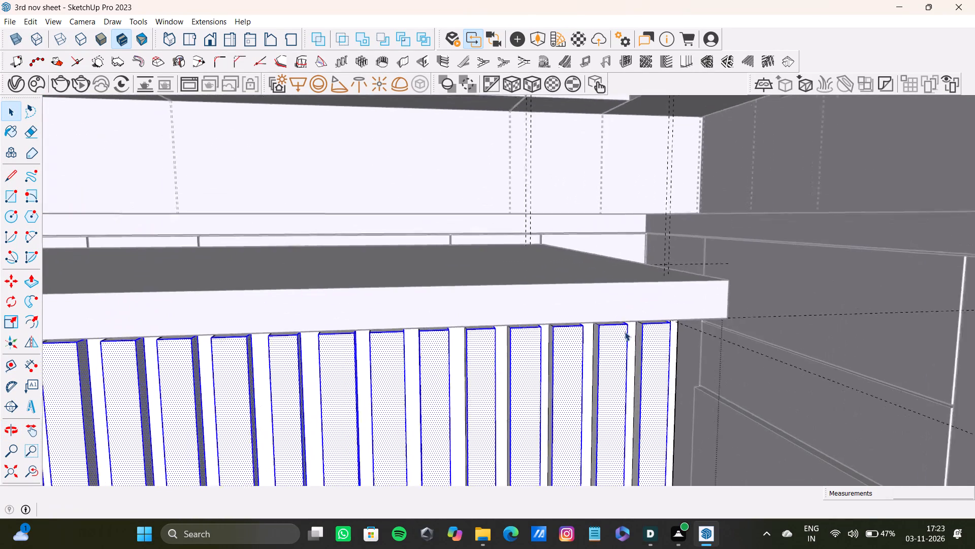
pyautogui.scroll(7, 625, 331)
pyautogui.moveTo(639, 326); pyautogui.dragTo(699, 318, button='middle')
pyautogui.scroll(15, 632, 331)
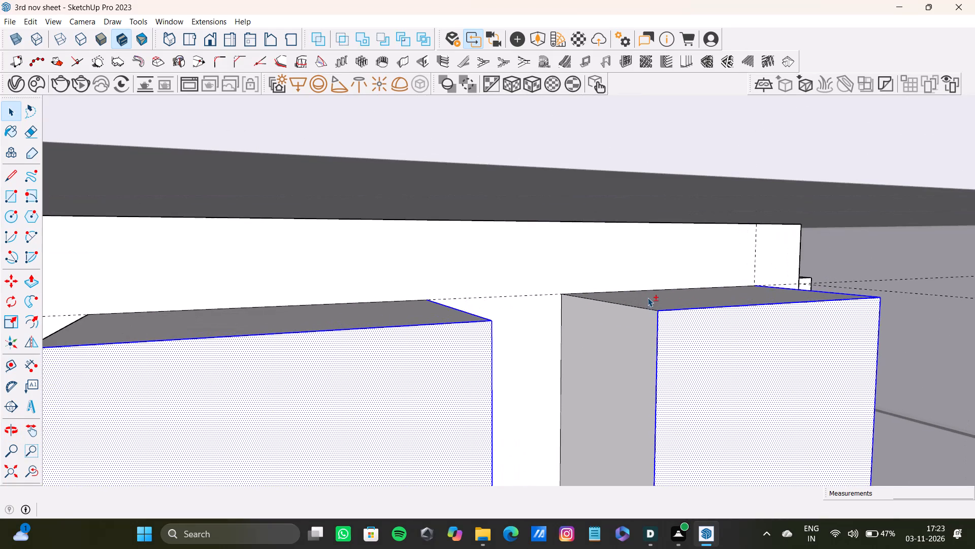
pyautogui.keyDown('shift'); pyautogui.click(647, 297); pyautogui.keyUp('shift')
pyautogui.keyDown('shift'); pyautogui.doubleClick(637, 335); pyautogui.keyUp('shift')
# Add the top and opposite side faces of the second and third strips from the island's end to the selection.
pyautogui.keyDown('shift'); pyautogui.scroll(-5, 613, 349); pyautogui.keyUp('shift')
pyautogui.keyDown('shift'); pyautogui.moveTo(590, 365); pyautogui.dragTo(804, 277, button='middle'); pyautogui.keyUp('shift')
pyautogui.keyDown('shift'); pyautogui.scroll(-1, 805, 277); pyautogui.keyUp('shift')
pyautogui.keyDown('shift'); pyautogui.scroll(3, 607, 270); pyautogui.keyUp('shift')
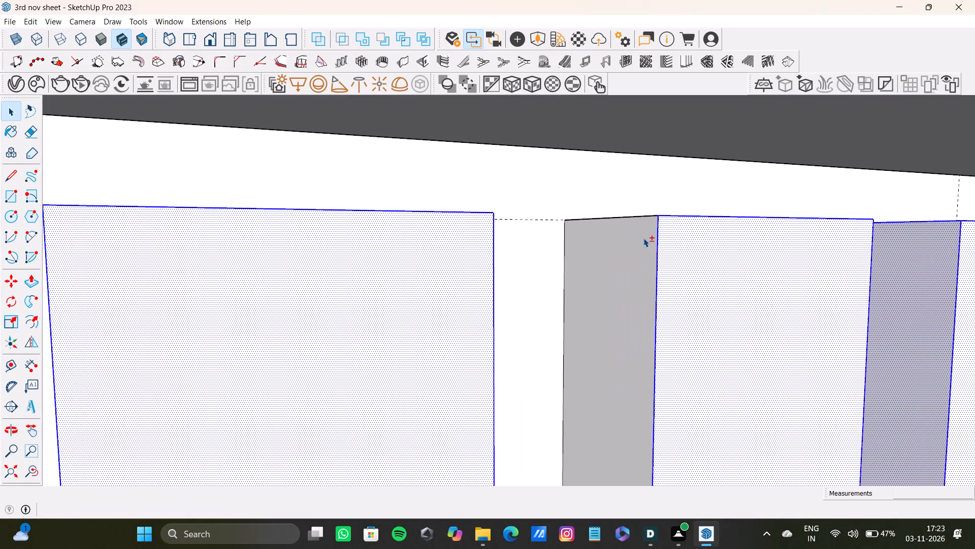
pyautogui.keyDown('shift'); pyautogui.doubleClick(603, 249); pyautogui.keyUp('shift')
pyautogui.moveTo(605, 249); pyautogui.dragTo(594, 291, button='middle')
pyautogui.keyDown('shift'); pyautogui.doubleClick(642, 222); pyautogui.keyUp('shift')
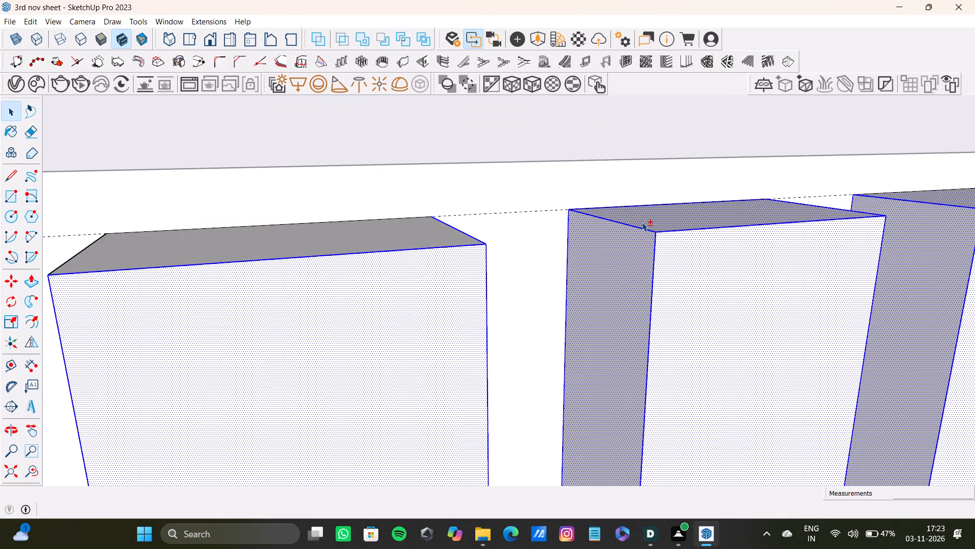
pyautogui.keyDown('shift'); pyautogui.doubleClick(385, 240); pyautogui.keyUp('shift')
pyautogui.keyDown('shift'); pyautogui.scroll(-3, 367, 248); pyautogui.keyUp('shift')
pyautogui.keyDown('shift'); pyautogui.moveTo(334, 265); pyautogui.dragTo(666, 280, button='middle'); pyautogui.keyUp('shift')
pyautogui.keyDown('shift'); pyautogui.scroll(3, 506, 311); pyautogui.keyUp('shift')
pyautogui.keyDown('shift'); pyautogui.doubleClick(472, 321); pyautogui.keyUp('shift')
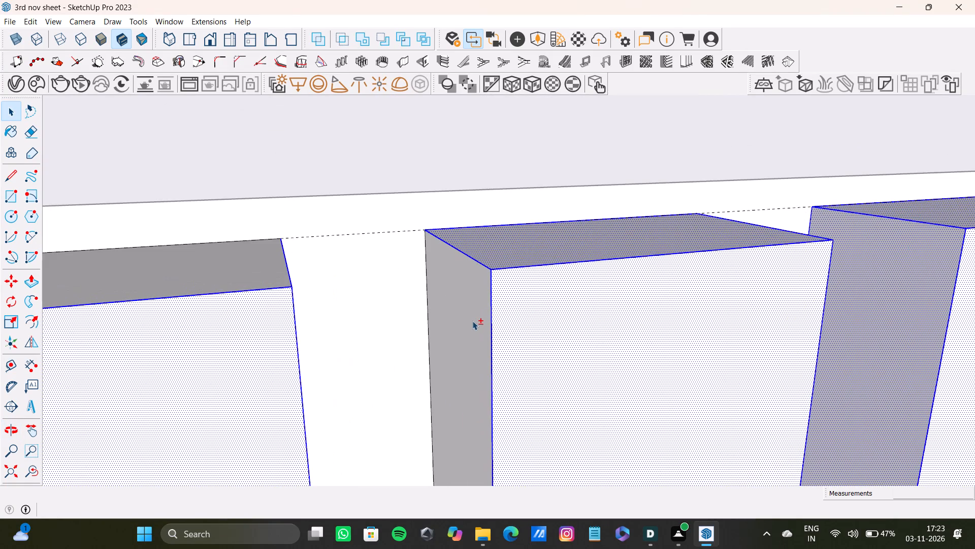
# Add the top and opposite side faces of the fourth strip from the end, keeping its front face selected.
pyautogui.keyDown('shift'); pyautogui.scroll(-4, 471, 321); pyautogui.keyUp('shift')
pyautogui.keyDown('shift'); pyautogui.moveTo(471, 321); pyautogui.dragTo(733, 312, button='middle'); pyautogui.keyUp('shift')
pyautogui.keyDown('shift'); pyautogui.moveTo(377, 401); pyautogui.dragTo(463, 298, button='middle'); pyautogui.keyUp('shift')
pyautogui.keyDown('shift'); pyautogui.scroll(3, 423, 244); pyautogui.keyUp('shift')
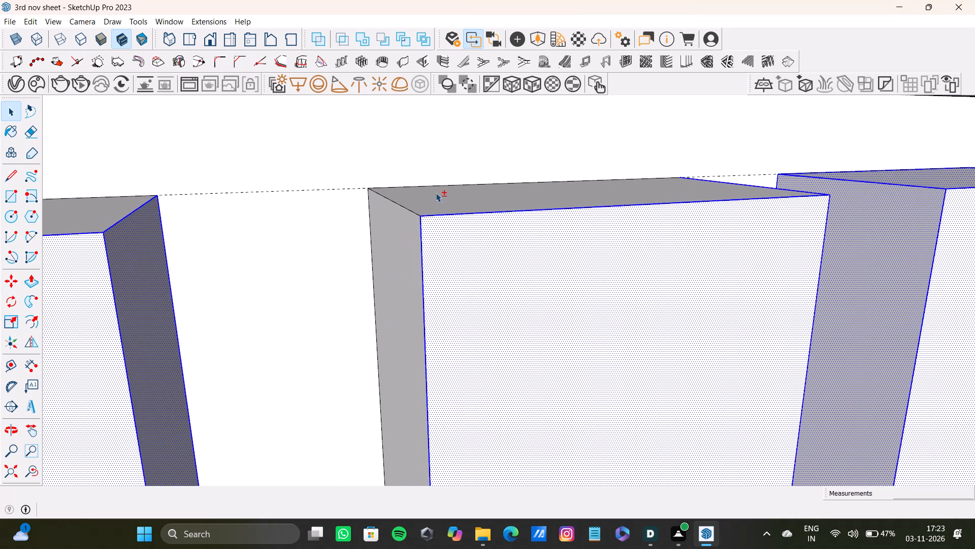
pyautogui.keyDown('shift'); pyautogui.doubleClick(436, 193); pyautogui.keyUp('shift')
pyautogui.keyDown('shift'); pyautogui.doubleClick(394, 259); pyautogui.keyUp('shift')
pyautogui.keyDown('shift'); pyautogui.doubleClick(428, 215); pyautogui.keyUp('shift')
pyautogui.keyDown('shift'); pyautogui.doubleClick(441, 188); pyautogui.keyUp('shift')
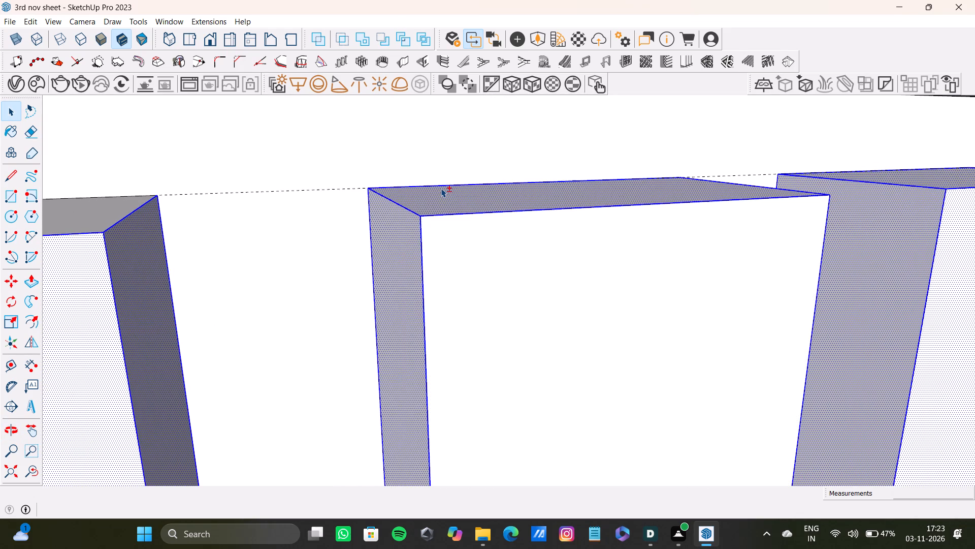
pyautogui.keyDown('shift'); pyautogui.doubleClick(465, 261); pyautogui.keyUp('shift')
# Add the top face of the fifth strip from the island's end to the selection.
pyautogui.keyDown('shift'); pyautogui.doubleClick(96, 218); pyautogui.keyUp('shift')
pyautogui.keyDown('shift'); pyautogui.moveTo(192, 256); pyautogui.dragTo(576, 269, button='middle'); pyautogui.keyUp('shift')
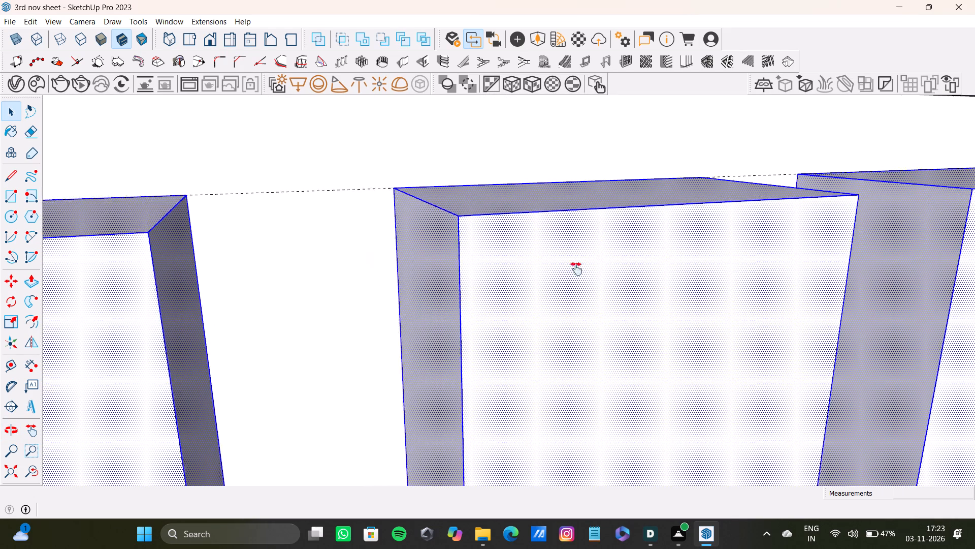
pyautogui.keyDown('shift'); pyautogui.moveTo(576, 269); pyautogui.dragTo(904, 310, button='middle'); pyautogui.keyUp('shift')
pyautogui.keyDown('shift'); pyautogui.doubleClick(602, 348); pyautogui.keyUp('shift')
pyautogui.keyDown('shift'); pyautogui.scroll(-4, 459, 386); pyautogui.keyUp('shift')
pyautogui.keyDown('shift'); pyautogui.moveTo(461, 384); pyautogui.dragTo(572, 320, button='middle'); pyautogui.keyUp('shift')
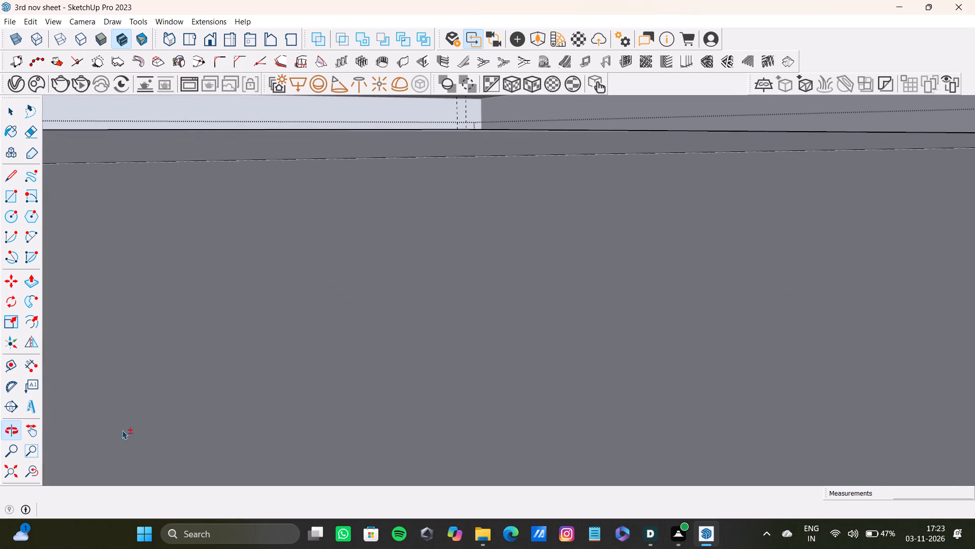
pyautogui.keyDown('shift'); pyautogui.click(6, 467); pyautogui.keyUp('shift')
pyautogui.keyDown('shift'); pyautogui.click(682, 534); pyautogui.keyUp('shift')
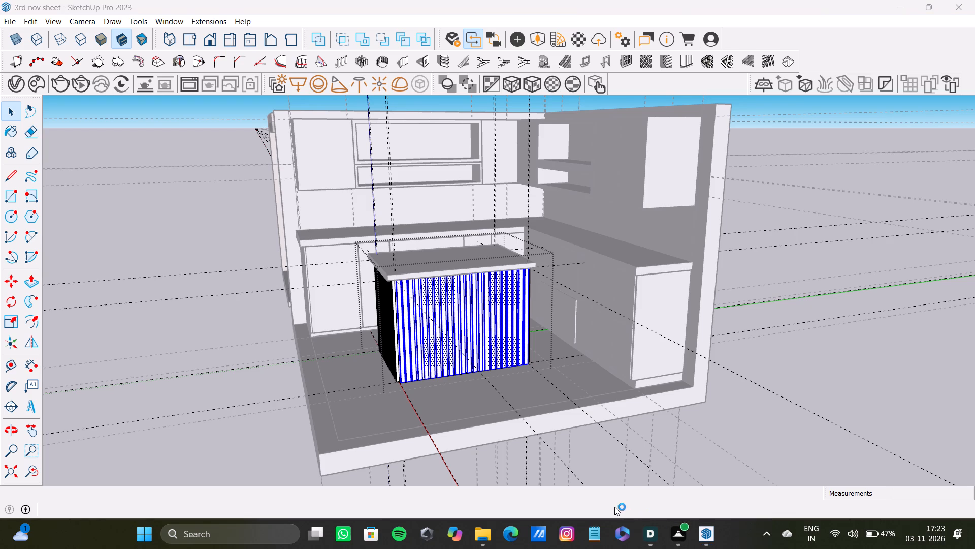
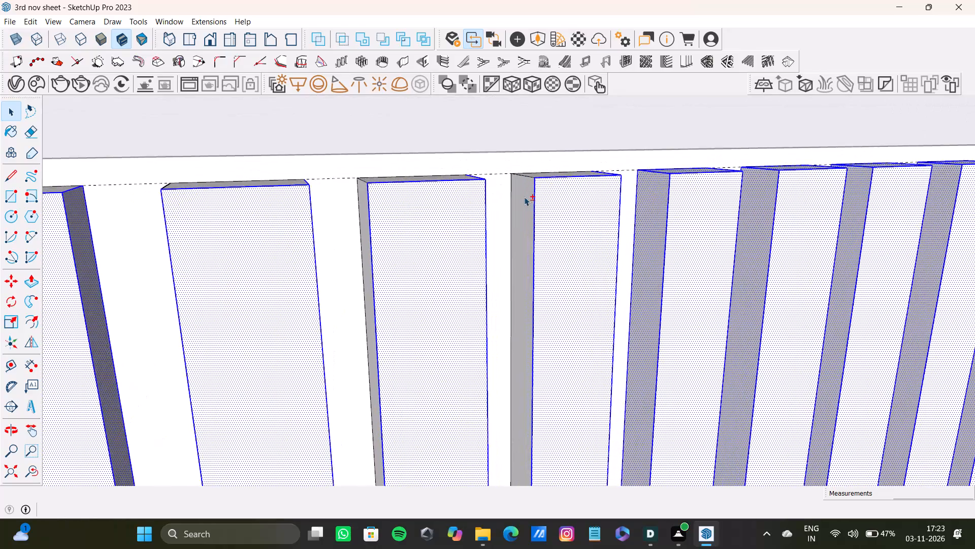
# Add the side and top faces of the next unfinished strip along the island to the selection.
pyautogui.keyDown('shift'); pyautogui.doubleClick(516, 179); pyautogui.keyUp('shift')
pyautogui.keyDown('shift'); pyautogui.scroll(4, 537, 168); pyautogui.keyUp('shift')
pyautogui.keyDown('shift'); pyautogui.moveTo(537, 168); pyautogui.dragTo(533, 190, button='middle'); pyautogui.keyUp('shift')
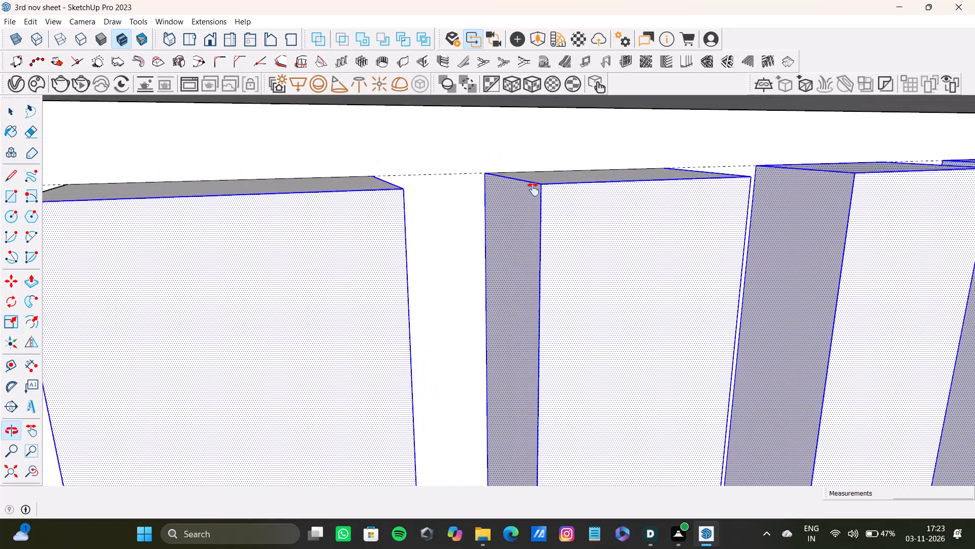
pyautogui.keyDown('shift'); pyautogui.moveTo(533, 190); pyautogui.dragTo(533, 188, button='middle'); pyautogui.keyUp('shift')
pyautogui.keyDown('shift'); pyautogui.scroll(4, 538, 175); pyautogui.keyUp('shift')
pyautogui.keyDown('shift'); pyautogui.doubleClick(541, 173); pyautogui.keyUp('shift')
# Add the remaining top and side faces of the following two strips along the island to the selection.
pyautogui.keyDown('shift'); pyautogui.doubleClick(188, 180); pyautogui.keyUp('shift')
pyautogui.keyDown('shift'); pyautogui.scroll(-5, 213, 201); pyautogui.keyUp('shift')
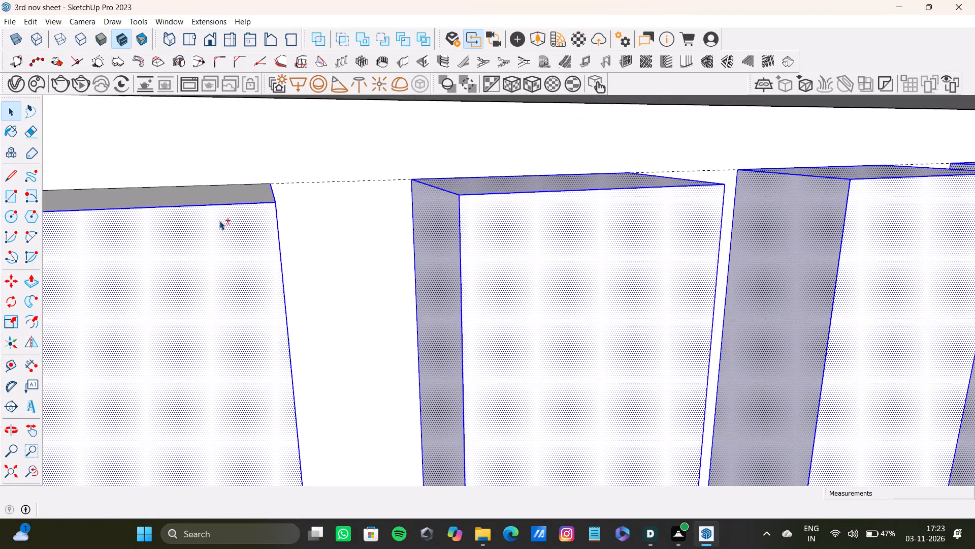
pyautogui.keyDown('shift'); pyautogui.scroll(-3, 219, 221); pyautogui.keyUp('shift')
pyautogui.keyDown('shift'); pyautogui.click(223, 204); pyautogui.keyUp('shift')
pyautogui.keyDown('shift'); pyautogui.scroll(-9, 221, 239); pyautogui.keyUp('shift')
pyautogui.keyDown('shift'); pyautogui.moveTo(217, 259); pyautogui.dragTo(438, 257, button='middle'); pyautogui.keyUp('shift')
pyautogui.keyDown('shift'); pyautogui.scroll(4, 262, 283); pyautogui.keyUp('shift')
pyautogui.moveTo(262, 283); pyautogui.dragTo(354, 287, button='middle')
pyautogui.keyDown('shift'); pyautogui.doubleClick(375, 279); pyautogui.keyUp('shift')
pyautogui.keyDown('shift'); pyautogui.doubleClick(226, 239); pyautogui.keyUp('shift')
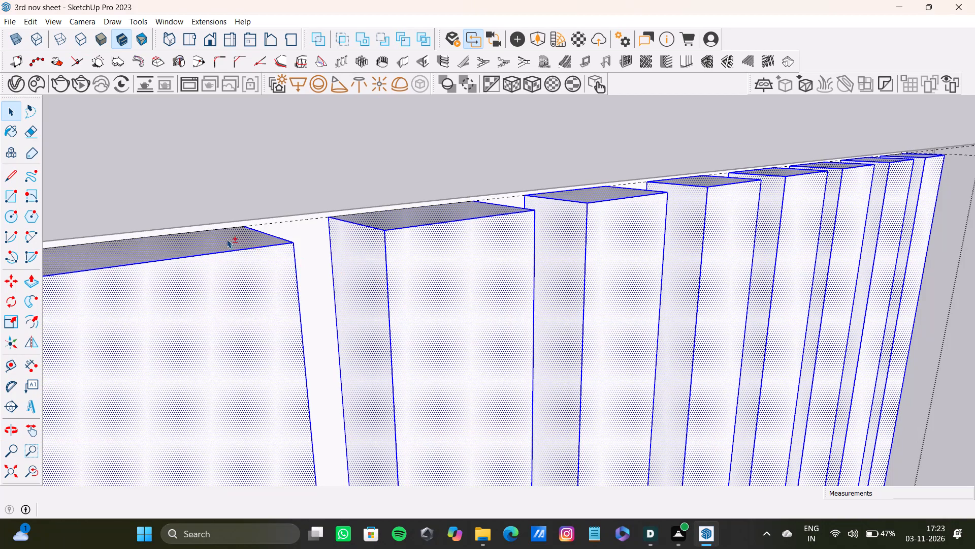
pyautogui.keyDown('shift'); pyautogui.scroll(-4, 230, 245); pyautogui.keyUp('shift')
pyautogui.keyDown('shift'); pyautogui.moveTo(250, 271); pyautogui.dragTo(482, 277, button='middle'); pyautogui.keyUp('shift')
pyautogui.keyDown('shift'); pyautogui.doubleClick(328, 303); pyautogui.keyUp('shift')
# Add the exposed side and top faces of the next two strips in the row to the selection.
pyautogui.keyDown('shift'); pyautogui.moveTo(597, 290); pyautogui.dragTo(622, 286, button='middle'); pyautogui.keyUp('shift')
pyautogui.keyDown('shift'); pyautogui.scroll(-1, 634, 290); pyautogui.keyUp('shift')
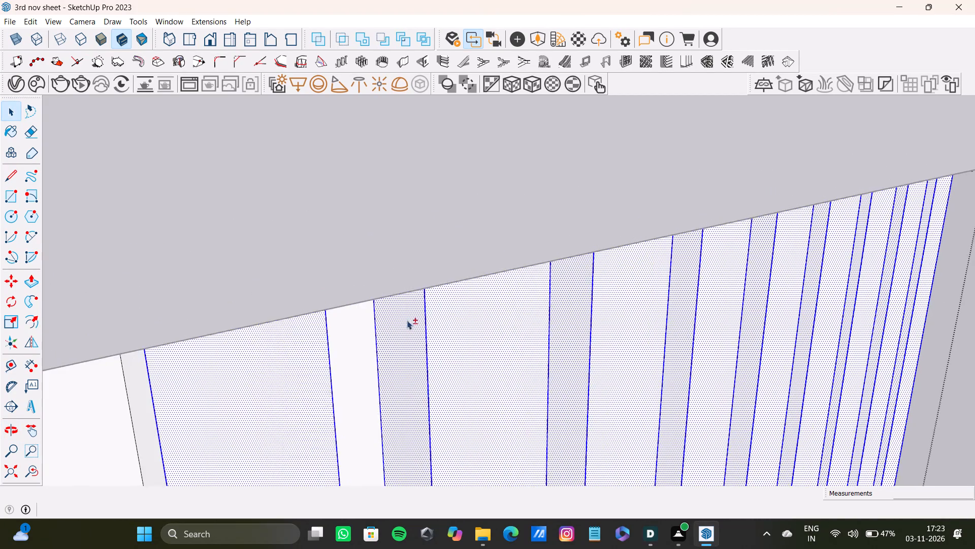
pyautogui.keyDown('shift'); pyautogui.moveTo(406, 321); pyautogui.dragTo(672, 297, button='middle'); pyautogui.keyUp('shift')
pyautogui.keyDown('shift'); pyautogui.doubleClick(497, 408); pyautogui.keyUp('shift')
pyautogui.keyDown('shift'); pyautogui.moveTo(543, 401); pyautogui.dragTo(485, 346, button='middle'); pyautogui.keyUp('shift')
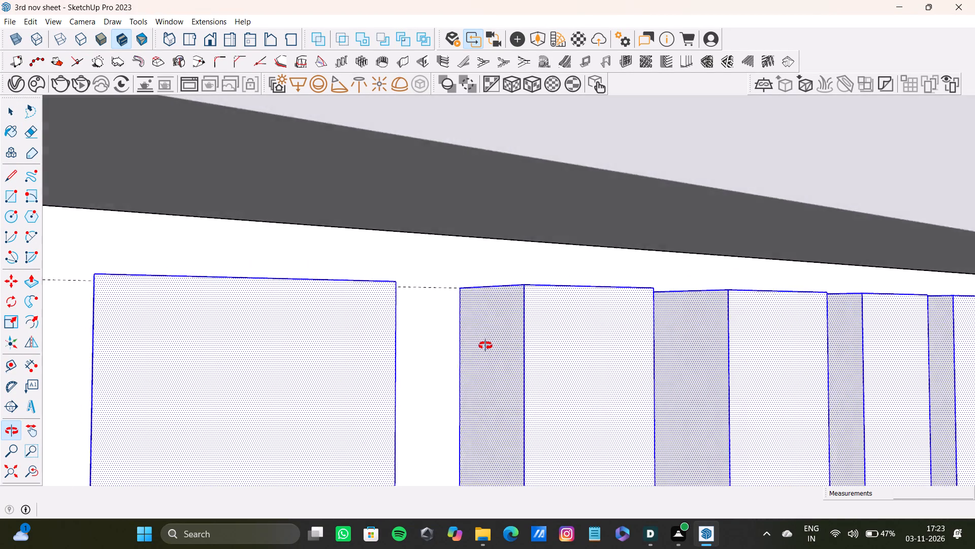
pyautogui.keyDown('shift'); pyautogui.moveTo(485, 346); pyautogui.dragTo(478, 339, button='middle'); pyautogui.keyUp('shift')
pyautogui.keyDown('shift'); pyautogui.scroll(6, 516, 310); pyautogui.keyUp('shift')
pyautogui.keyDown('shift'); pyautogui.moveTo(528, 280); pyautogui.dragTo(509, 308, button='middle'); pyautogui.keyUp('shift')
pyautogui.keyDown('shift'); pyautogui.doubleClick(528, 286); pyautogui.keyUp('shift')
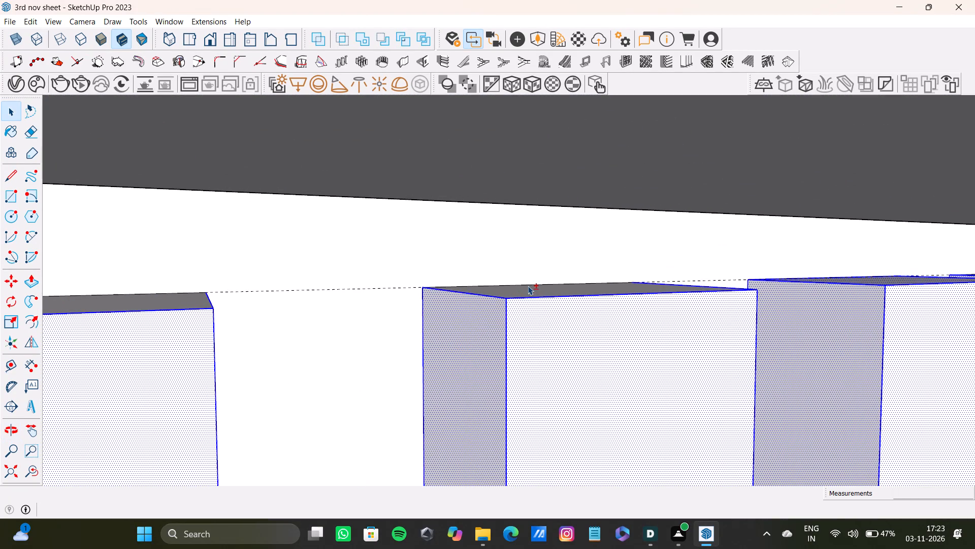
pyautogui.keyDown('shift'); pyautogui.doubleClick(462, 273); pyautogui.keyUp('shift')
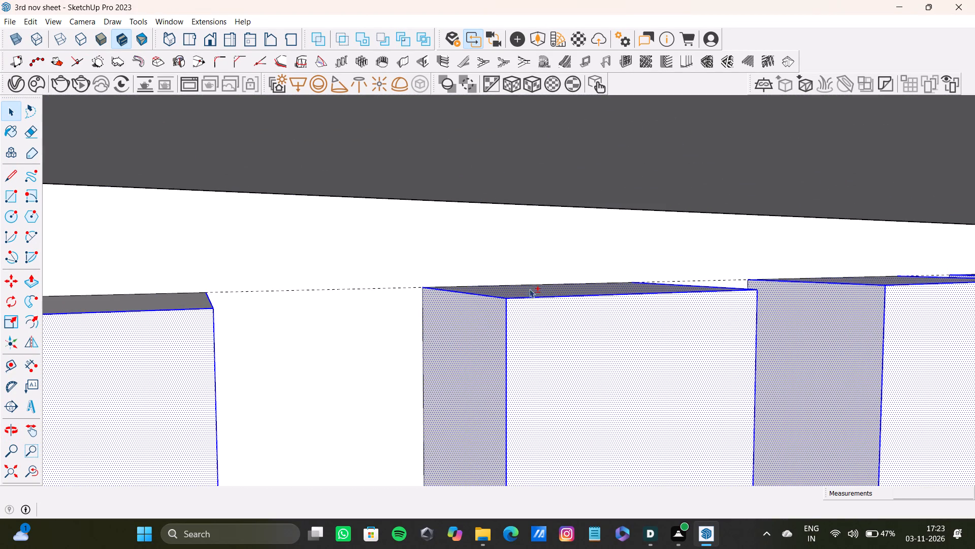
pyautogui.keyDown('shift'); pyautogui.scroll(-6, 359, 325); pyautogui.keyUp('shift')
pyautogui.keyDown('shift'); pyautogui.moveTo(357, 326); pyautogui.dragTo(762, 321, button='middle'); pyautogui.keyUp('shift')
pyautogui.keyDown('shift'); pyautogui.doubleClick(603, 310); pyautogui.keyUp('shift')
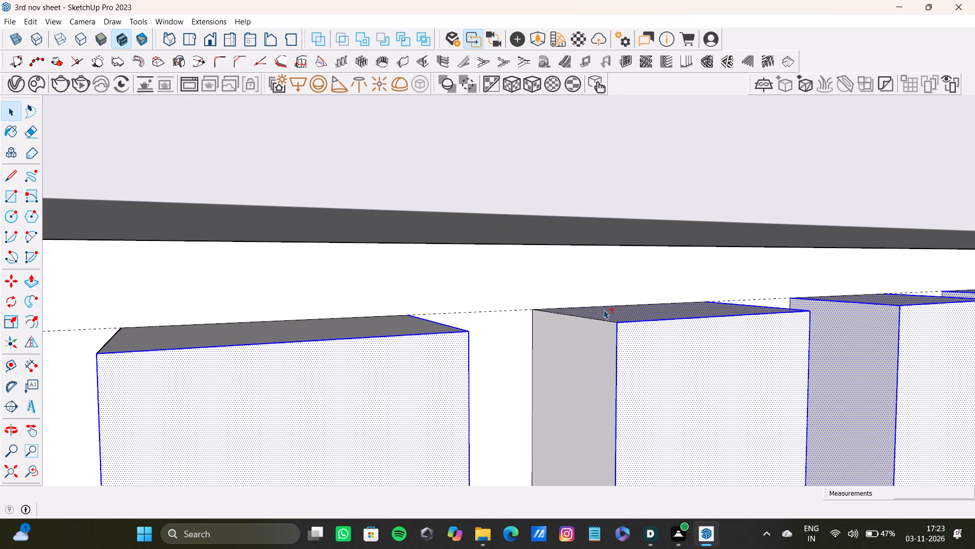
pyautogui.keyDown('shift'); pyautogui.doubleClick(597, 344); pyautogui.keyUp('shift')
# Extend the selection with the top and side faces of two more strips further along the island.
pyautogui.keyDown('shift'); pyautogui.doubleClick(402, 328); pyautogui.keyUp('shift')
pyautogui.keyDown('shift'); pyautogui.moveTo(400, 328); pyautogui.dragTo(633, 304, button='middle'); pyautogui.keyUp('shift')
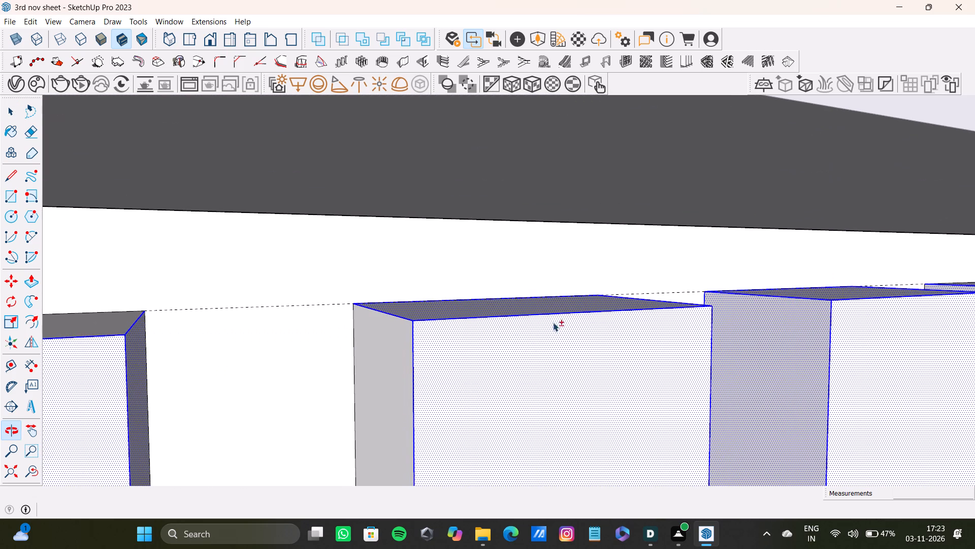
pyautogui.keyDown('shift'); pyautogui.doubleClick(393, 352); pyautogui.keyUp('shift')
pyautogui.keyDown('shift'); pyautogui.moveTo(393, 352); pyautogui.dragTo(650, 333, button='middle'); pyautogui.keyUp('shift')
pyautogui.keyDown('shift'); pyautogui.doubleClick(318, 302); pyautogui.keyUp('shift')
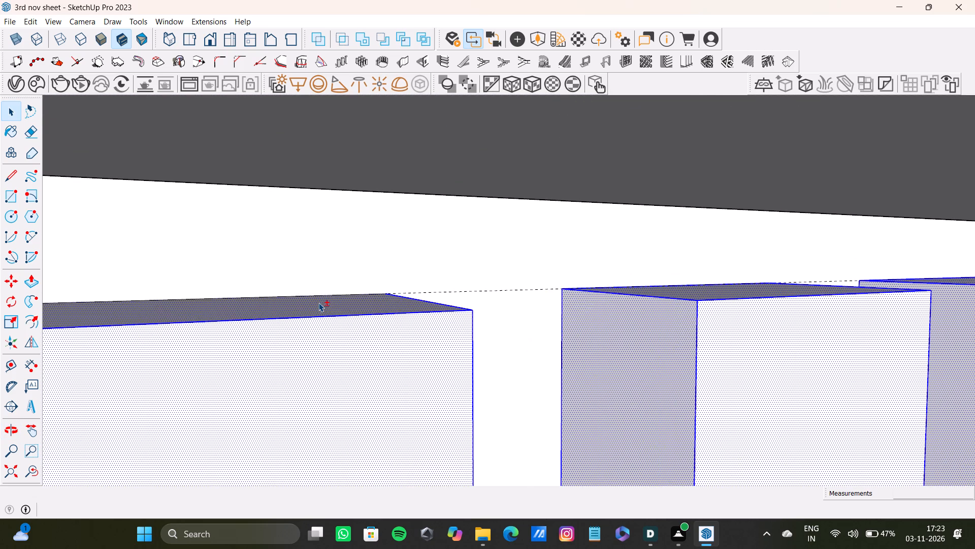
pyautogui.keyDown('shift'); pyautogui.moveTo(326, 317); pyautogui.dragTo(750, 312, button='middle'); pyautogui.keyUp('shift')
pyautogui.keyDown('shift'); pyautogui.doubleClick(333, 383); pyautogui.keyUp('shift')
pyautogui.keyDown('shift'); pyautogui.scroll(-5, 392, 361); pyautogui.keyUp('shift')
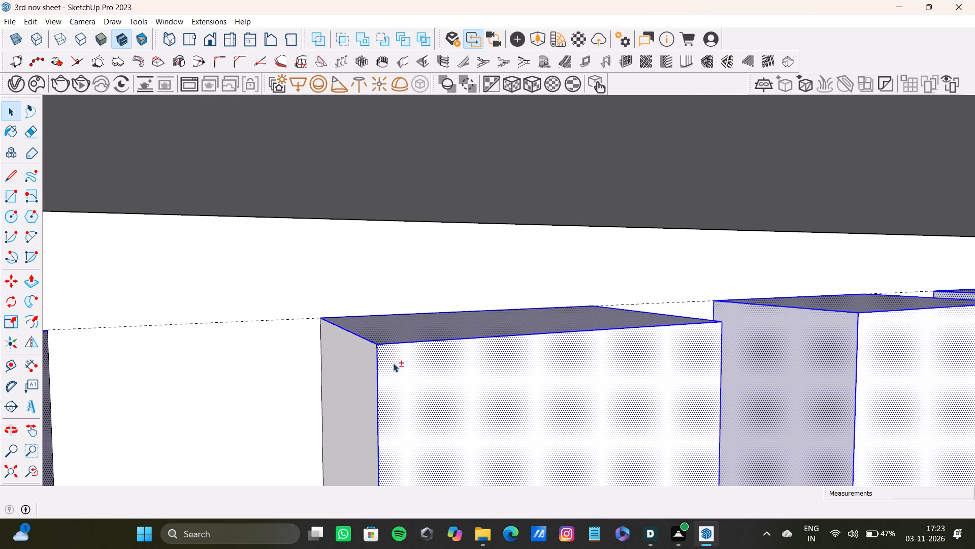
pyautogui.keyDown('shift'); pyautogui.moveTo(350, 376); pyautogui.dragTo(372, 322, button='middle'); pyautogui.keyUp('shift')
pyautogui.keyDown('shift'); pyautogui.doubleClick(373, 321); pyautogui.keyUp('shift')
# Add the top and side faces of the two strips before the final unfinished one to the selection.
pyautogui.keyDown('shift'); pyautogui.scroll(-5, 392, 328); pyautogui.keyUp('shift')
pyautogui.keyDown('shift'); pyautogui.moveTo(392, 330); pyautogui.dragTo(708, 300, button='middle'); pyautogui.keyUp('shift')
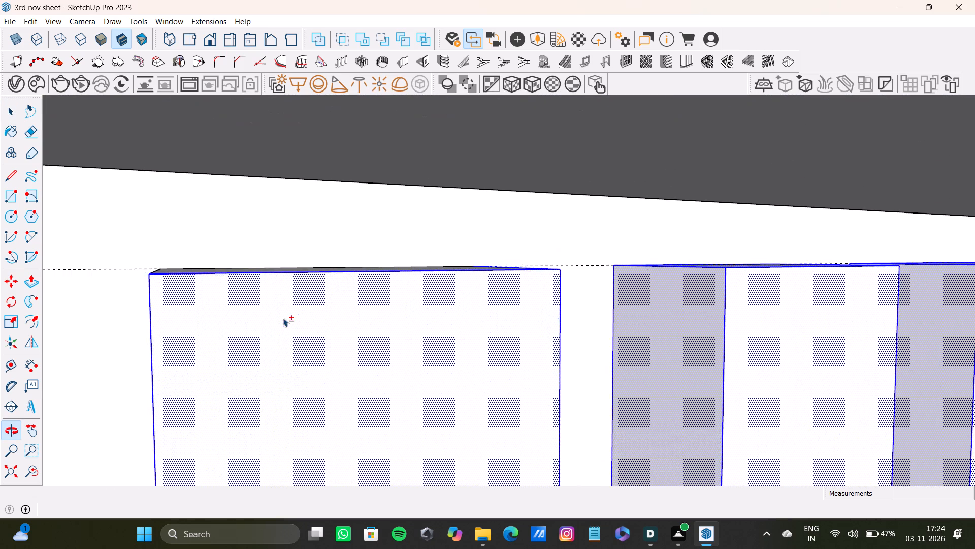
pyautogui.keyDown('shift'); pyautogui.moveTo(283, 318); pyautogui.dragTo(627, 389, button='middle'); pyautogui.keyUp('shift')
pyautogui.keyDown('shift'); pyautogui.doubleClick(507, 337); pyautogui.keyUp('shift')
pyautogui.keyDown('shift'); pyautogui.doubleClick(503, 365); pyautogui.keyUp('shift')
pyautogui.keyDown('shift'); pyautogui.moveTo(502, 366); pyautogui.dragTo(841, 363, button='middle'); pyautogui.keyUp('shift')
pyautogui.keyDown('shift'); pyautogui.doubleClick(549, 385); pyautogui.keyUp('shift')
pyautogui.keyDown('shift'); pyautogui.scroll(-6, 541, 390); pyautogui.keyUp('shift')
pyautogui.keyDown('shift'); pyautogui.moveTo(540, 391); pyautogui.dragTo(713, 332, button='middle'); pyautogui.keyUp('shift')
pyautogui.keyDown('shift'); pyautogui.tripleClick(429, 388); pyautogui.keyUp('shift')
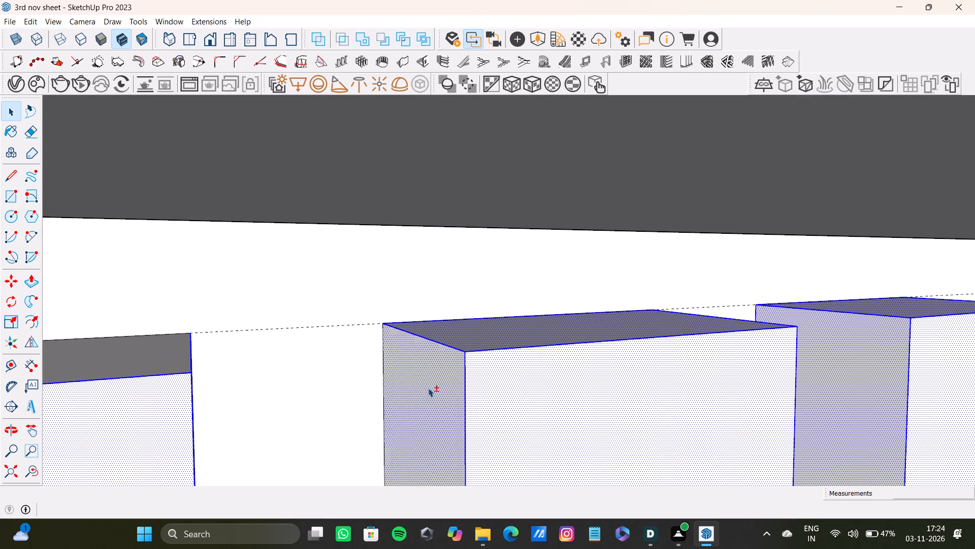
# Add the last unselected strip top face on this side of the island to the selection.
pyautogui.keyDown('shift'); pyautogui.scroll(-4, 430, 387); pyautogui.keyUp('shift')
pyautogui.keyDown('shift'); pyautogui.moveTo(431, 385); pyautogui.dragTo(458, 313, button='middle'); pyautogui.keyUp('shift')
pyautogui.keyDown('shift'); pyautogui.click(342, 342); pyautogui.keyUp('shift')
pyautogui.keyDown('shift'); pyautogui.scroll(-4, 402, 345); pyautogui.keyUp('shift')
pyautogui.keyDown('shift'); pyautogui.moveTo(403, 353); pyautogui.dragTo(568, 307, button='middle'); pyautogui.keyUp('shift')
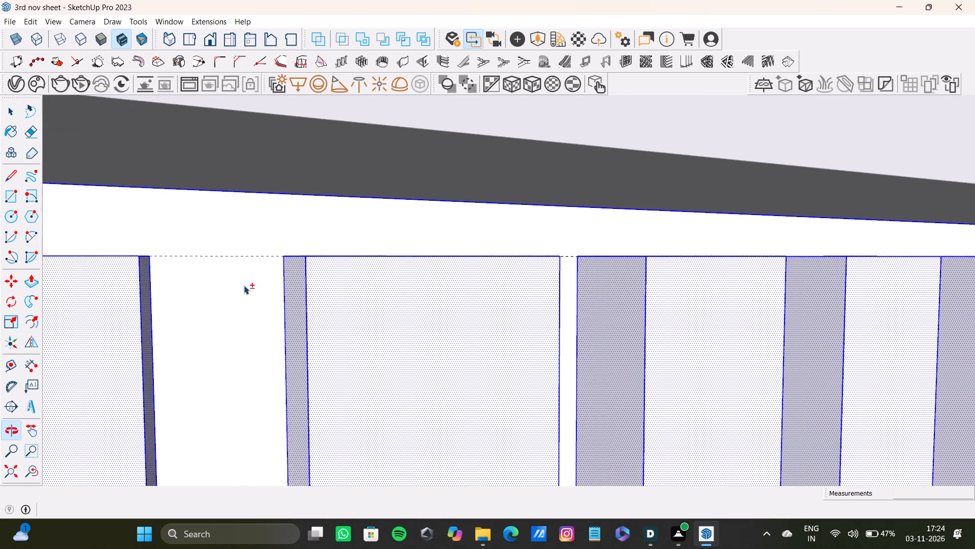
# Examine the strips on both sides of the island for faces missing from the selection.
pyautogui.keyDown('shift'); pyautogui.scroll(3, 241, 285); pyautogui.keyUp('shift')
pyautogui.keyDown('shift'); pyautogui.moveTo(315, 282); pyautogui.dragTo(375, 347, button='middle'); pyautogui.keyUp('shift')
pyautogui.keyDown('shift'); pyautogui.scroll(3, 420, 323); pyautogui.keyUp('shift')
pyautogui.keyDown('shift'); pyautogui.scroll(-10, 365, 309); pyautogui.keyUp('shift')
pyautogui.keyDown('shift'); pyautogui.moveTo(378, 320); pyautogui.dragTo(639, 317, button='middle'); pyautogui.keyUp('shift')
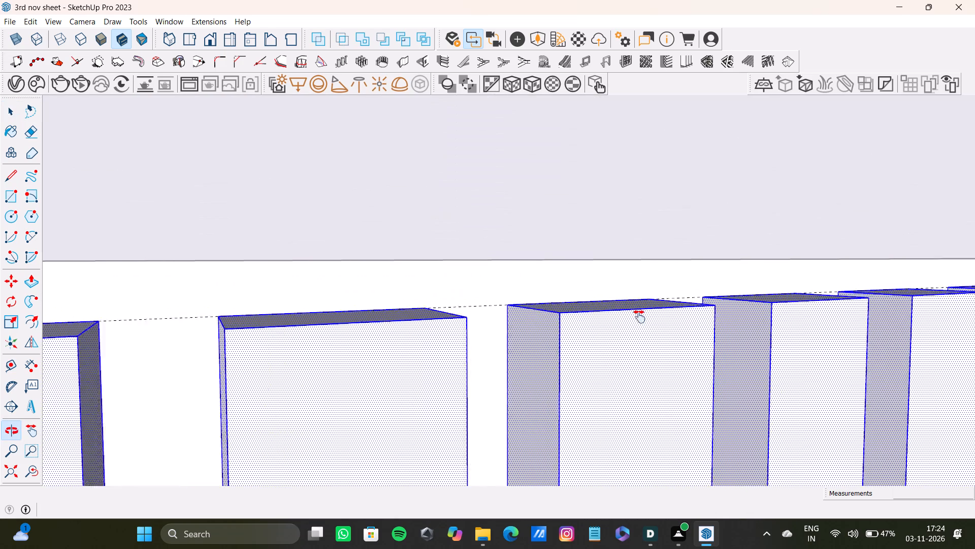
pyautogui.keyDown('shift'); pyautogui.moveTo(639, 317); pyautogui.dragTo(642, 316, button='middle'); pyautogui.keyUp('shift')
pyautogui.keyDown('shift'); pyautogui.scroll(-4, 551, 358); pyautogui.keyUp('shift')
pyautogui.keyDown('shift'); pyautogui.moveTo(515, 365); pyautogui.dragTo(664, 331, button='middle'); pyautogui.keyUp('shift')
pyautogui.keyDown('shift'); pyautogui.scroll(-5, 523, 359); pyautogui.keyUp('shift')
pyautogui.keyDown('shift'); pyautogui.moveTo(518, 361); pyautogui.dragTo(705, 302, button='middle'); pyautogui.keyUp('shift')
pyautogui.keyDown('shift'); pyautogui.scroll(-4, 680, 348); pyautogui.keyUp('shift')
pyautogui.keyDown('shift'); pyautogui.moveTo(671, 366); pyautogui.dragTo(704, 287, button='middle'); pyautogui.keyUp('shift')
pyautogui.keyDown('shift'); pyautogui.scroll(1, 707, 284); pyautogui.keyUp('shift')
pyautogui.keyDown('shift'); pyautogui.scroll(-4, 710, 283); pyautogui.keyUp('shift')
pyautogui.keyDown('shift'); pyautogui.moveTo(729, 303); pyautogui.dragTo(735, 315, button='middle'); pyautogui.keyUp('shift')
pyautogui.keyDown('shift'); pyautogui.scroll(4, 516, 301); pyautogui.keyUp('shift')
pyautogui.keyDown('shift'); pyautogui.scroll(-12, 469, 301); pyautogui.keyUp('shift')
pyautogui.keyDown('shift'); pyautogui.moveTo(430, 303); pyautogui.dragTo(560, 315, button='middle'); pyautogui.keyUp('shift')
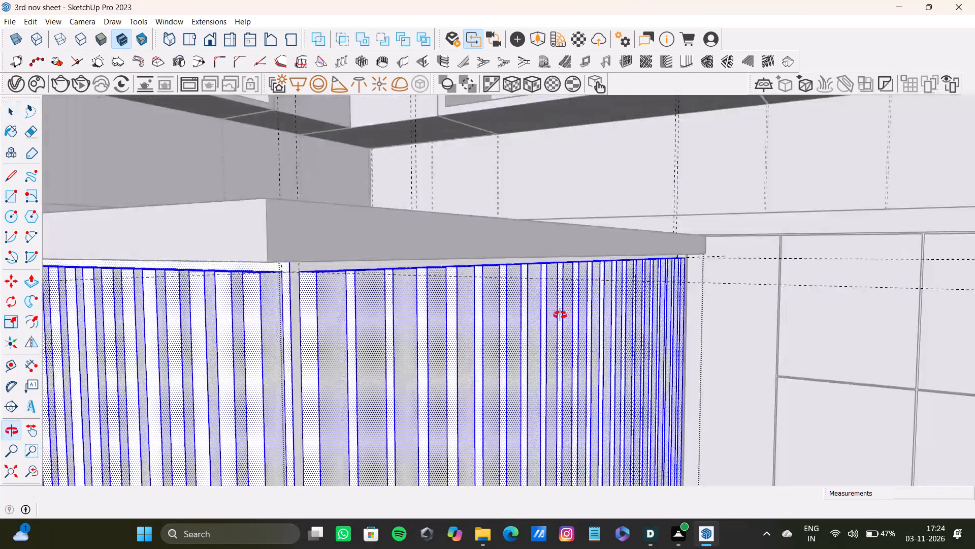
pyautogui.keyDown('shift'); pyautogui.moveTo(560, 315); pyautogui.dragTo(520, 332, button='middle'); pyautogui.keyUp('shift')
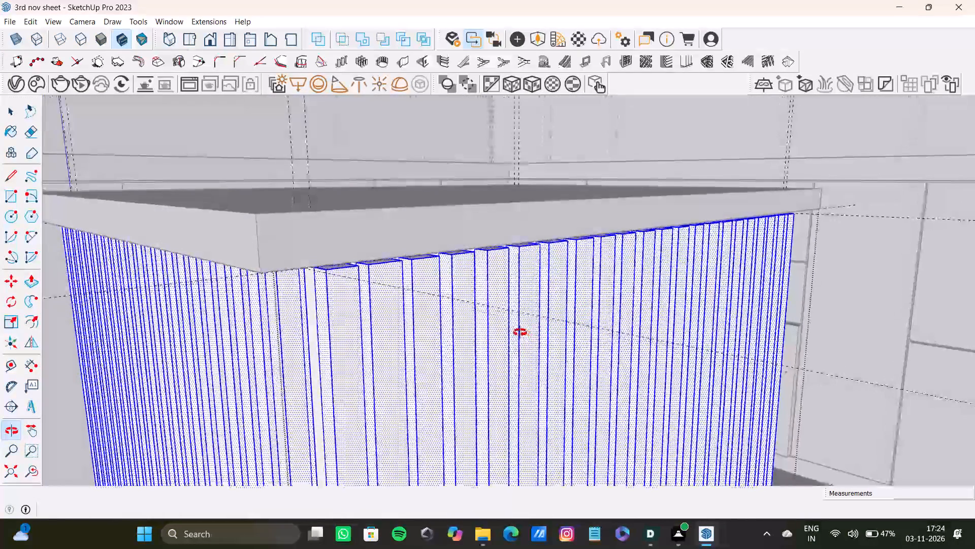
pyautogui.keyDown('shift'); pyautogui.moveTo(520, 332); pyautogui.dragTo(526, 336, button='middle'); pyautogui.keyUp('shift')
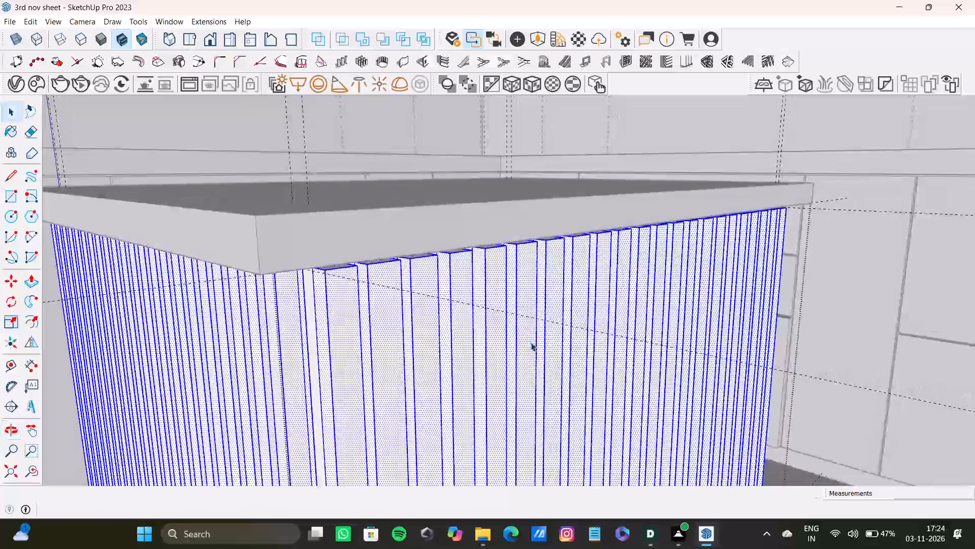
# Start the Paint Bucket and pick the Wood Floor Light material from the Wood collection.
pyautogui.click(17, 140)
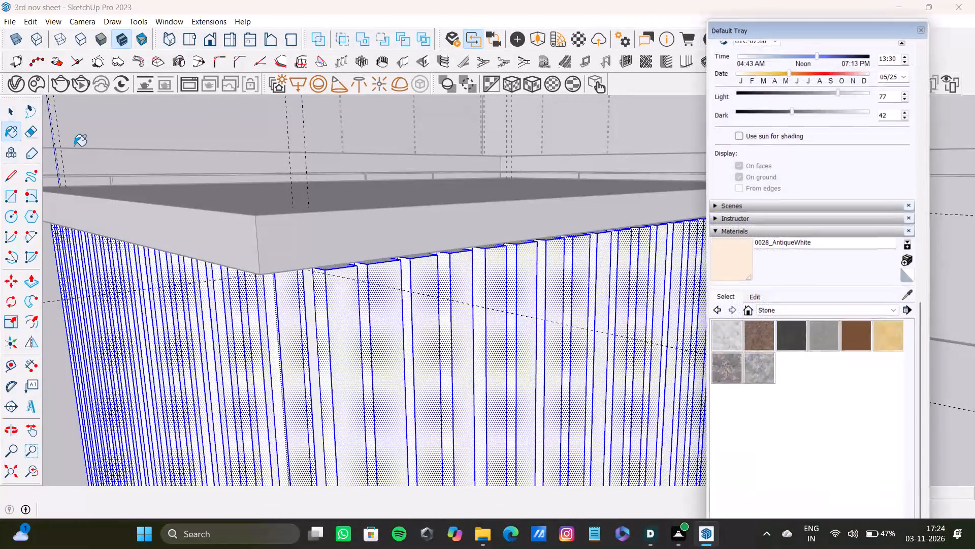
pyautogui.scroll(-3, 756, 291)
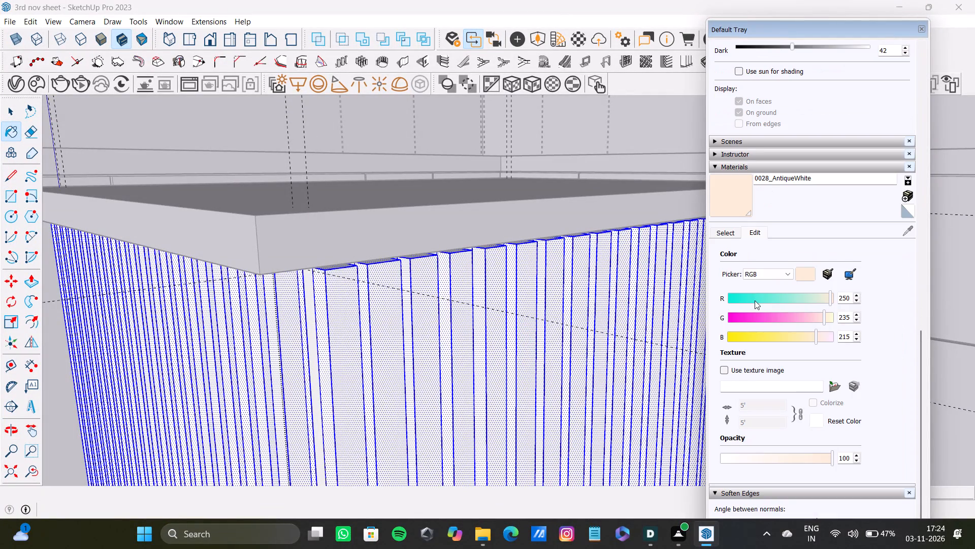
pyautogui.click(730, 230)
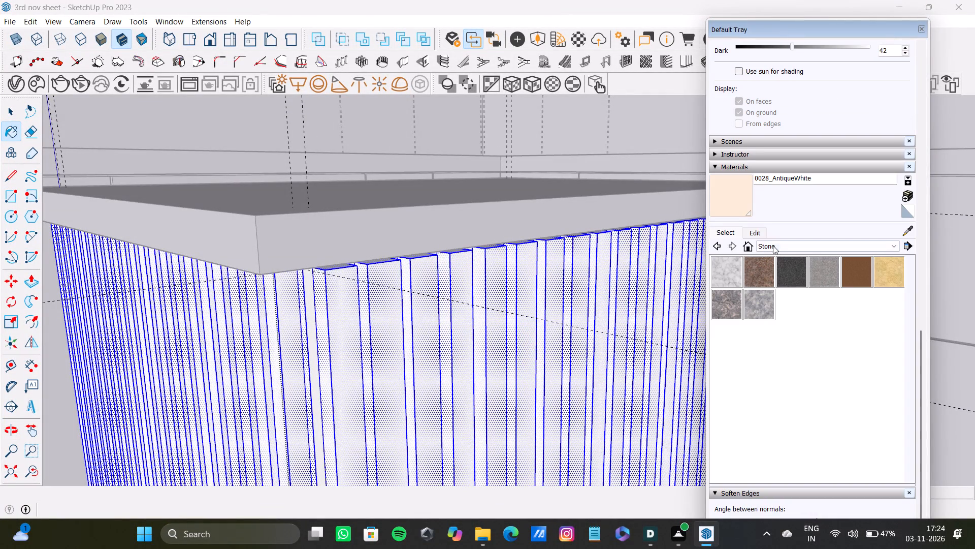
pyautogui.click(773, 247)
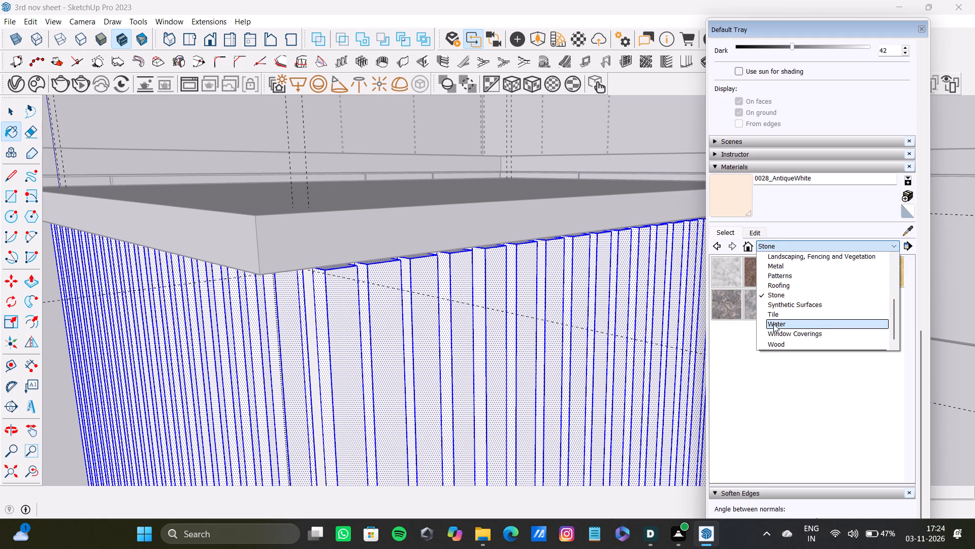
pyautogui.scroll(-3, 775, 322)
pyautogui.click(774, 340)
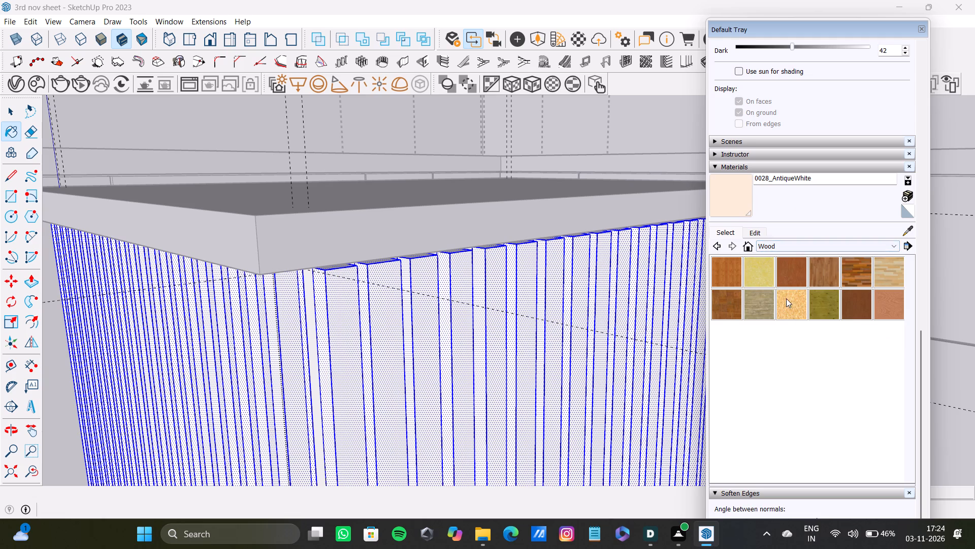
pyautogui.click(883, 274)
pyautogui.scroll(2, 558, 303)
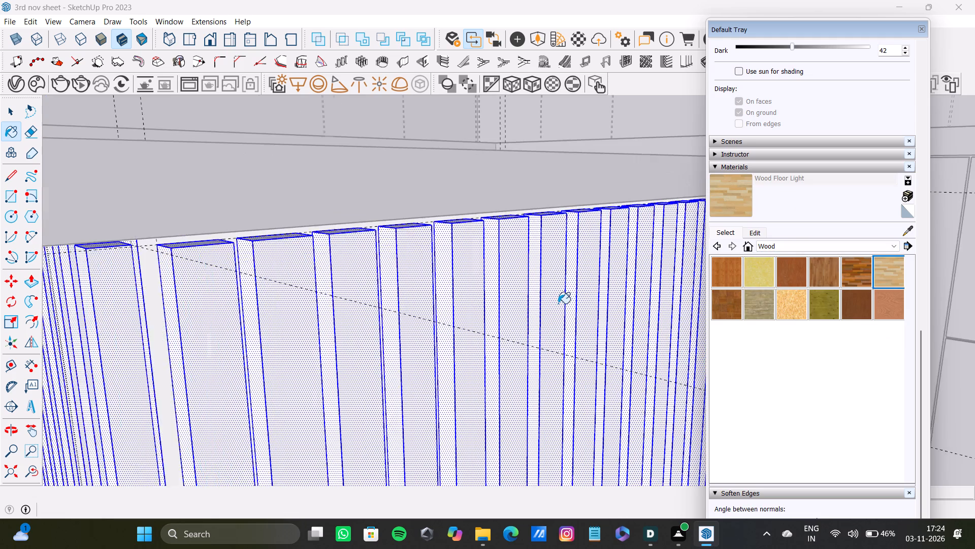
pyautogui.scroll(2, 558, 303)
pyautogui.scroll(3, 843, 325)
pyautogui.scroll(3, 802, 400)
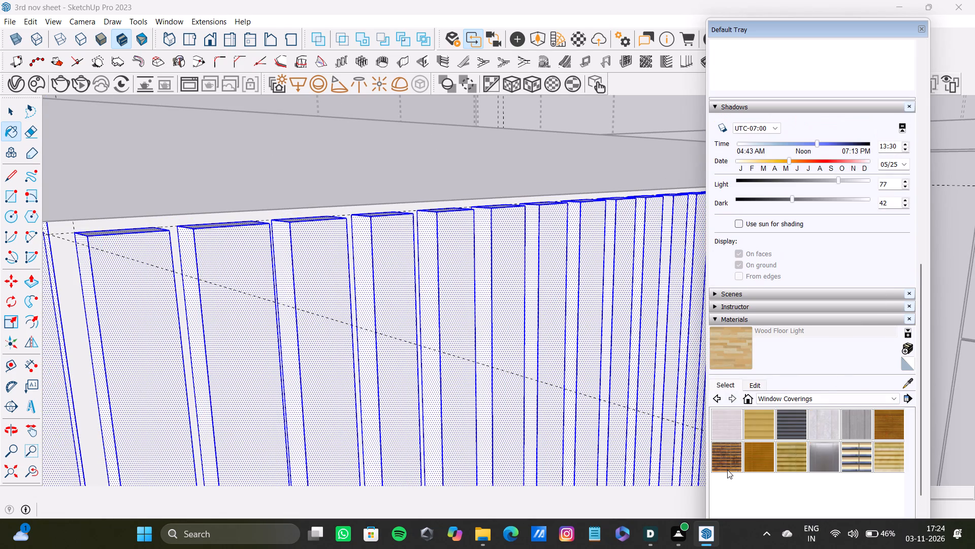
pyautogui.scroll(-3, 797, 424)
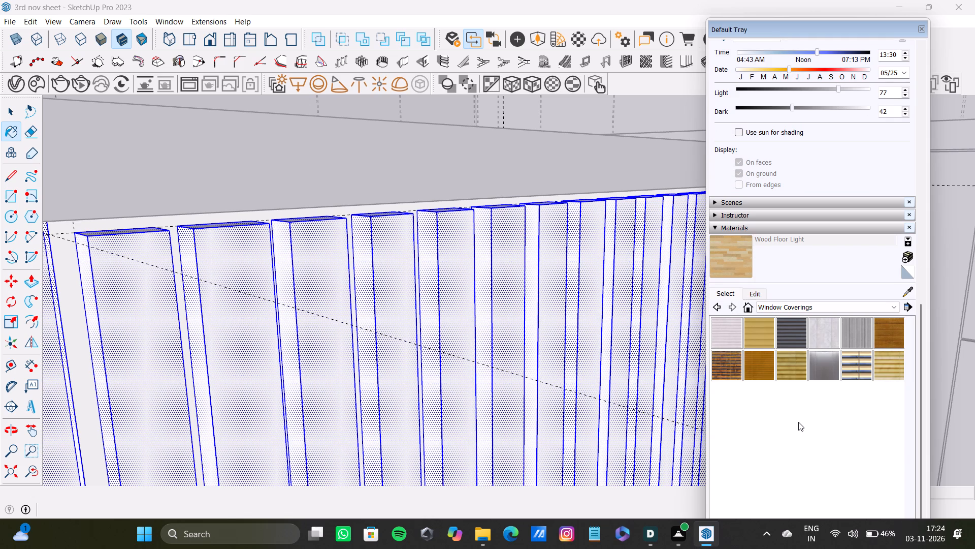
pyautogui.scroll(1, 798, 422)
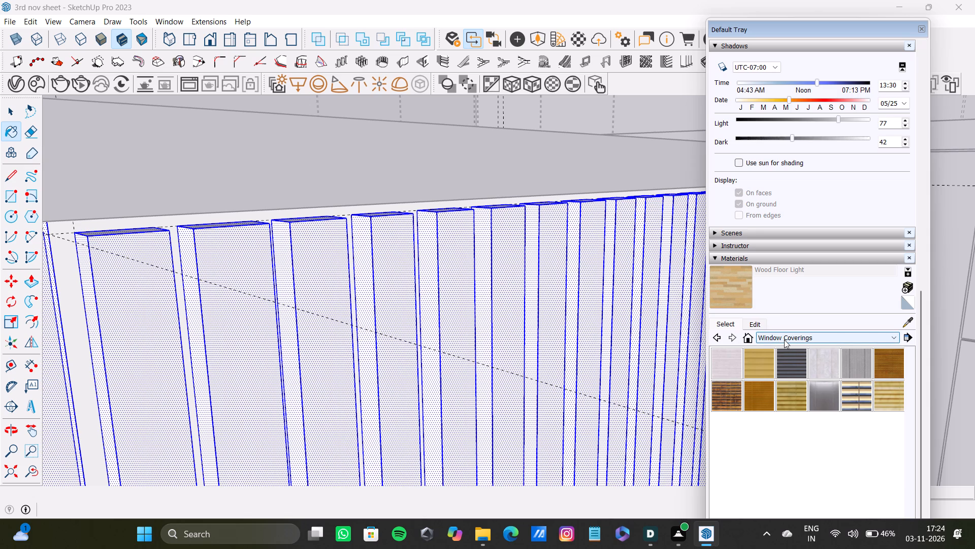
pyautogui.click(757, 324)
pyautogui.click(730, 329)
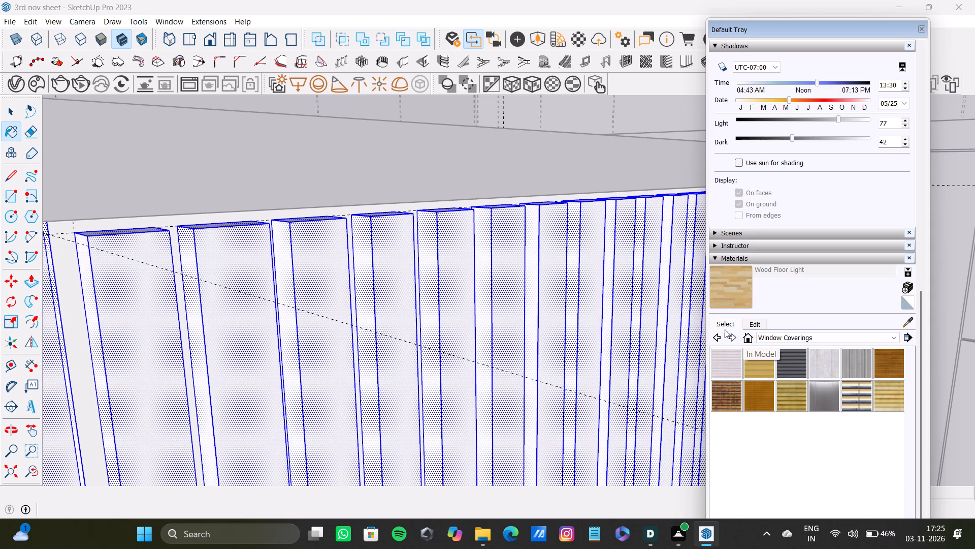
# Pick the dark brown Wood Veneer 01 material from the Wood collection as the paint material.
pyautogui.click(761, 342)
pyautogui.click(789, 433)
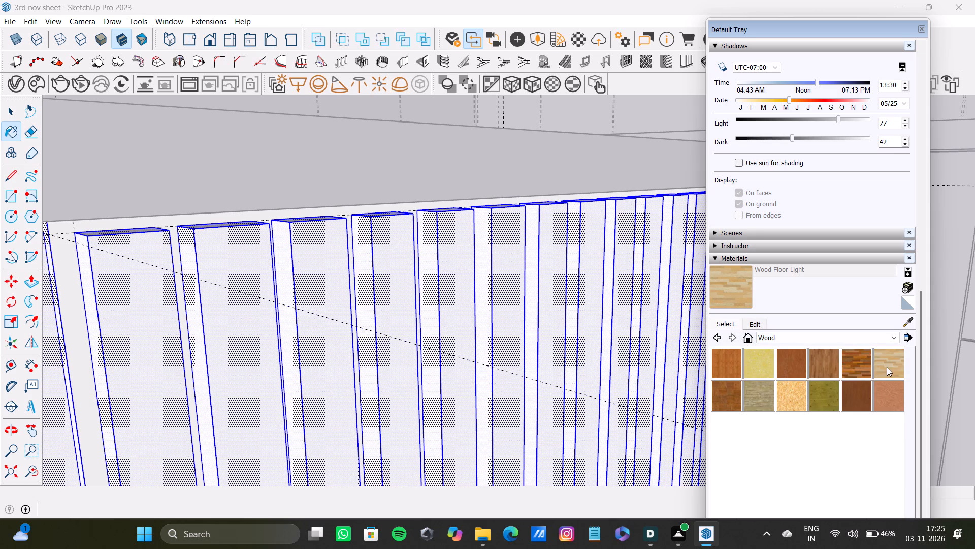
pyautogui.click(888, 401)
pyautogui.click(849, 399)
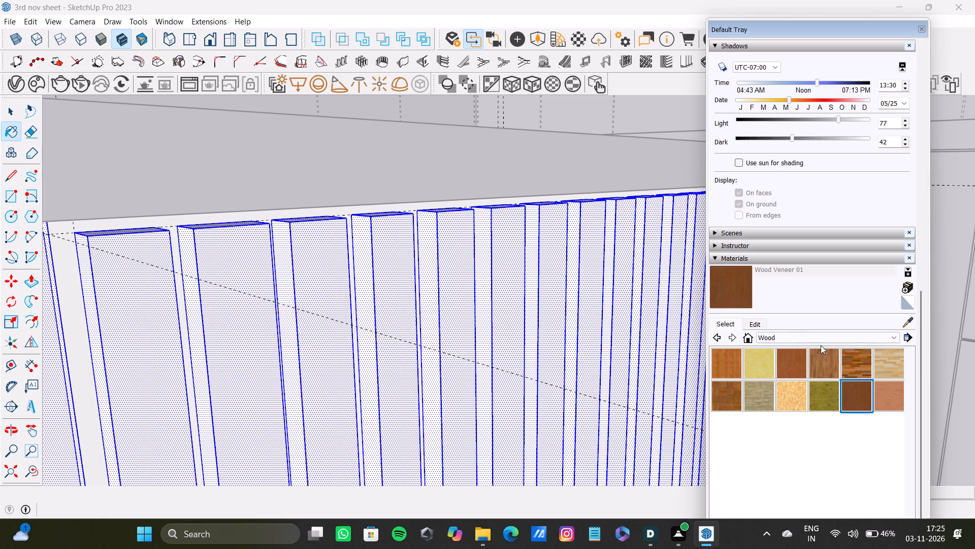
# Open the Chaos Cosmos browser, dismiss its notifications and examine the Collections category among the downloaded and online assets.
pyautogui.click(34, 82)
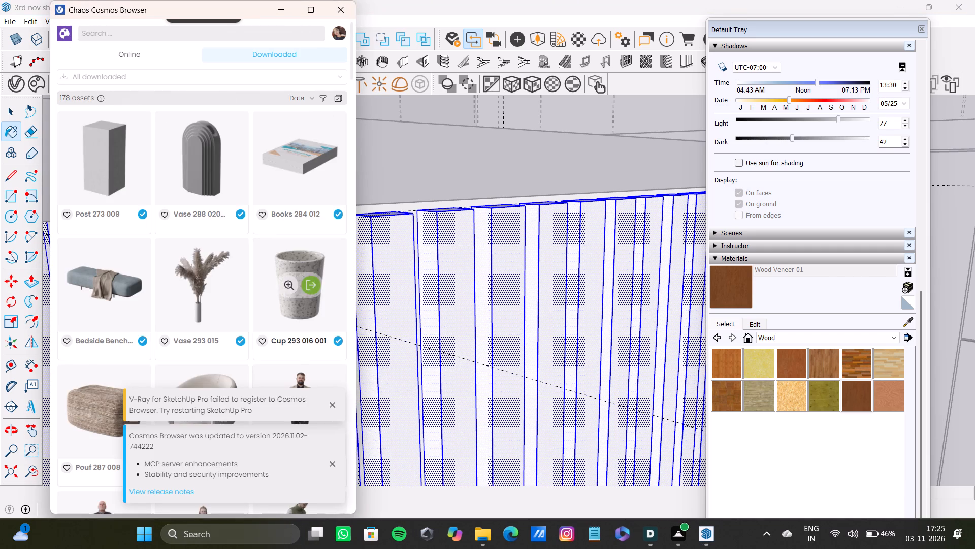
pyautogui.click(323, 403)
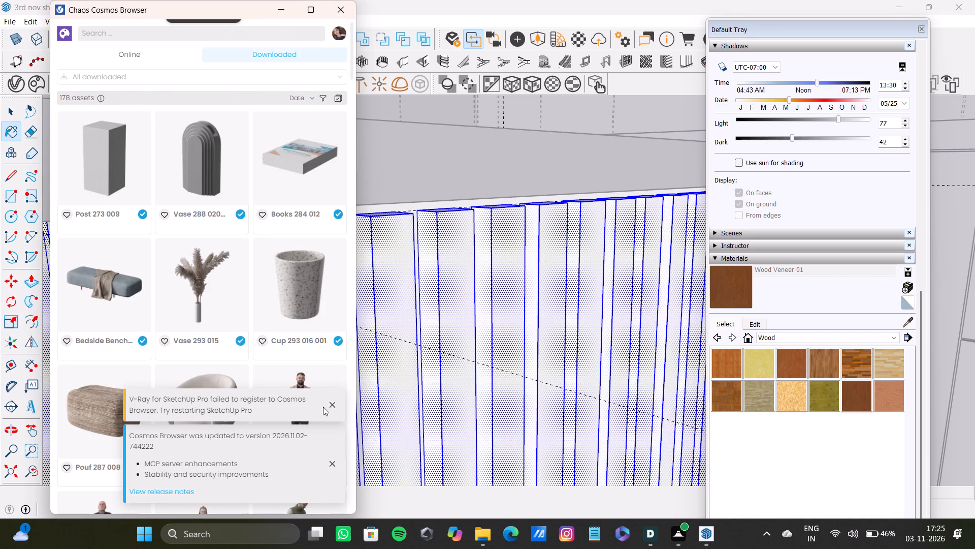
pyautogui.click(336, 400)
pyautogui.click(336, 467)
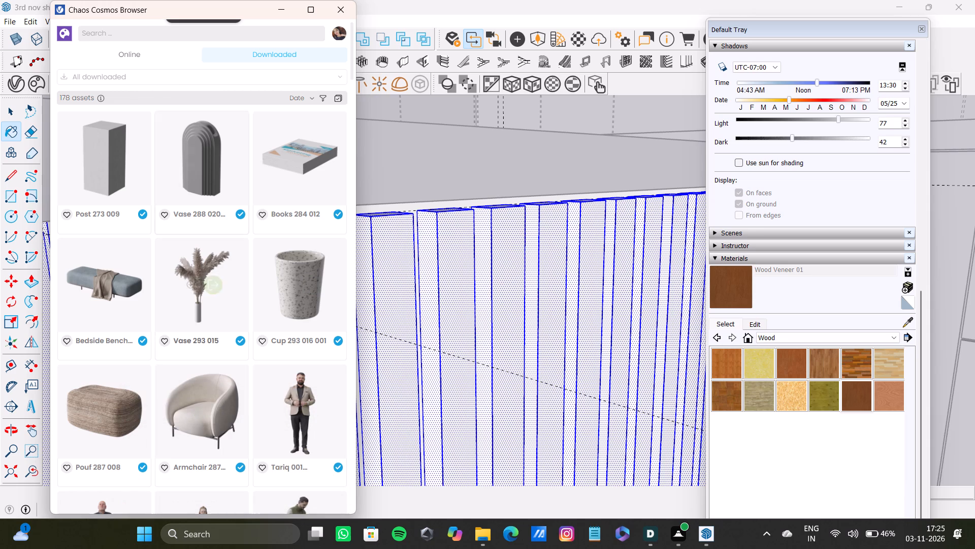
pyautogui.click(151, 75)
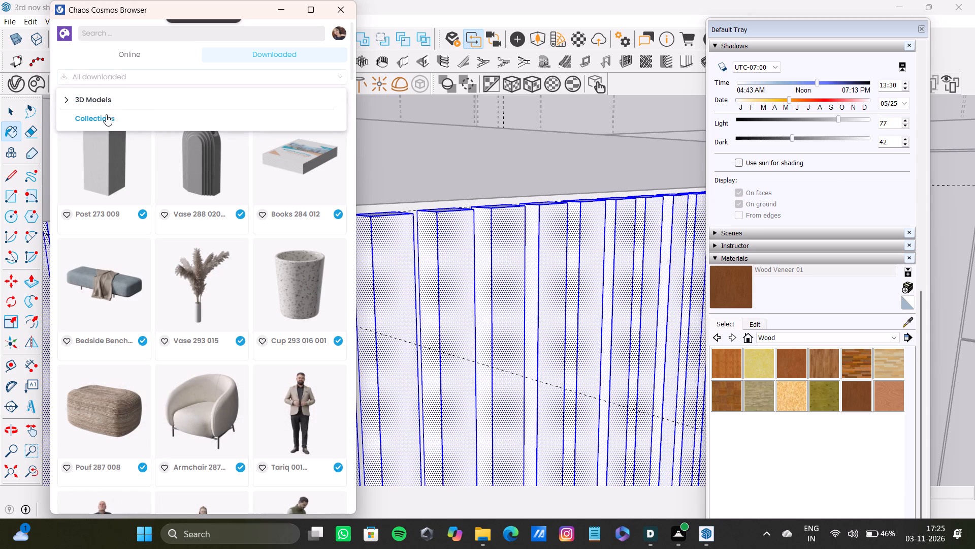
pyautogui.click(111, 115)
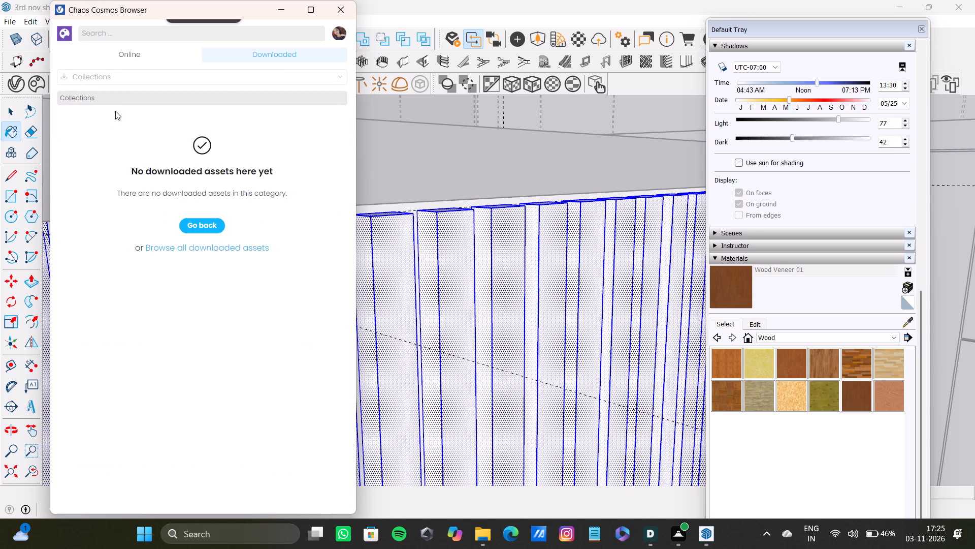
pyautogui.click(266, 55)
pyautogui.click(139, 52)
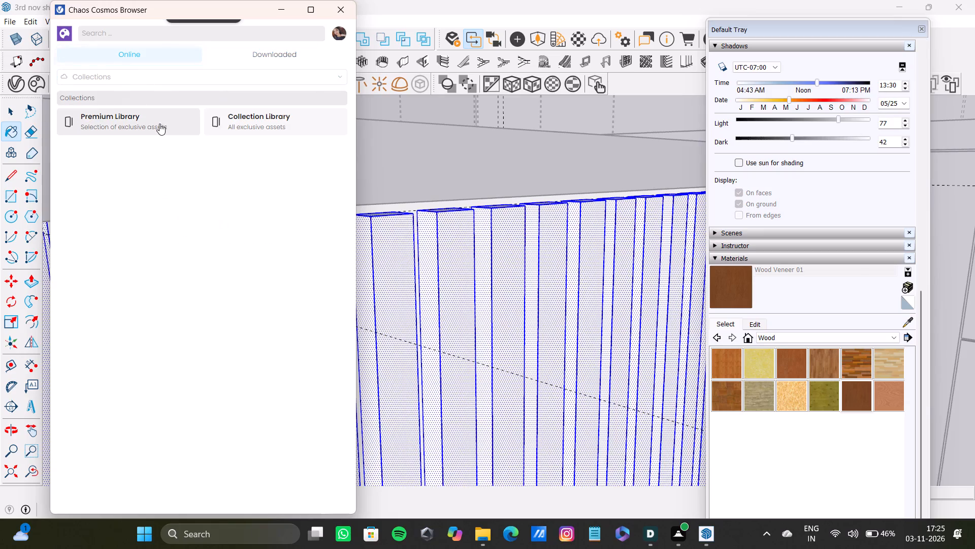
pyautogui.scroll(-8, 270, 211)
pyautogui.click(339, 35)
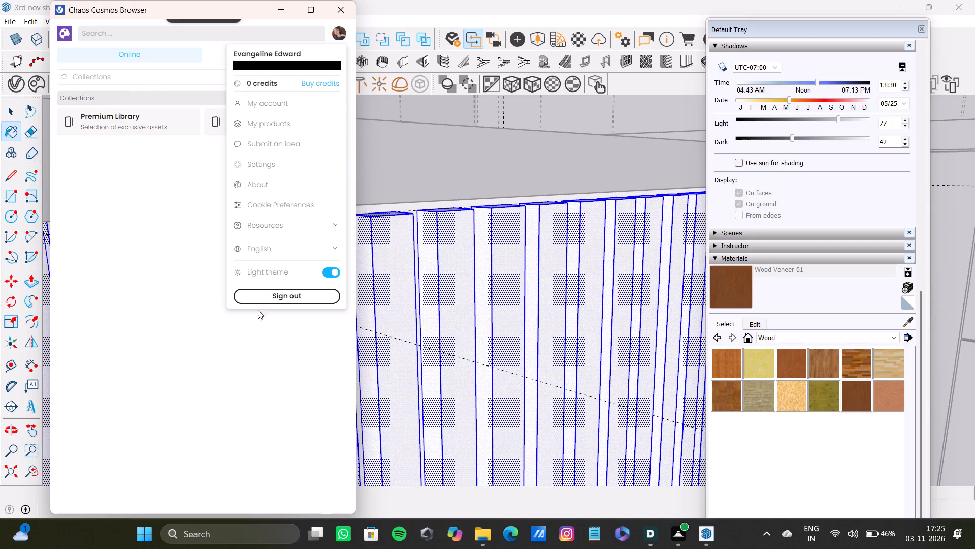
pyautogui.click(183, 226)
pyautogui.click(136, 119)
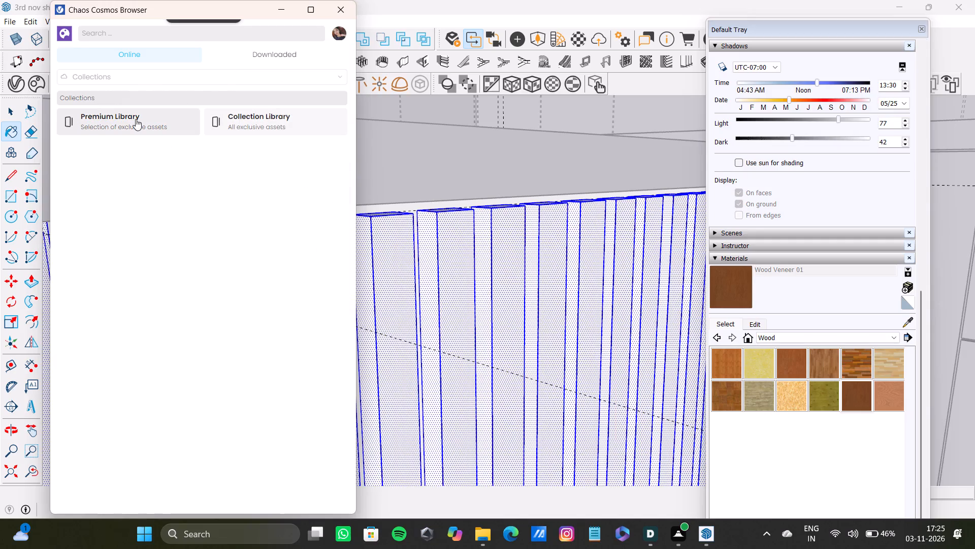
pyautogui.click(284, 233)
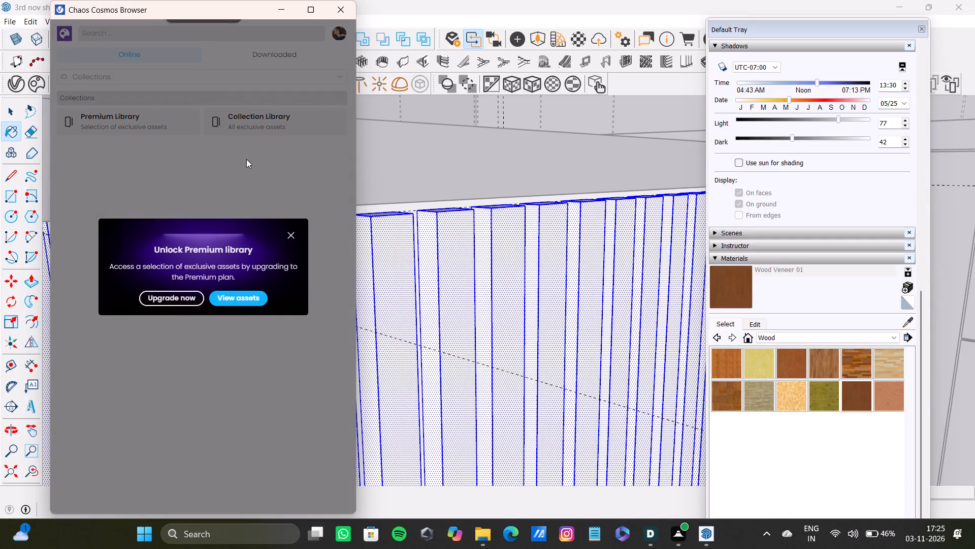
pyautogui.click(295, 234)
pyautogui.click(260, 125)
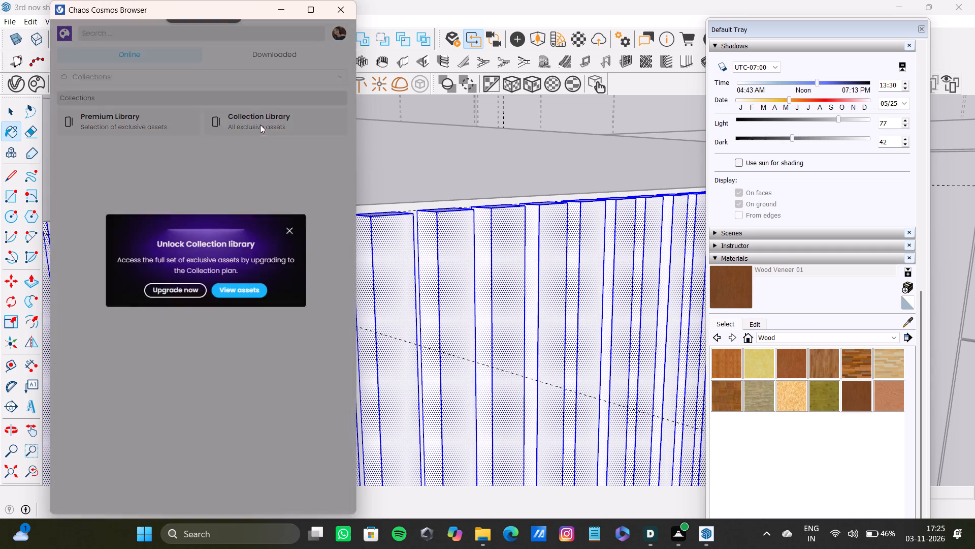
pyautogui.click(289, 236)
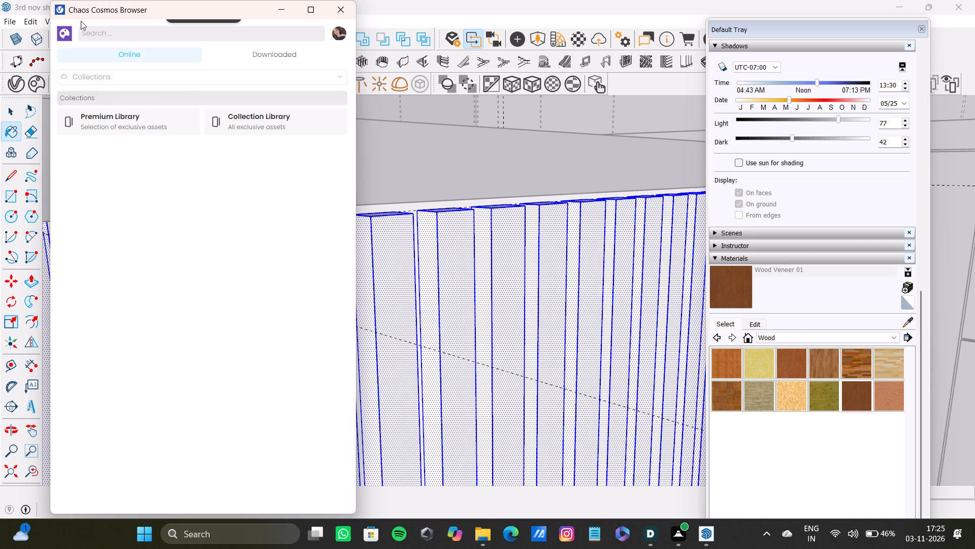
# Browse the 3D Models category of the Cosmos library, first the online assets and then the downloaded ones.
pyautogui.click(158, 53)
pyautogui.click(142, 100)
pyautogui.click(104, 71)
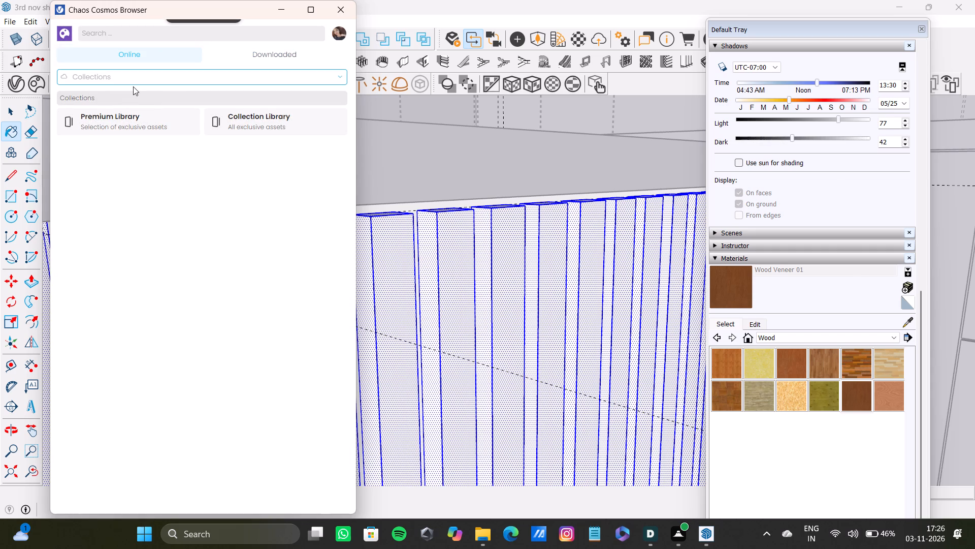
pyautogui.click(116, 95)
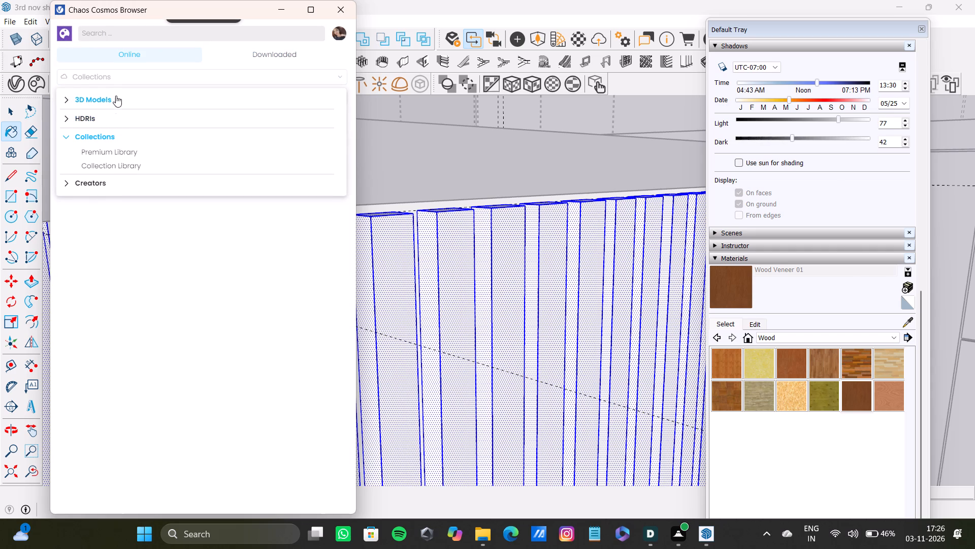
pyautogui.scroll(-6, 174, 311)
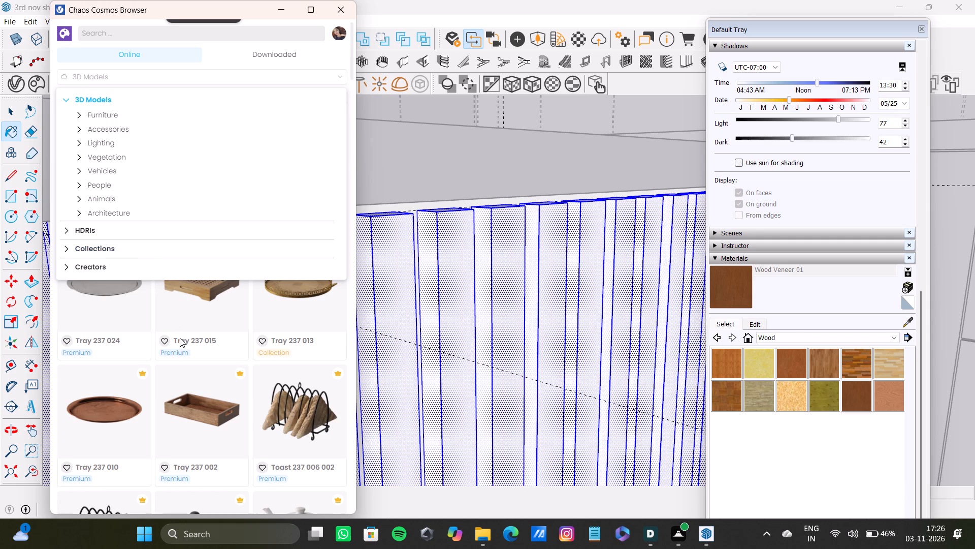
pyautogui.scroll(-3, 180, 338)
pyautogui.click(119, 291)
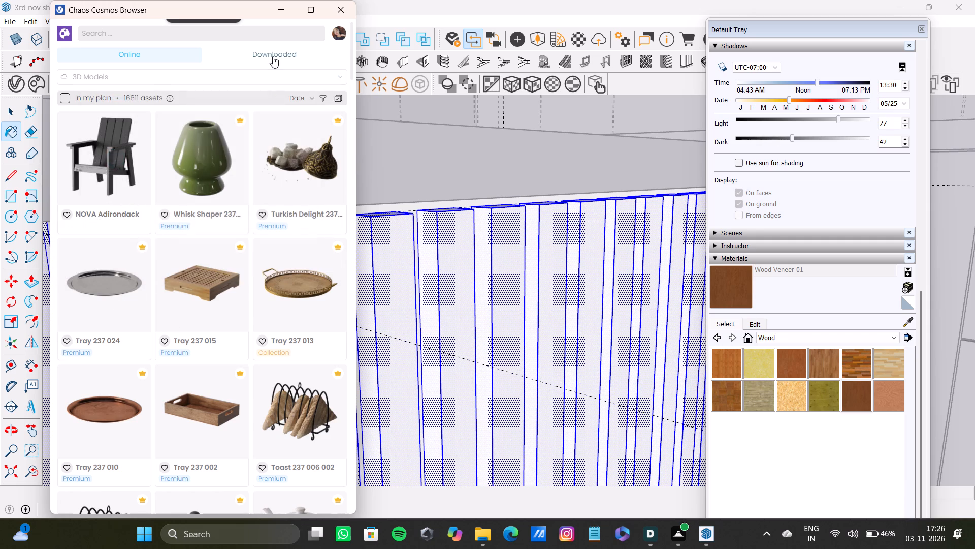
pyautogui.click(273, 56)
pyautogui.click(158, 74)
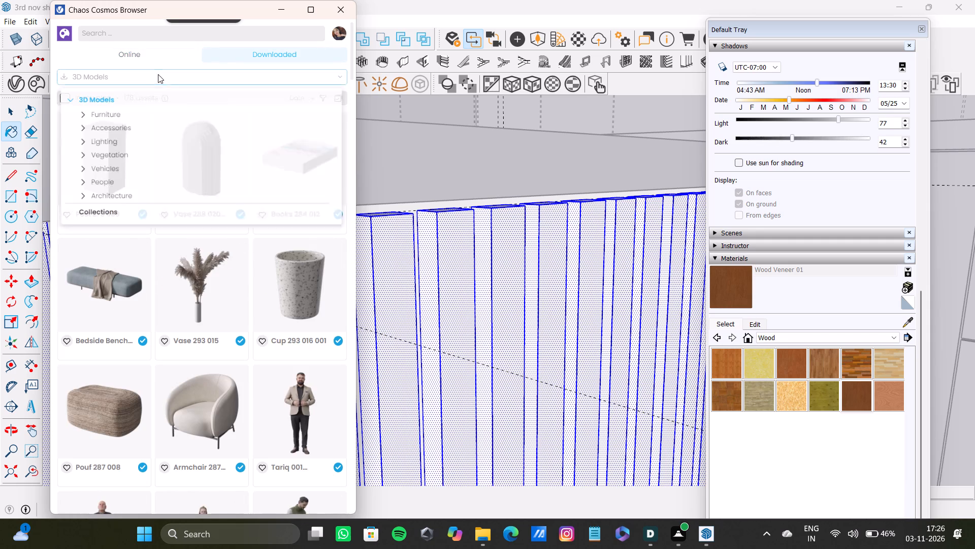
pyautogui.click(165, 248)
pyautogui.scroll(-3, 263, 195)
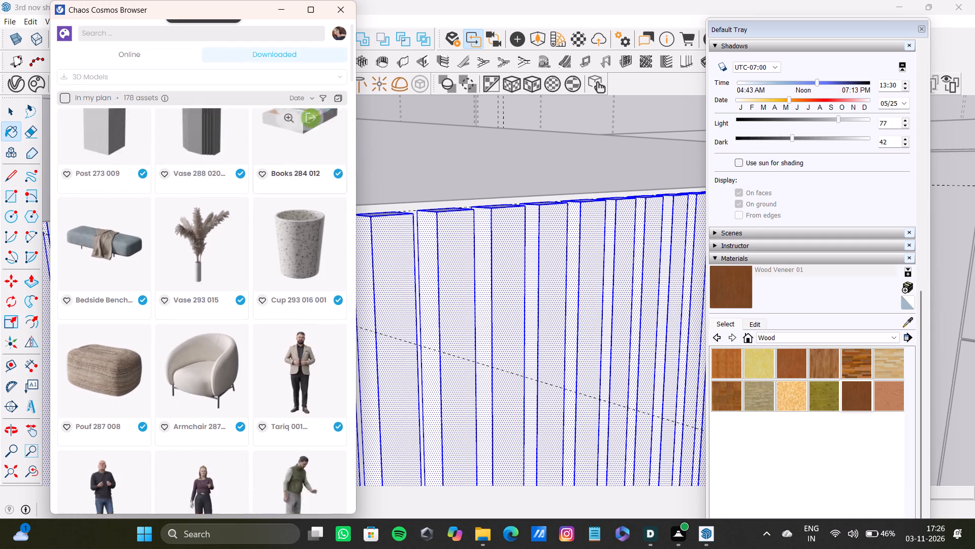
pyautogui.scroll(-14, 261, 203)
# Search the downloaded Cosmos assets for "wood" and look through the results for a usable wood finish.
pyautogui.click(128, 30)
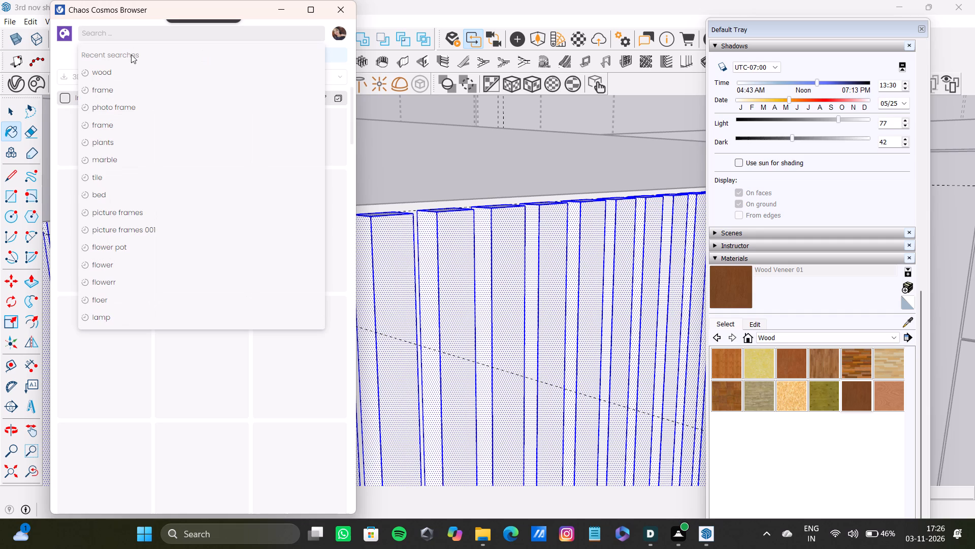
pyautogui.click(113, 72)
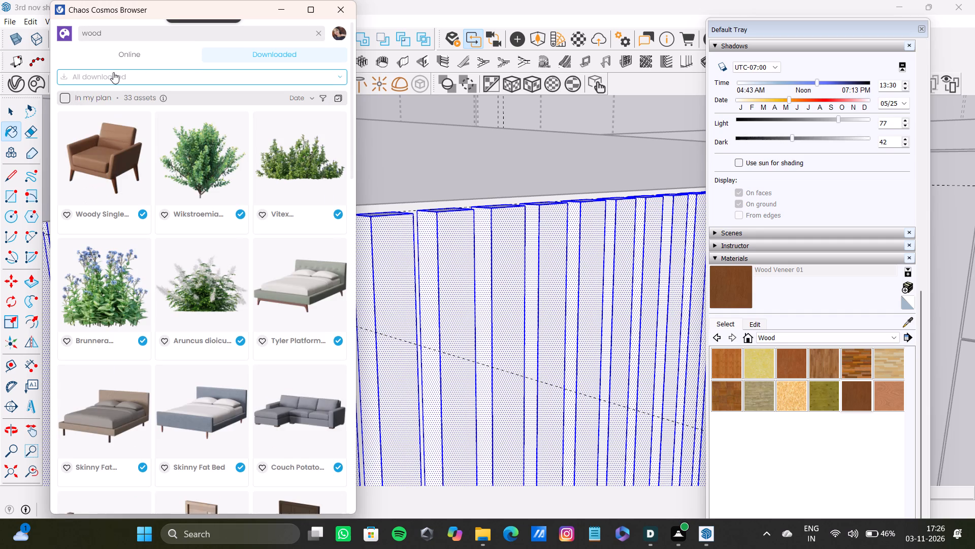
pyautogui.scroll(-18, 235, 335)
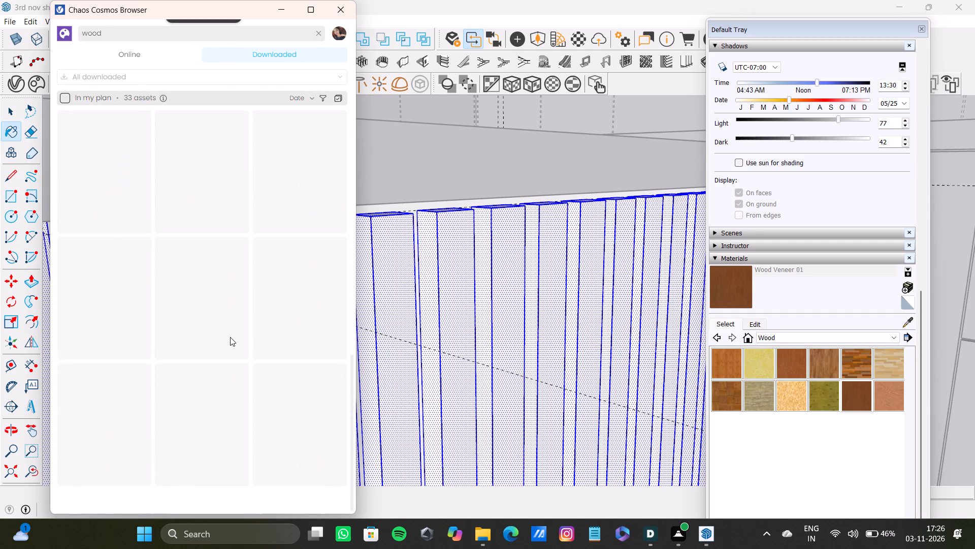
pyautogui.scroll(-10, 228, 337)
pyautogui.scroll(2, 219, 326)
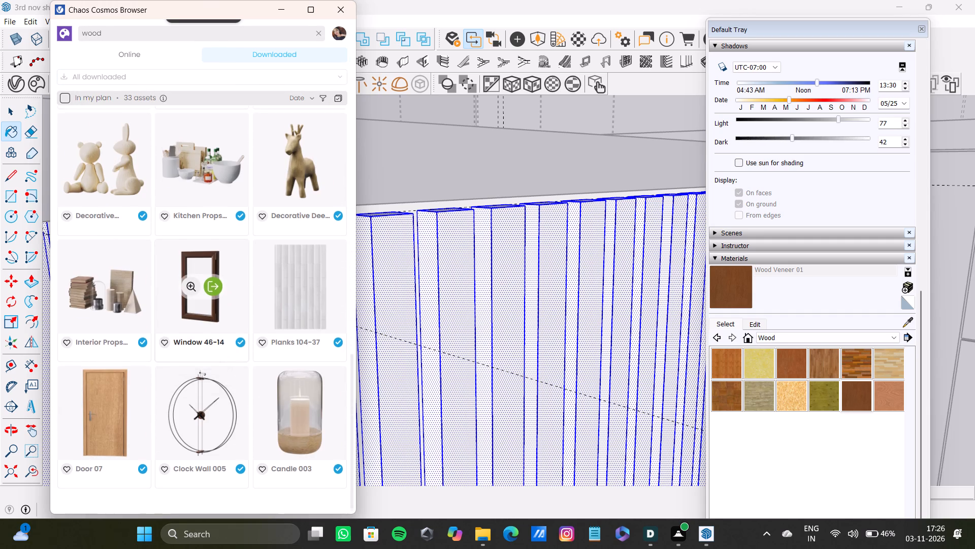
pyautogui.scroll(9, 219, 326)
# Look through the online Cosmos assets matching "wood" for a usable wood finish, then close the asset browser.
pyautogui.click(139, 53)
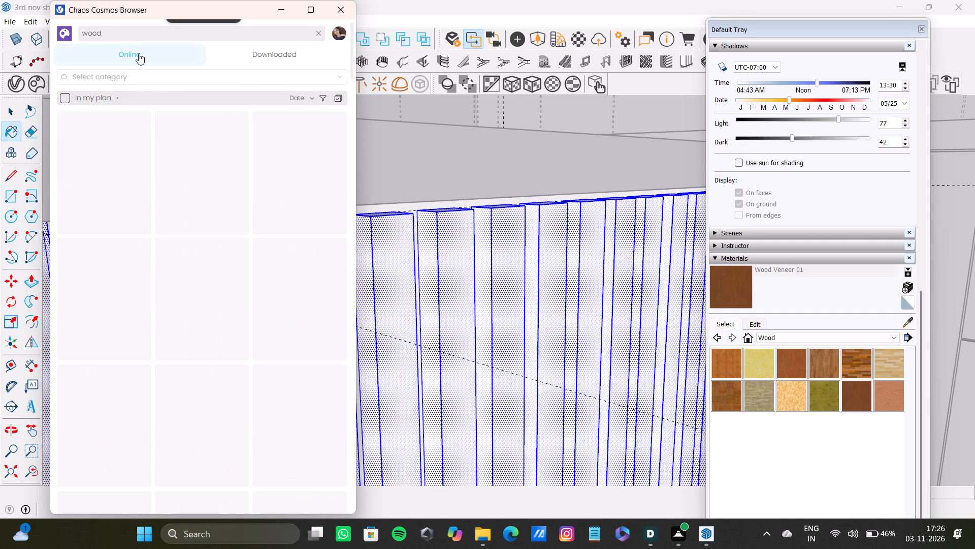
pyautogui.scroll(-7, 214, 248)
pyautogui.scroll(-2, 219, 292)
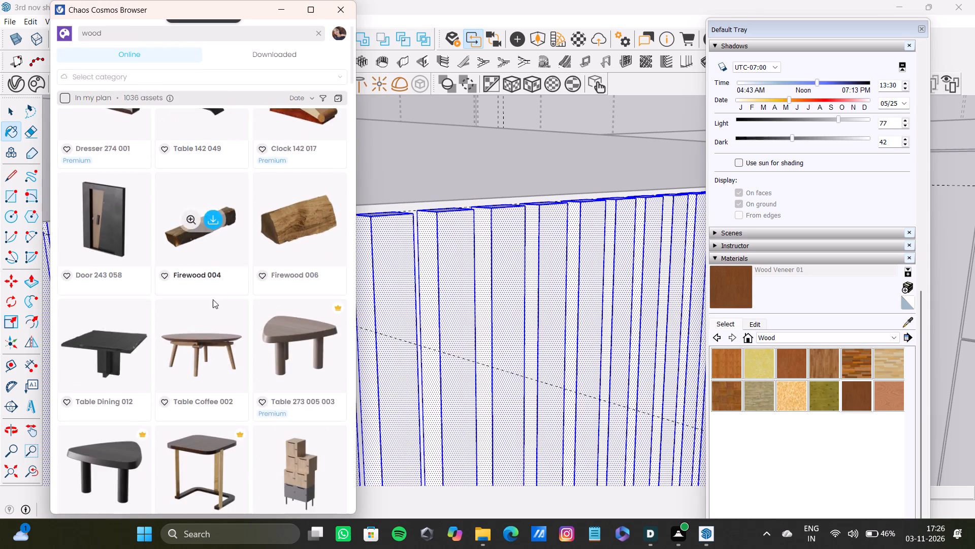
pyautogui.scroll(-7, 213, 299)
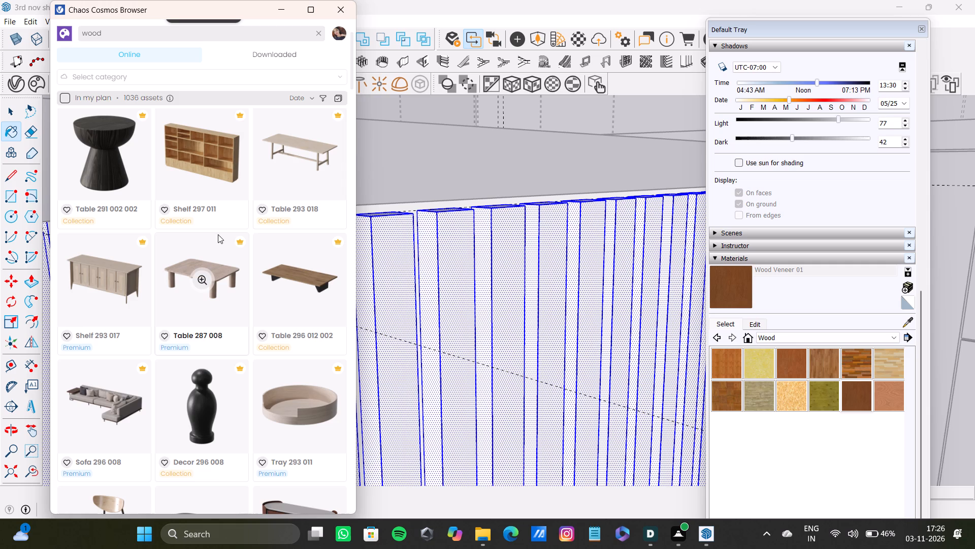
pyautogui.scroll(-4, 227, 239)
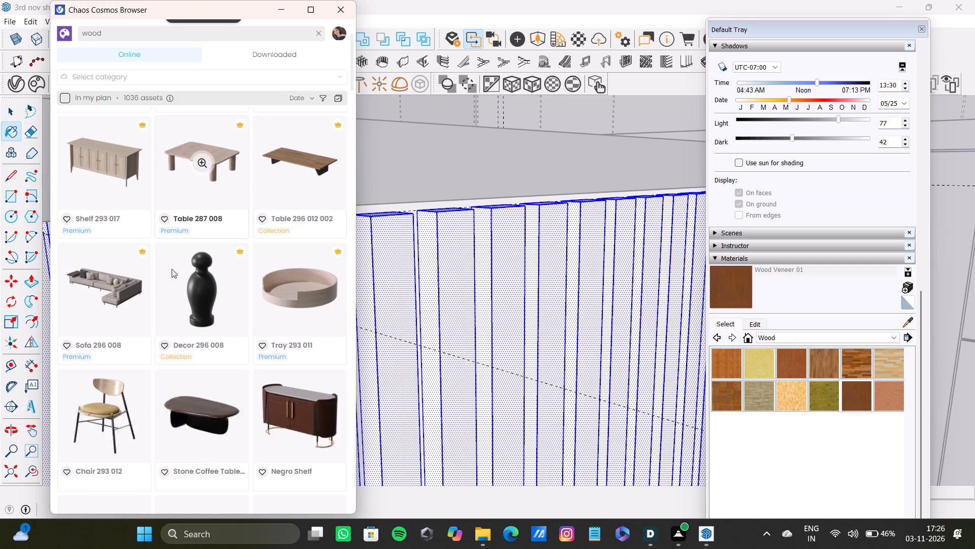
pyautogui.scroll(-20, 172, 269)
pyautogui.scroll(-5, 172, 269)
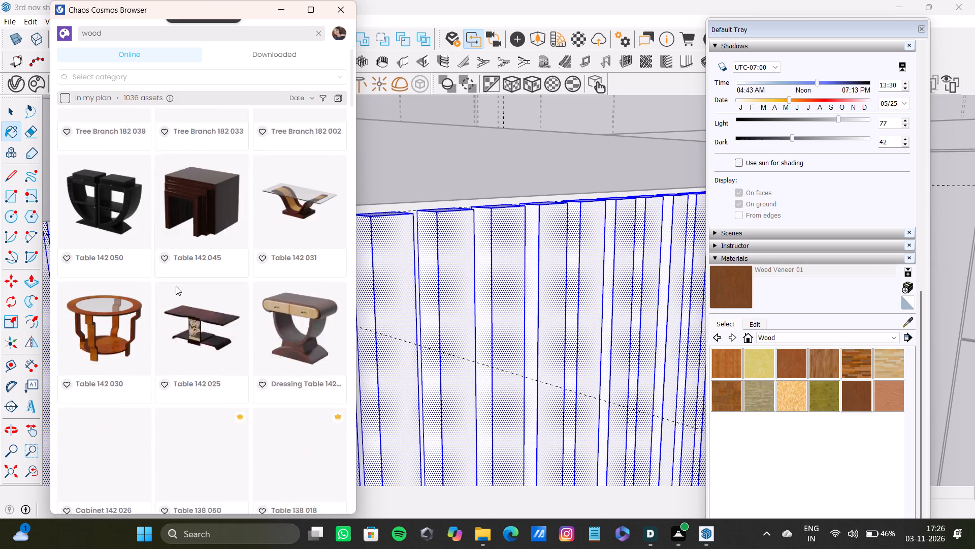
pyautogui.scroll(-20, 176, 286)
pyautogui.scroll(-2, 176, 286)
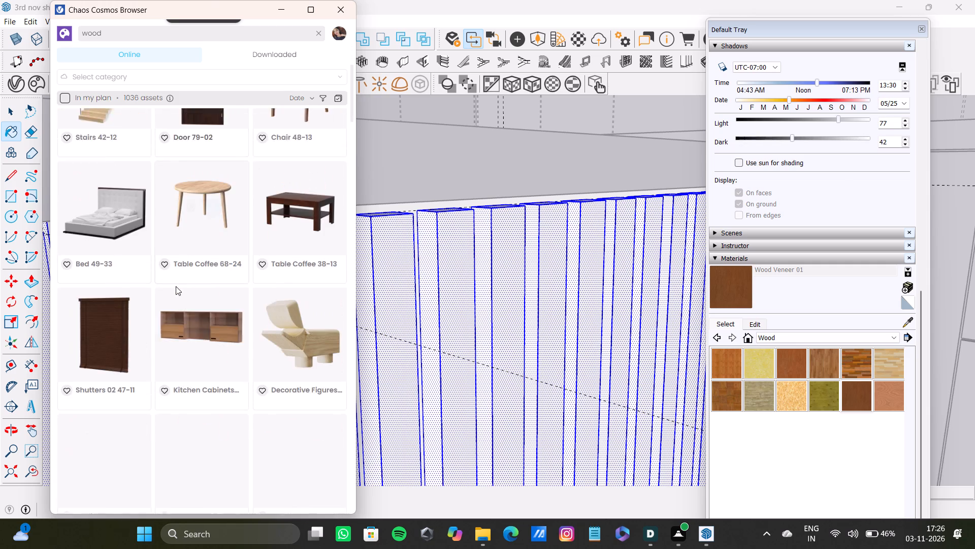
pyautogui.scroll(-14, 176, 286)
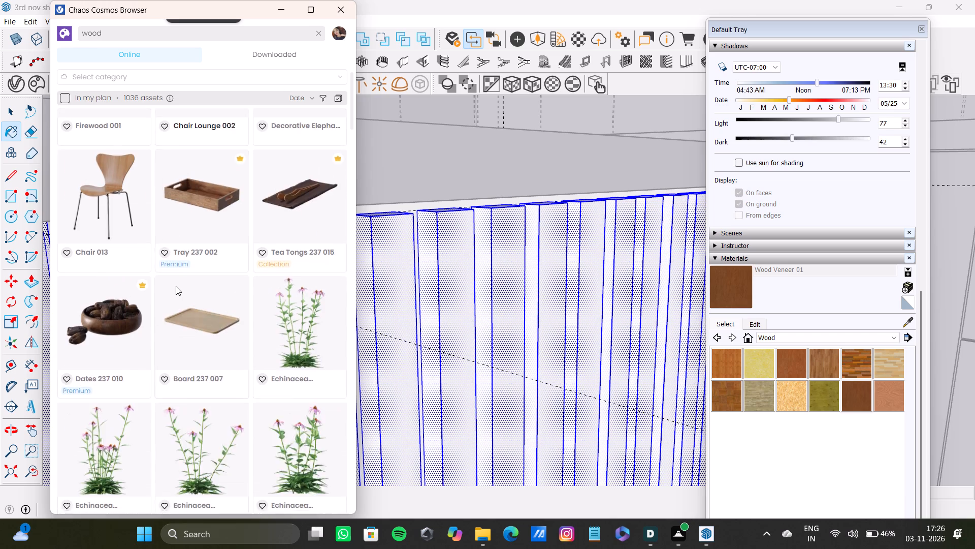
pyautogui.scroll(-4, 176, 286)
pyautogui.scroll(-17, 176, 286)
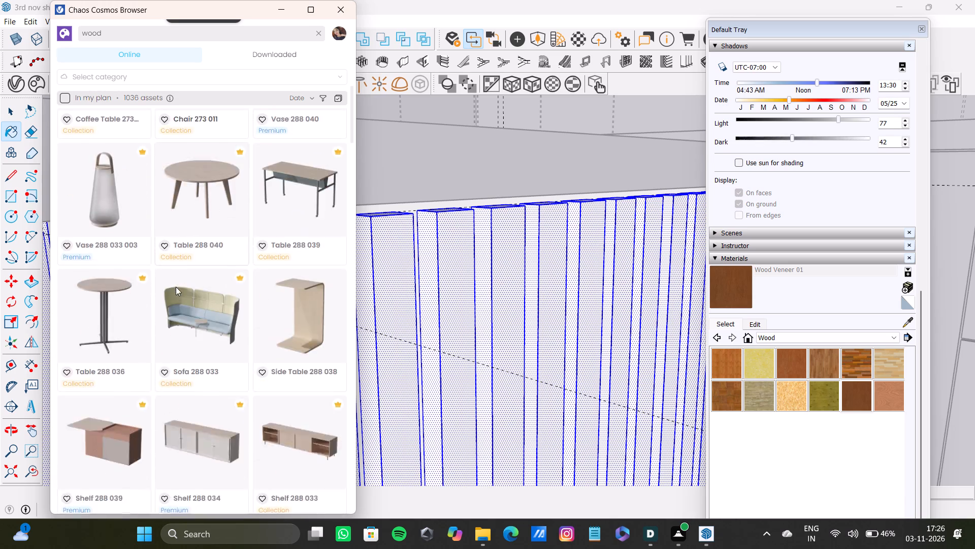
pyautogui.scroll(-12, 176, 287)
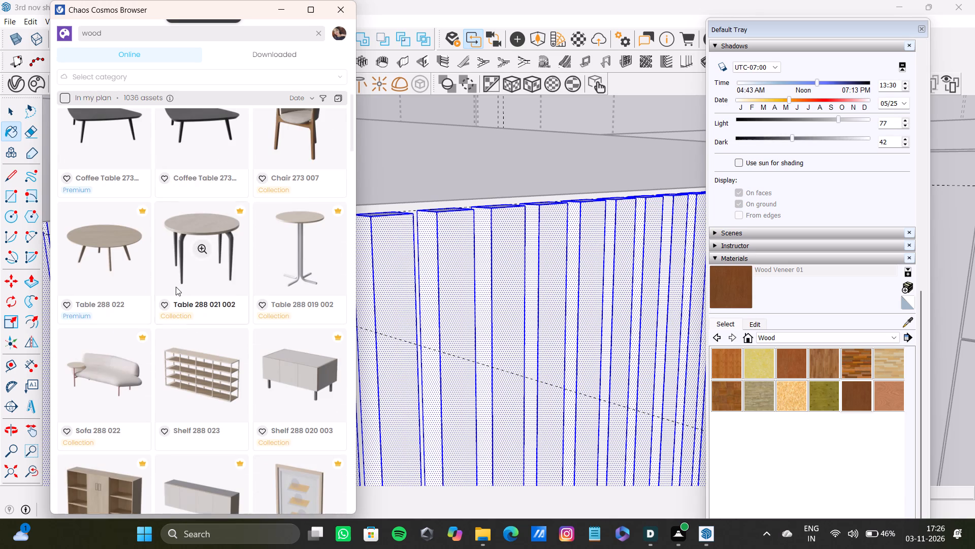
pyautogui.click(335, 14)
# Paint the selected island strips with the Wood Floor material from the Wood collection.
pyautogui.scroll(-7, 426, 272)
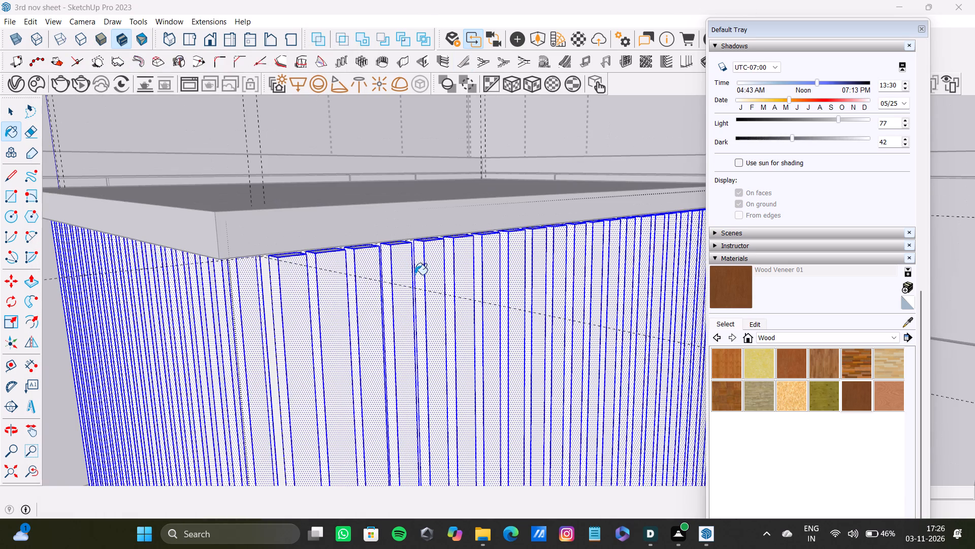
pyautogui.click(826, 360)
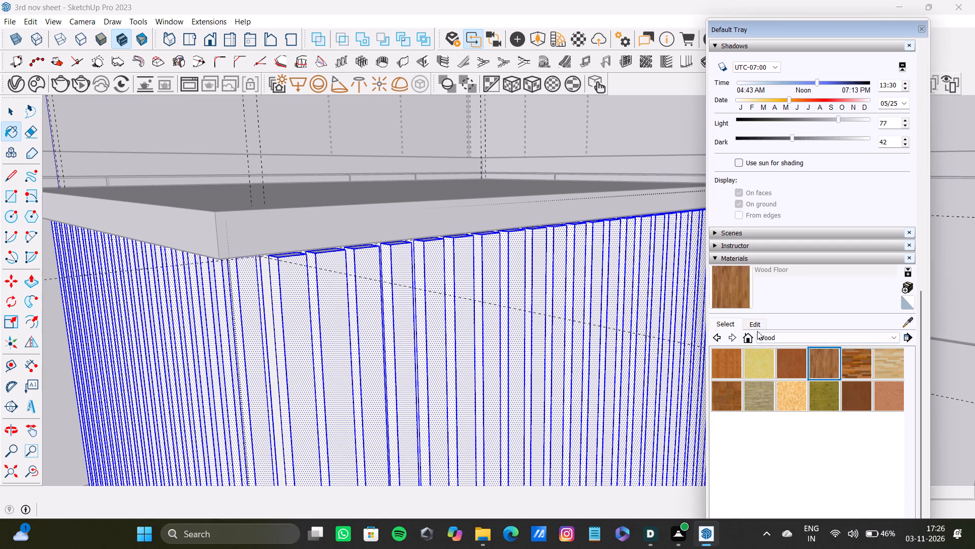
pyautogui.click(728, 284)
pyautogui.click(483, 255)
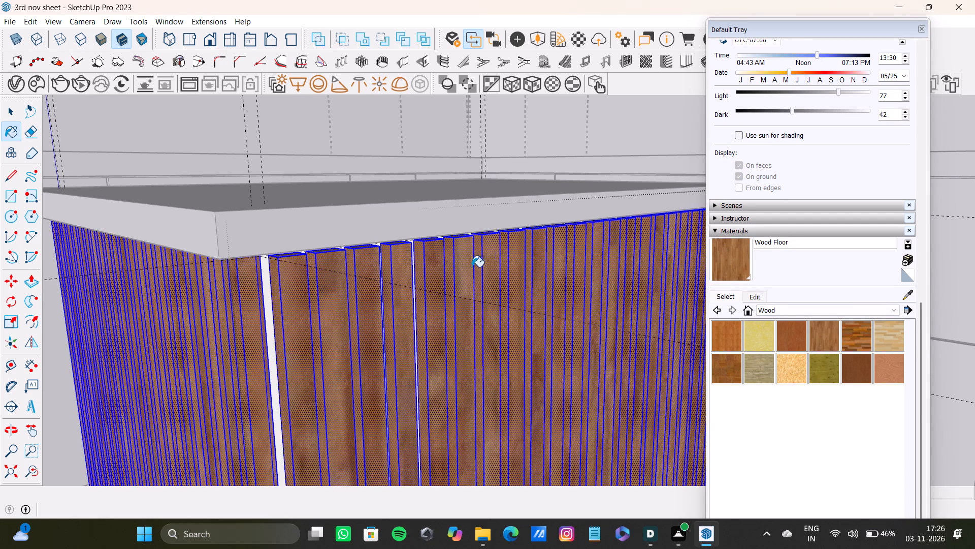
# Deselect the painted strips and examine the island's wood finish within the whole kitchen.
pyautogui.scroll(-12, 411, 315)
pyautogui.moveTo(370, 331); pyautogui.dragTo(526, 310, button='middle')
pyautogui.press('space')
pyautogui.scroll(-7, 487, 324)
pyautogui.moveTo(468, 326); pyautogui.dragTo(285, 343, button='middle')
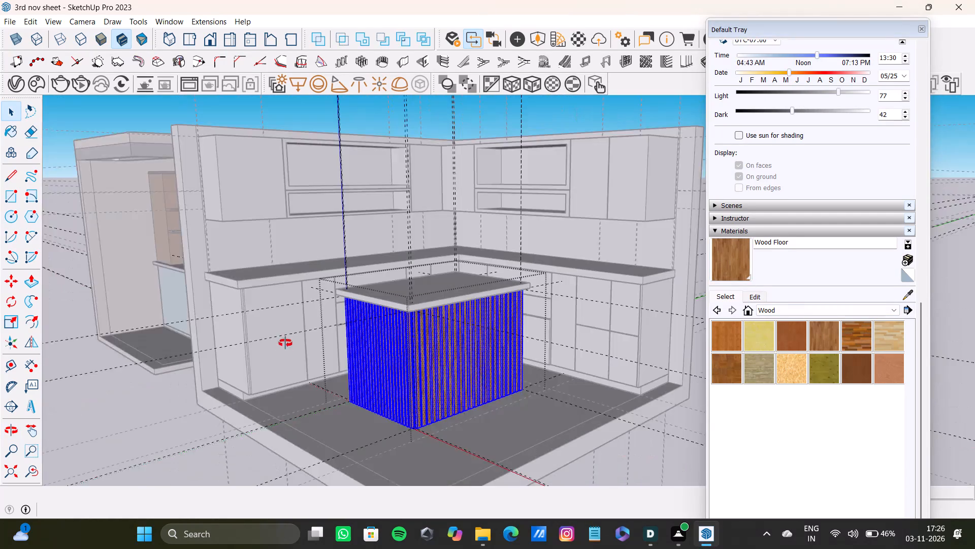
pyautogui.moveTo(285, 343); pyautogui.dragTo(288, 341, button='middle')
pyautogui.scroll(-6, 404, 230)
pyautogui.moveTo(403, 287); pyautogui.dragTo(403, 303, button='middle')
pyautogui.press('space')
pyautogui.click(502, 120)
# Open the island body group and paint its exposed white face behind the strips with the Wood Floor material.
pyautogui.scroll(6, 433, 284)
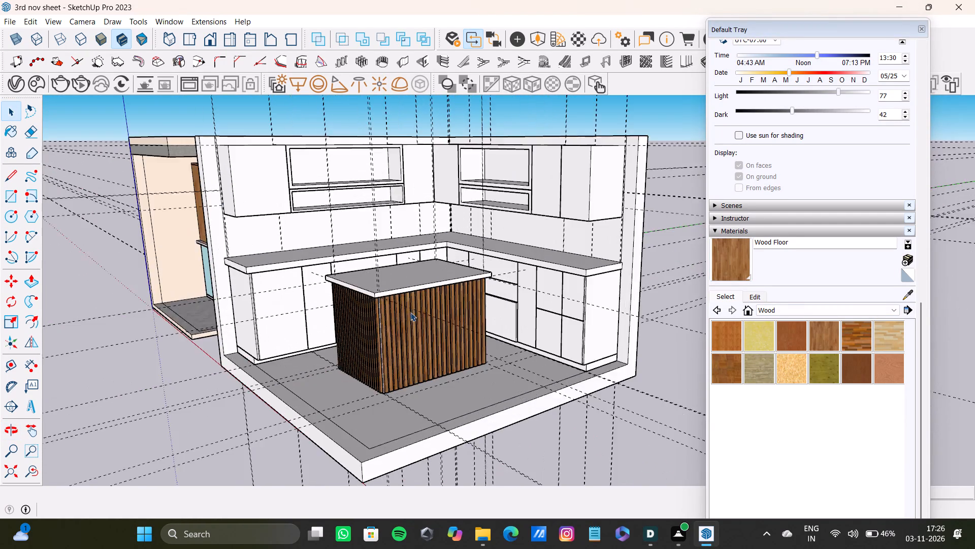
pyautogui.scroll(20, 404, 312)
pyautogui.moveTo(377, 307); pyautogui.dragTo(377, 268, button='middle')
pyautogui.scroll(4, 377, 268)
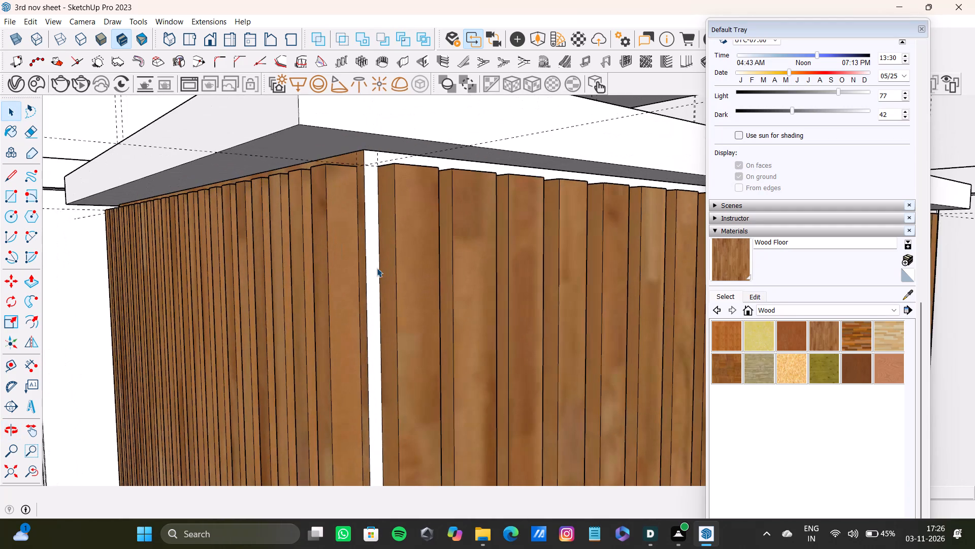
pyautogui.click(377, 268)
pyautogui.click(380, 261)
pyautogui.doubleClick(374, 266)
pyautogui.doubleClick(373, 272)
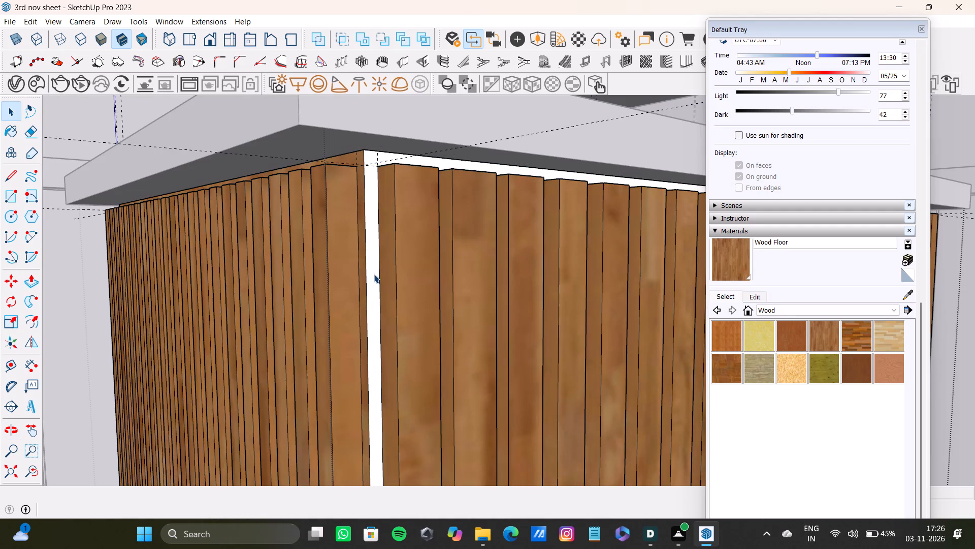
pyautogui.click(372, 276)
pyautogui.click(726, 248)
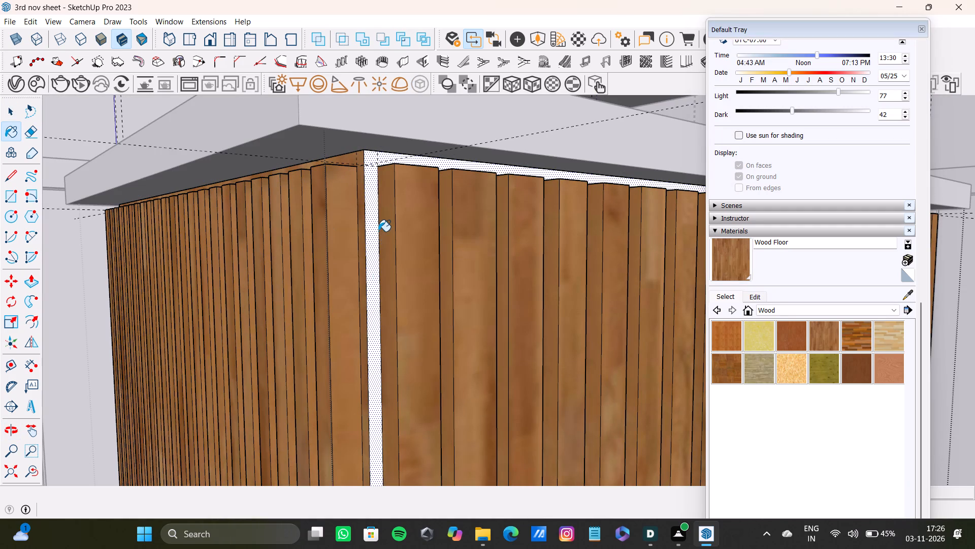
pyautogui.click(372, 231)
# Examine the wood-clad island from its other sides, along with the neighbouring finished kitchen model.
pyautogui.scroll(-12, 383, 230)
pyautogui.moveTo(413, 235); pyautogui.dragTo(221, 256, button='middle')
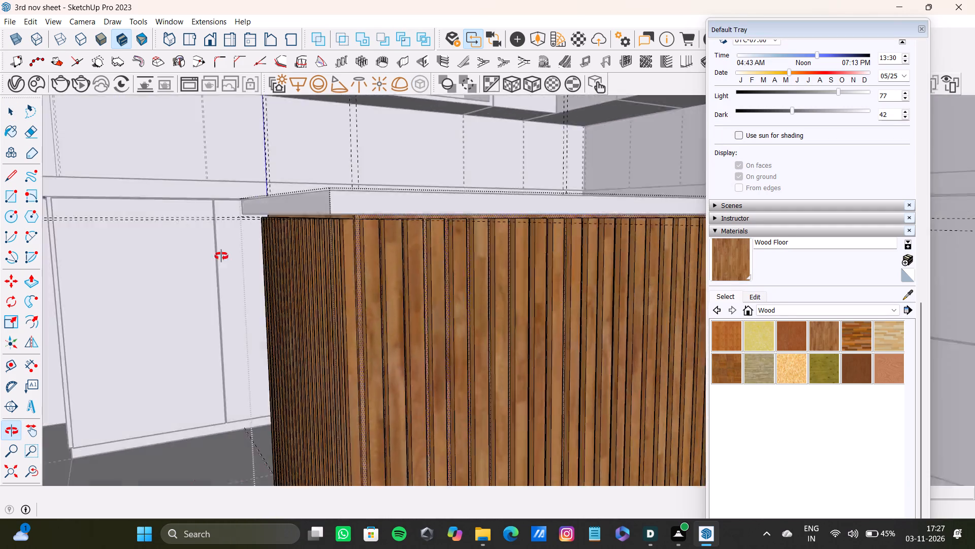
pyautogui.moveTo(221, 256); pyautogui.dragTo(213, 250, button='middle')
pyautogui.scroll(-9, 449, 264)
pyautogui.moveTo(481, 262); pyautogui.dragTo(388, 275, button='middle')
pyautogui.moveTo(523, 295); pyautogui.dragTo(676, 303, button='middle')
pyautogui.scroll(-2, 321, 305)
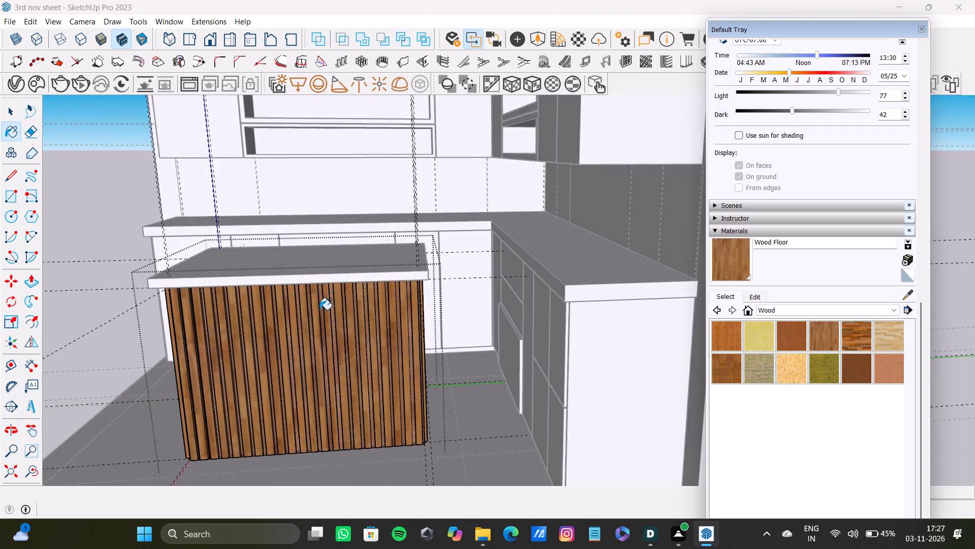
pyautogui.scroll(-2, 319, 310)
pyautogui.moveTo(312, 319); pyautogui.dragTo(547, 319, button='middle')
pyautogui.moveTo(391, 350); pyautogui.dragTo(517, 337, button='middle')
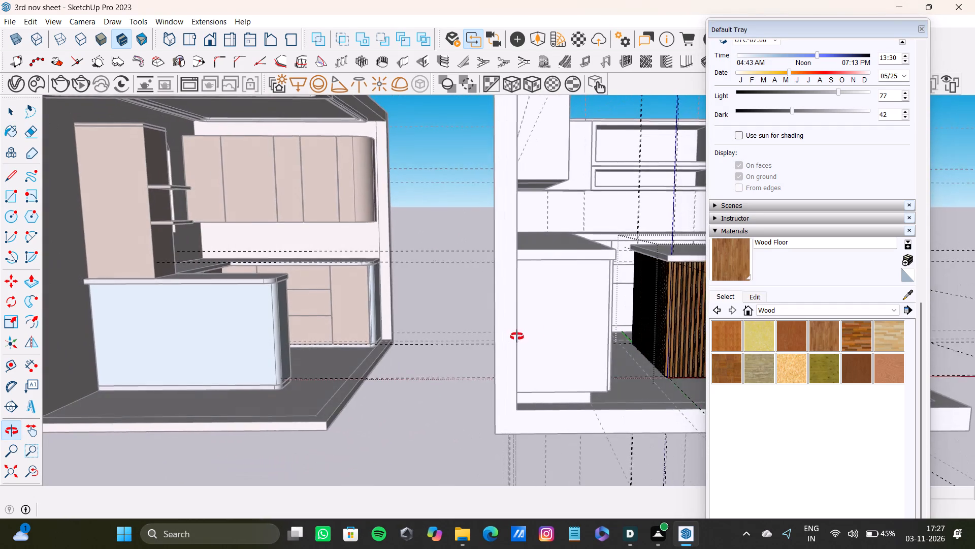
pyautogui.moveTo(517, 337); pyautogui.dragTo(527, 335, button='middle')
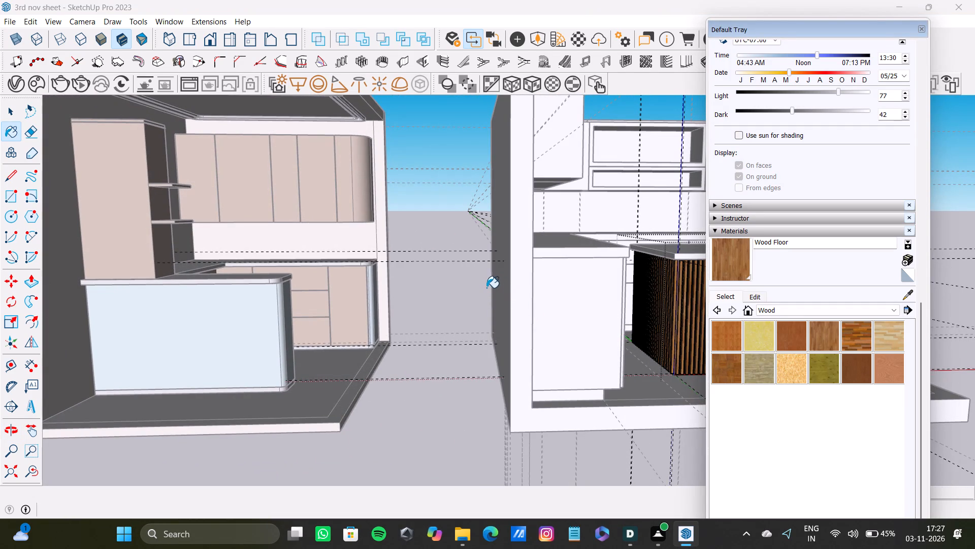
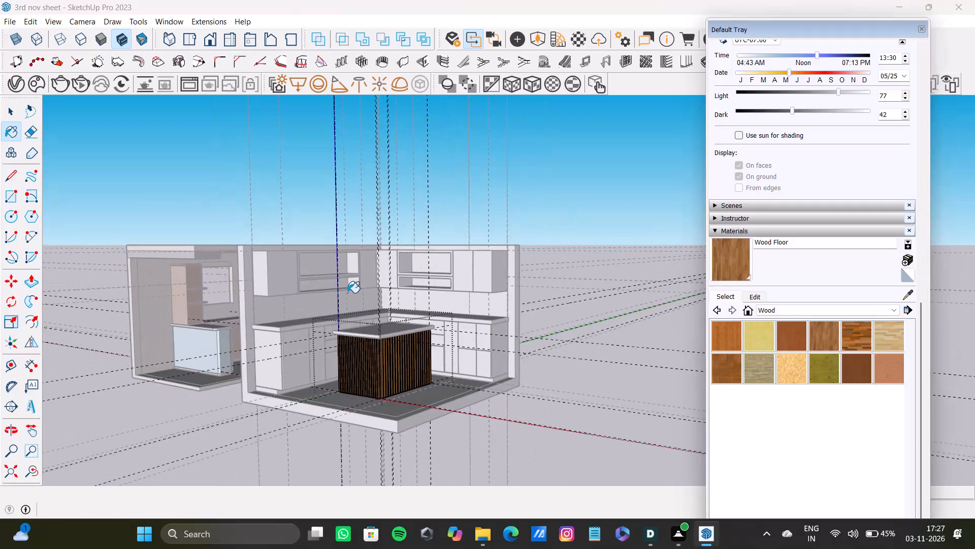
# Paint the top and all edge faces of the island countertop with Carrera Marble from the Stone collection.
pyautogui.press('space')
pyautogui.click(397, 199)
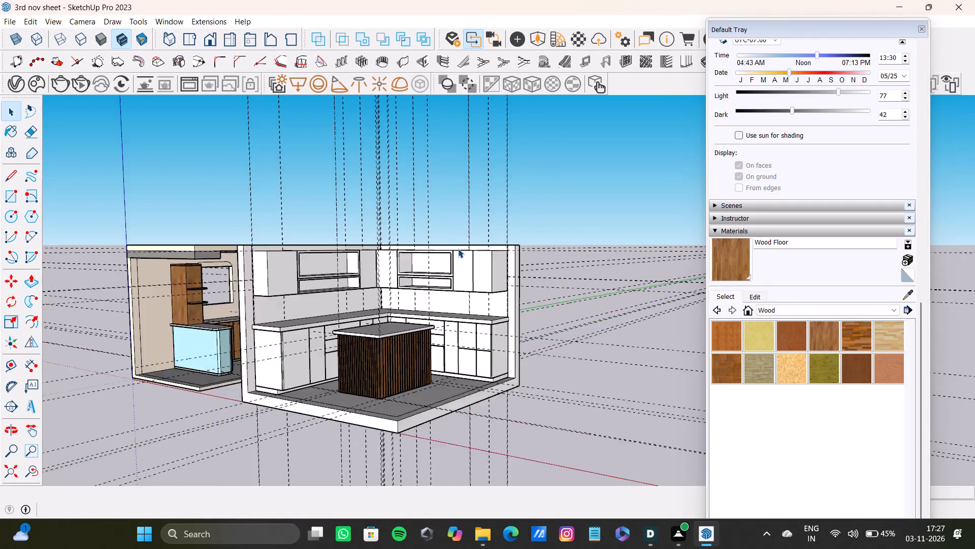
pyautogui.scroll(5, 458, 249)
pyautogui.scroll(-4, 389, 307)
pyautogui.moveTo(380, 325); pyautogui.dragTo(379, 372, button='middle')
pyautogui.scroll(7, 347, 399)
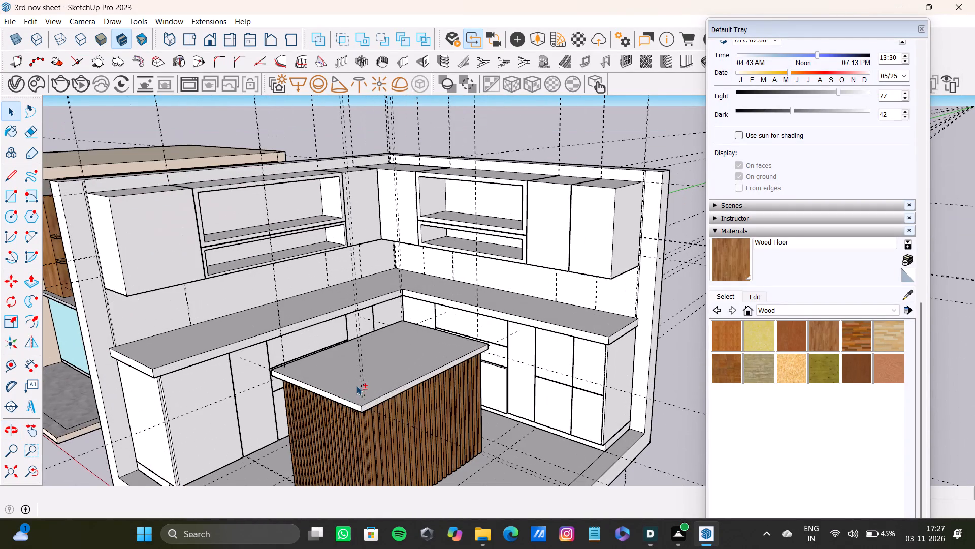
pyautogui.keyDown('shift'); pyautogui.doubleClick(357, 386); pyautogui.keyUp('shift')
pyautogui.keyDown('shift'); pyautogui.scroll(6, 370, 408); pyautogui.keyUp('shift')
pyautogui.keyDown('shift'); pyautogui.doubleClick(368, 404); pyautogui.keyUp('shift')
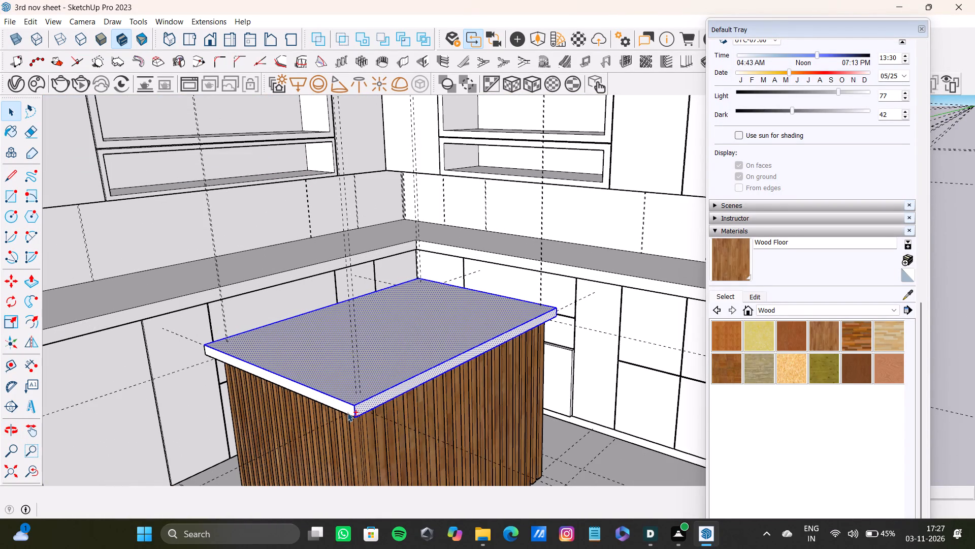
pyautogui.keyDown('shift'); pyautogui.doubleClick(347, 407); pyautogui.keyUp('shift')
pyautogui.moveTo(411, 357); pyautogui.dragTo(227, 351, button='middle')
pyautogui.scroll(-3, 508, 322)
pyautogui.keyDown('shift'); pyautogui.moveTo(508, 322); pyautogui.dragTo(435, 338, button='middle'); pyautogui.keyUp('shift')
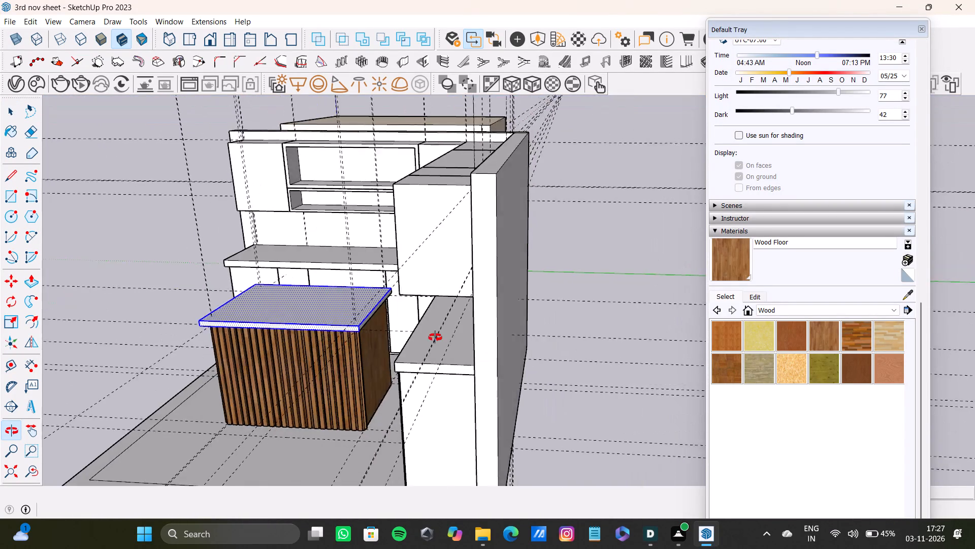
pyautogui.keyDown('shift'); pyautogui.moveTo(435, 338); pyautogui.dragTo(414, 333, button='middle'); pyautogui.keyUp('shift')
pyautogui.scroll(9, 356, 302)
pyautogui.keyDown('shift'); pyautogui.doubleClick(340, 322); pyautogui.keyUp('shift')
pyautogui.keyDown('shift'); pyautogui.scroll(-4, 342, 318); pyautogui.keyUp('shift')
pyautogui.moveTo(316, 332); pyautogui.dragTo(640, 327, button='middle')
pyautogui.moveTo(316, 324); pyautogui.dragTo(199, 288, button='middle')
pyautogui.keyDown('shift'); pyautogui.scroll(3, 556, 323); pyautogui.keyUp('shift')
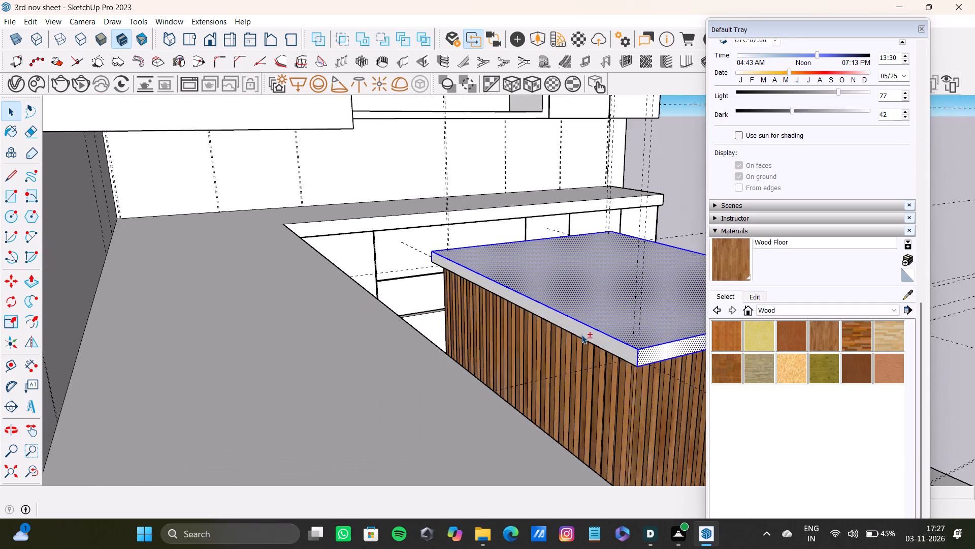
pyautogui.keyDown('shift'); pyautogui.doubleClick(626, 352); pyautogui.keyUp('shift')
pyautogui.keyDown('shift'); pyautogui.click(782, 310); pyautogui.keyUp('shift')
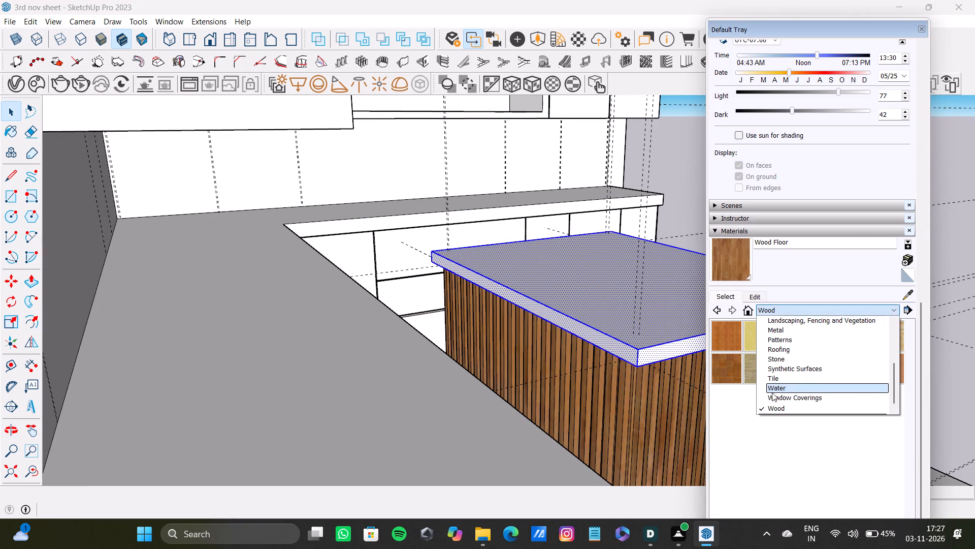
pyautogui.keyDown('shift'); pyautogui.click(777, 361); pyautogui.keyUp('shift')
pyautogui.keyDown('shift'); pyautogui.click(729, 340); pyautogui.keyUp('shift')
pyautogui.keyDown('shift'); pyautogui.click(671, 322); pyautogui.keyUp('shift')
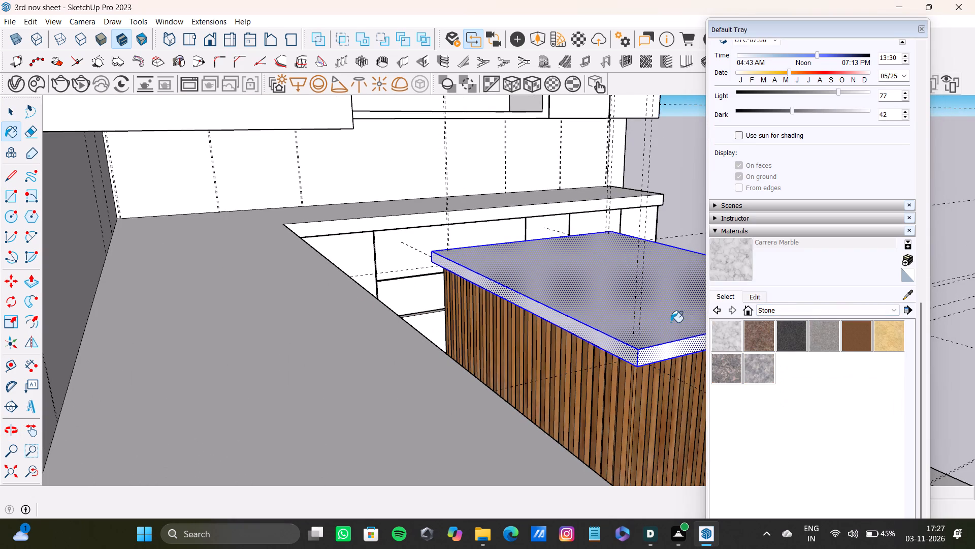
pyautogui.press('space')
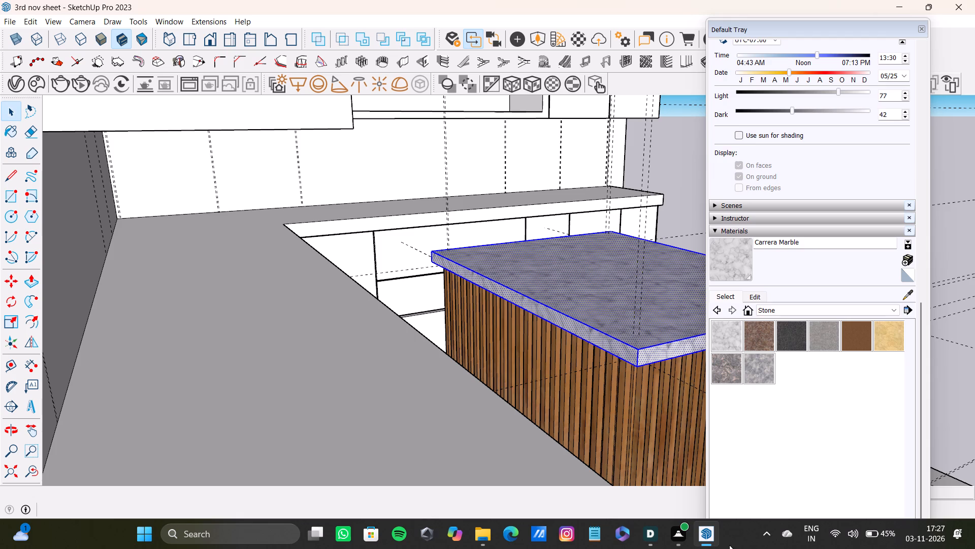
pyautogui.click(730, 546)
pyautogui.scroll(-8, 545, 319)
pyautogui.moveTo(563, 317); pyautogui.dragTo(469, 320, button='middle')
pyautogui.scroll(-5, 453, 319)
pyautogui.moveTo(466, 333); pyautogui.dragTo(389, 339, button='middle')
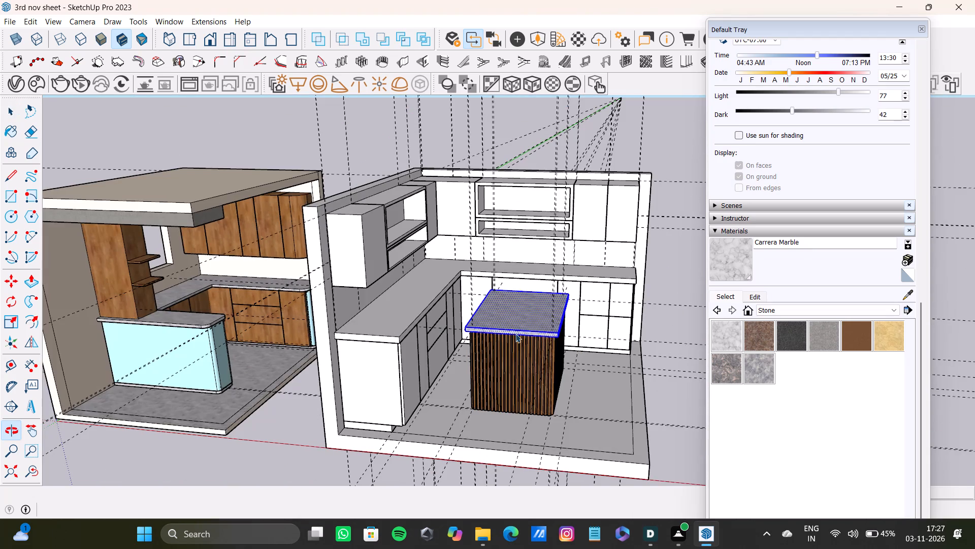
pyautogui.press('c')
pyautogui.press('c')
pyautogui.press('space')
pyautogui.click(675, 158)
# Paint the top and front edge faces of the L-shaped wall countertop with Carrera Marble.
pyautogui.scroll(5, 364, 331)
pyautogui.doubleClick(376, 330)
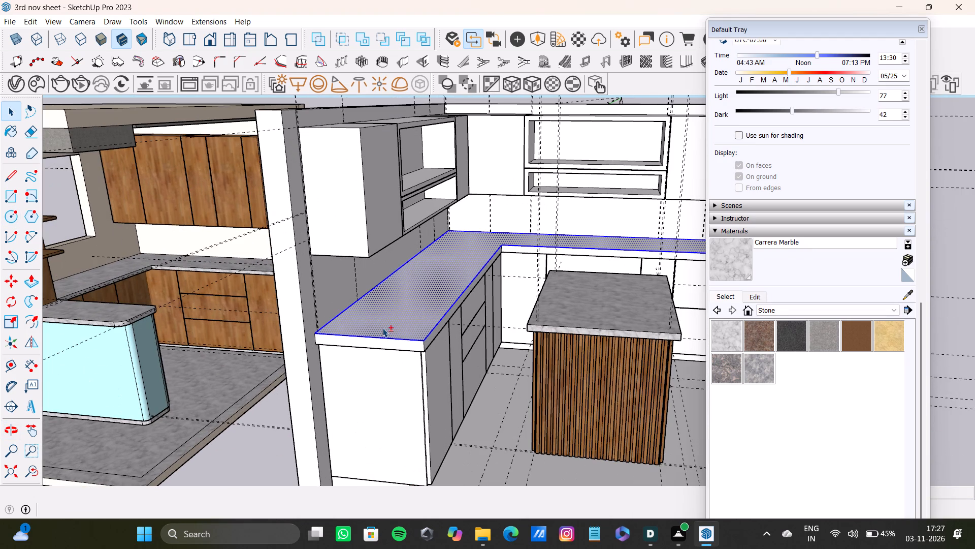
pyautogui.keyDown('shift'); pyautogui.doubleClick(391, 345); pyautogui.keyUp('shift')
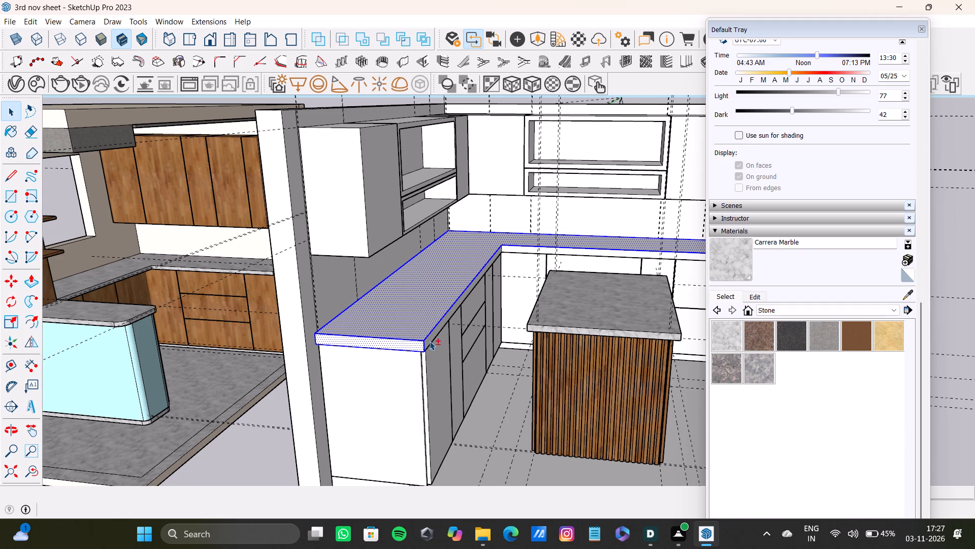
pyautogui.keyDown('shift'); pyautogui.doubleClick(429, 341); pyautogui.keyUp('shift')
pyautogui.keyDown('shift'); pyautogui.moveTo(493, 309); pyautogui.dragTo(239, 396, button='middle'); pyautogui.keyUp('shift')
pyautogui.keyDown('shift'); pyautogui.scroll(6, 260, 354); pyautogui.keyUp('shift')
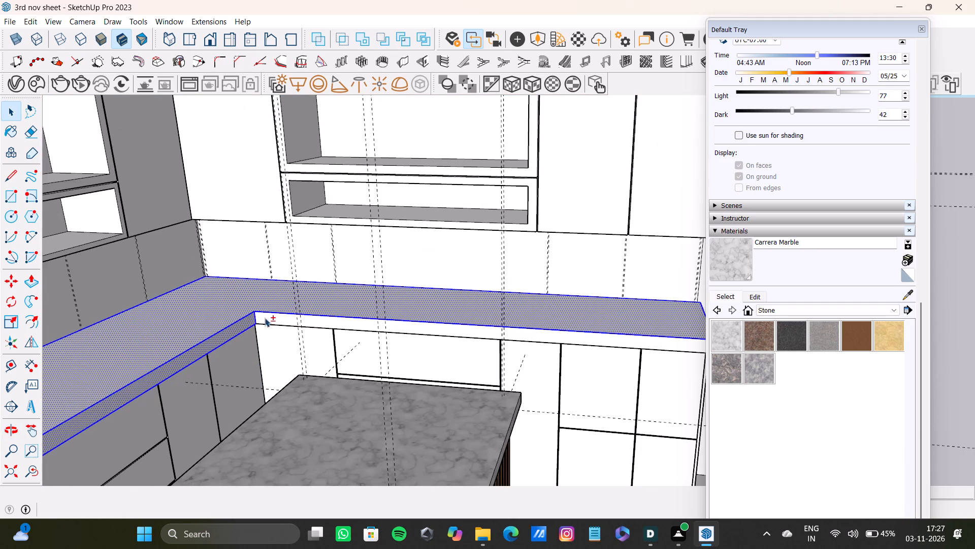
pyautogui.keyDown('shift'); pyautogui.doubleClick(265, 317); pyautogui.keyUp('shift')
pyautogui.moveTo(584, 346); pyautogui.dragTo(404, 340, button='middle')
pyautogui.scroll(-4, 453, 351)
pyautogui.keyDown('shift'); pyautogui.moveTo(519, 371); pyautogui.dragTo(381, 360, button='middle'); pyautogui.keyUp('shift')
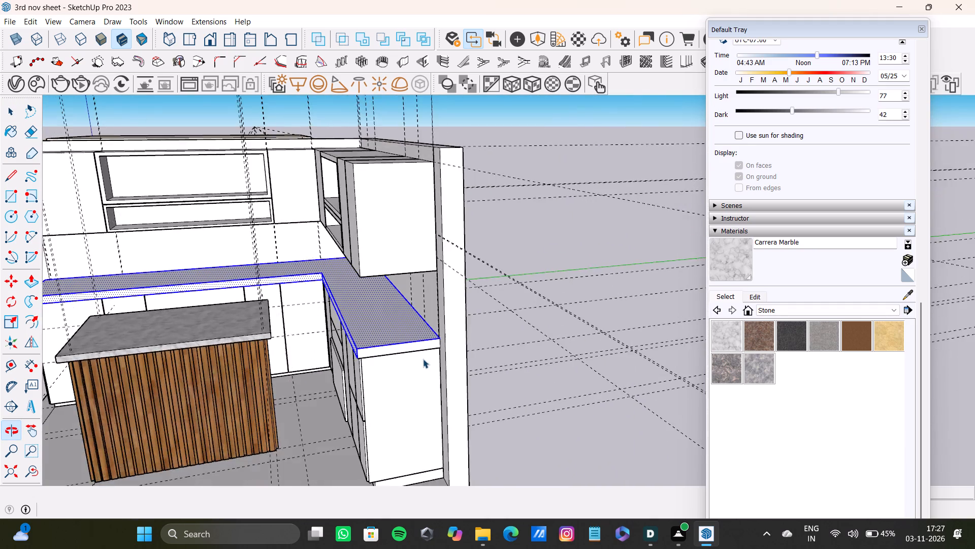
pyautogui.keyDown('shift'); pyautogui.scroll(6, 423, 359); pyautogui.keyUp('shift')
pyautogui.keyDown('shift'); pyautogui.doubleClick(395, 345); pyautogui.keyUp('shift')
pyautogui.keyDown('shift'); pyautogui.click(719, 331); pyautogui.keyUp('shift')
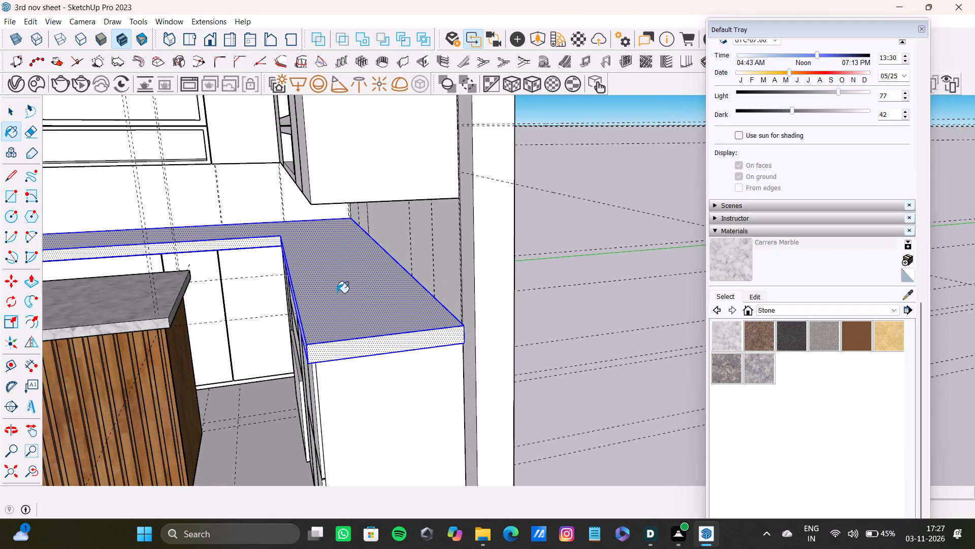
pyautogui.keyDown('shift'); pyautogui.click(341, 298); pyautogui.keyUp('shift')
pyautogui.keyDown('shift'); pyautogui.scroll(-4, 352, 328); pyautogui.keyUp('shift')
pyautogui.moveTo(345, 352); pyautogui.dragTo(460, 347, button='middle')
pyautogui.scroll(-4, 414, 353)
pyautogui.keyDown('shift'); pyautogui.moveTo(397, 350); pyautogui.dragTo(552, 340, button='middle'); pyautogui.keyUp('shift')
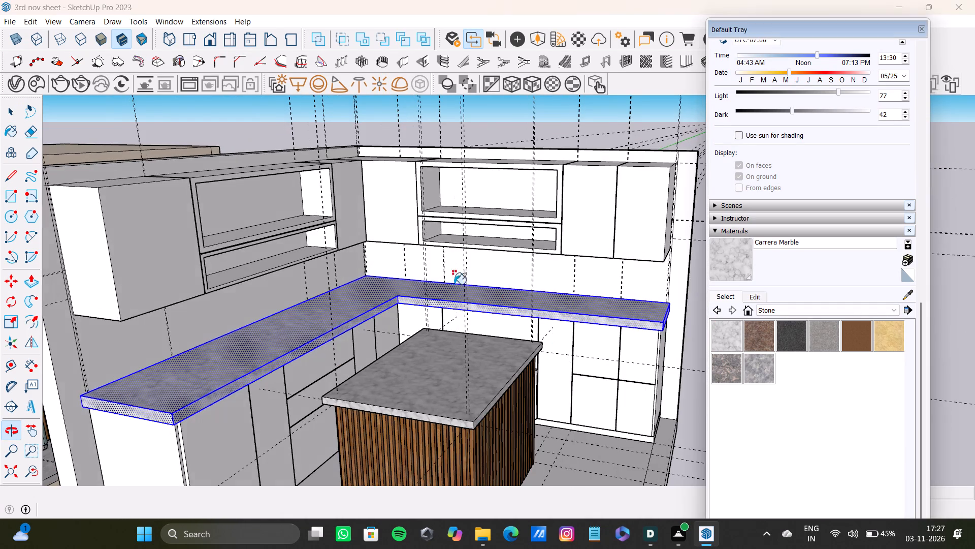
pyautogui.press('space')
pyautogui.click(264, 123)
# Open the base cabinet body below the L-shaped countertop and select its end panel face and the adjoining narrow side face.
pyautogui.scroll(-3, 424, 273)
pyautogui.moveTo(424, 294); pyautogui.dragTo(391, 381, button='middle')
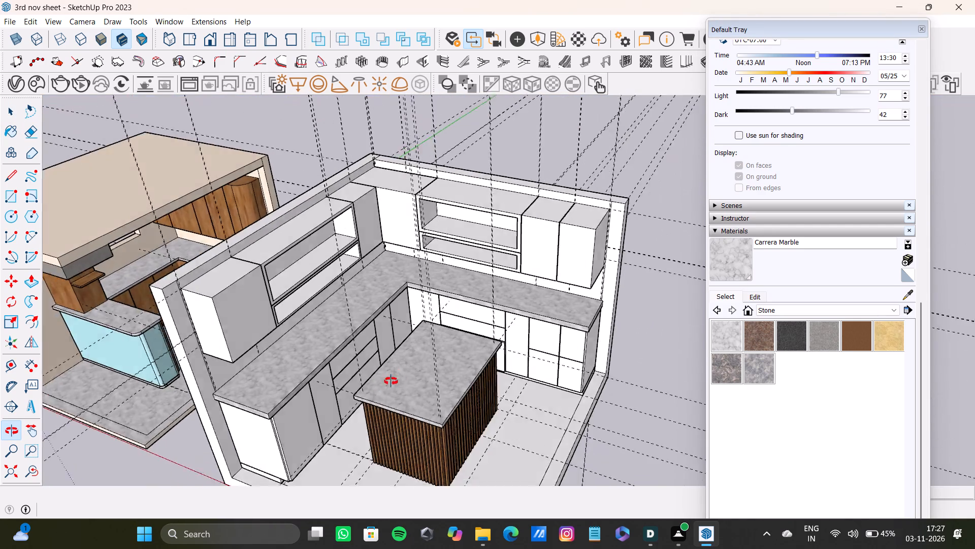
pyautogui.moveTo(391, 381); pyautogui.dragTo(418, 383, button='middle')
pyautogui.keyDown('shift'); pyautogui.scroll(-1, 422, 381); pyautogui.keyUp('shift')
pyautogui.keyDown('shift'); pyautogui.scroll(4, 323, 409); pyautogui.keyUp('shift')
pyautogui.keyDown('shift'); pyautogui.moveTo(322, 407); pyautogui.dragTo(398, 352, button='middle'); pyautogui.keyUp('shift')
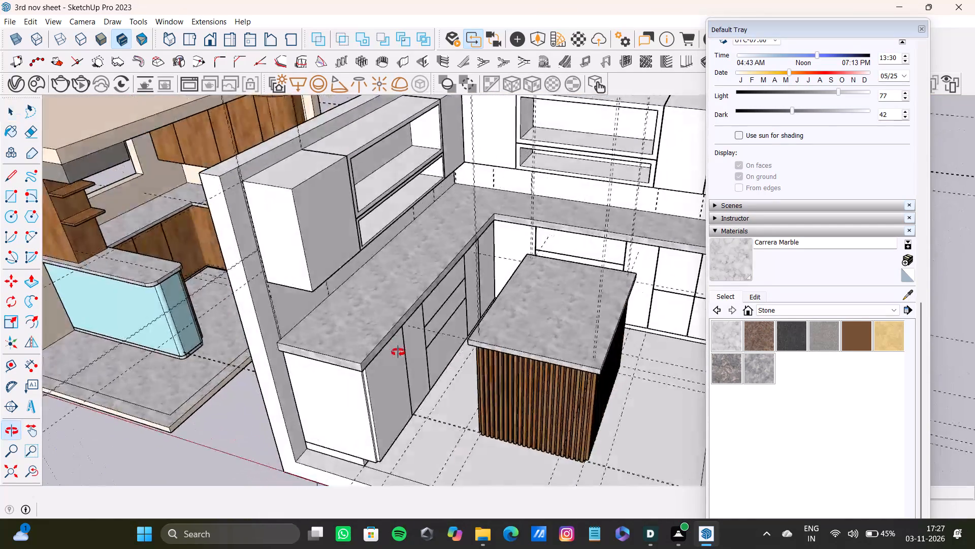
pyautogui.keyDown('shift'); pyautogui.moveTo(398, 352); pyautogui.dragTo(367, 297, button='middle'); pyautogui.keyUp('shift')
pyautogui.scroll(15, 351, 302)
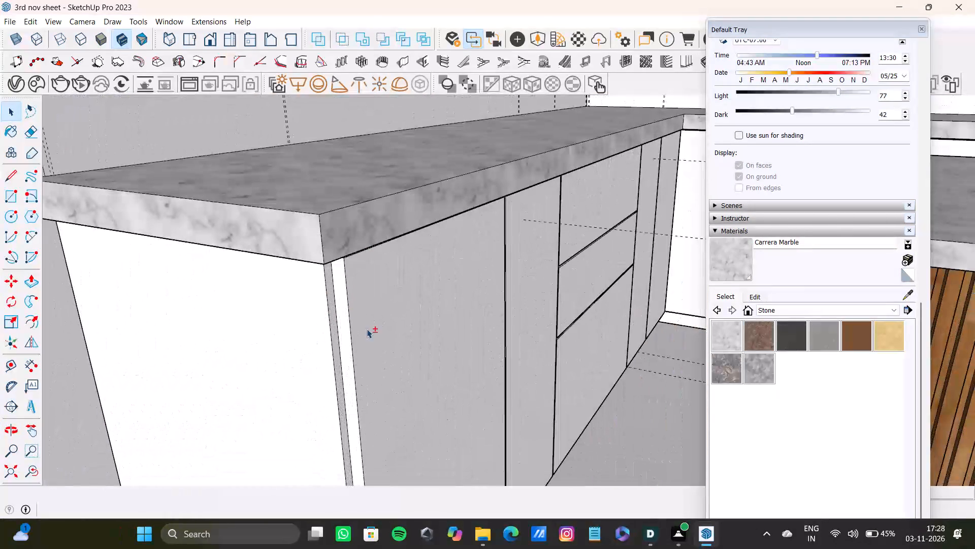
pyautogui.keyDown('shift'); pyautogui.doubleClick(262, 344); pyautogui.keyUp('shift')
pyautogui.keyDown('shift'); pyautogui.doubleClick(308, 335); pyautogui.keyUp('shift')
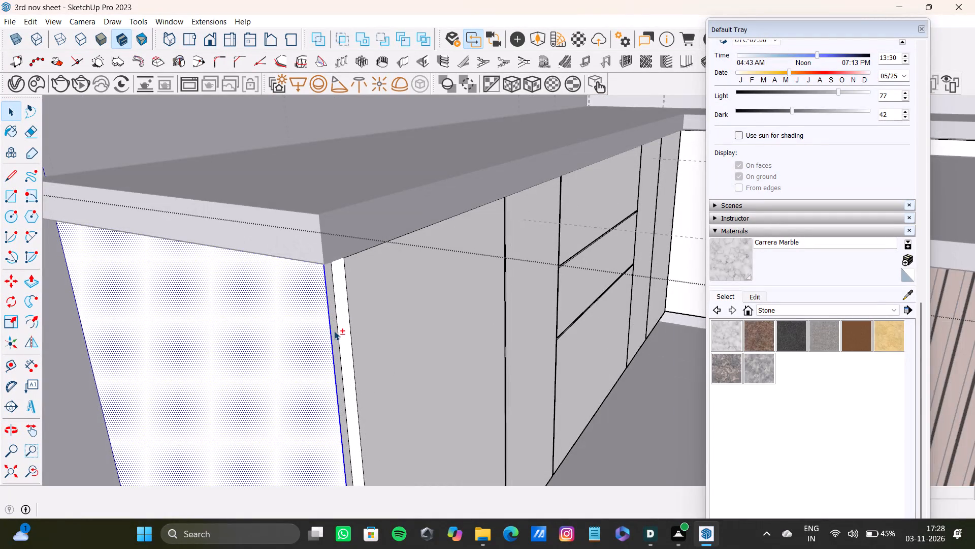
pyautogui.keyDown('shift'); pyautogui.doubleClick(334, 331); pyautogui.keyUp('shift')
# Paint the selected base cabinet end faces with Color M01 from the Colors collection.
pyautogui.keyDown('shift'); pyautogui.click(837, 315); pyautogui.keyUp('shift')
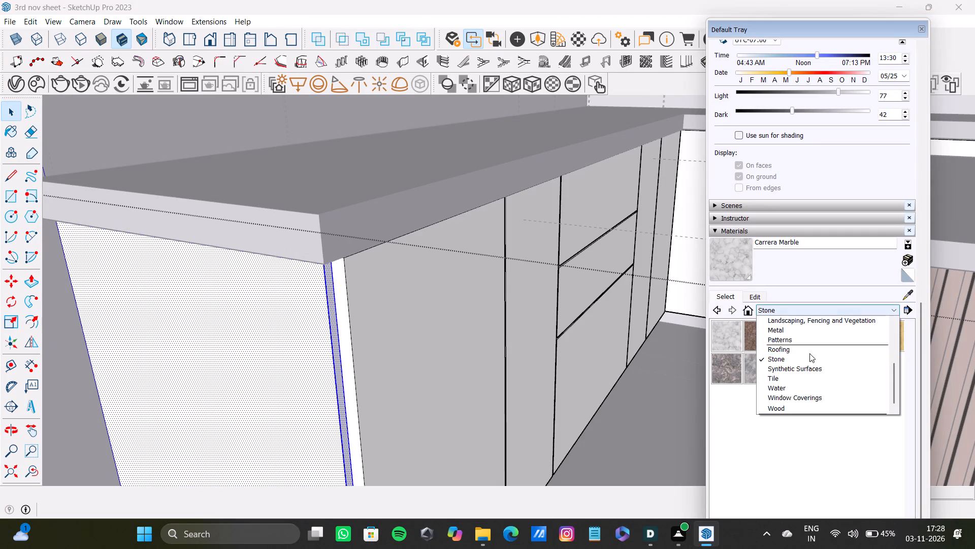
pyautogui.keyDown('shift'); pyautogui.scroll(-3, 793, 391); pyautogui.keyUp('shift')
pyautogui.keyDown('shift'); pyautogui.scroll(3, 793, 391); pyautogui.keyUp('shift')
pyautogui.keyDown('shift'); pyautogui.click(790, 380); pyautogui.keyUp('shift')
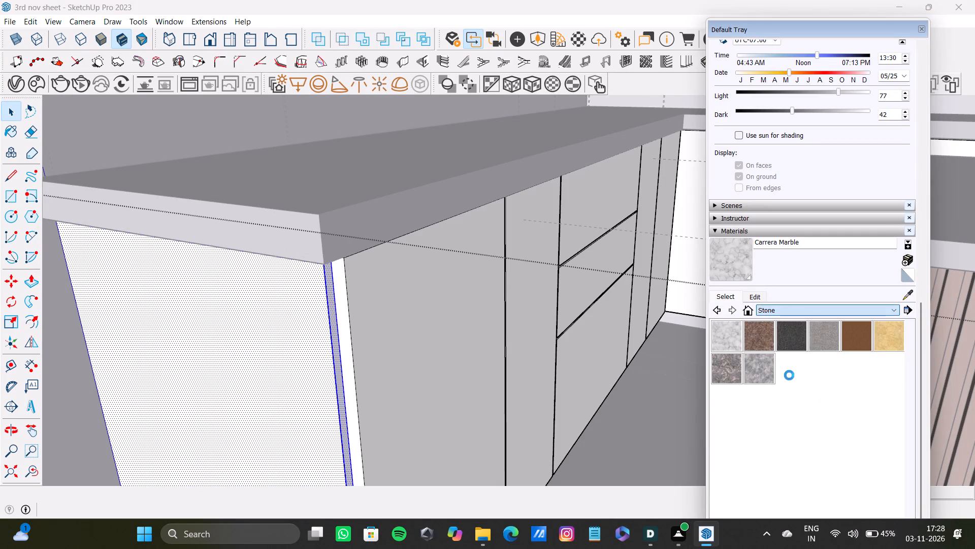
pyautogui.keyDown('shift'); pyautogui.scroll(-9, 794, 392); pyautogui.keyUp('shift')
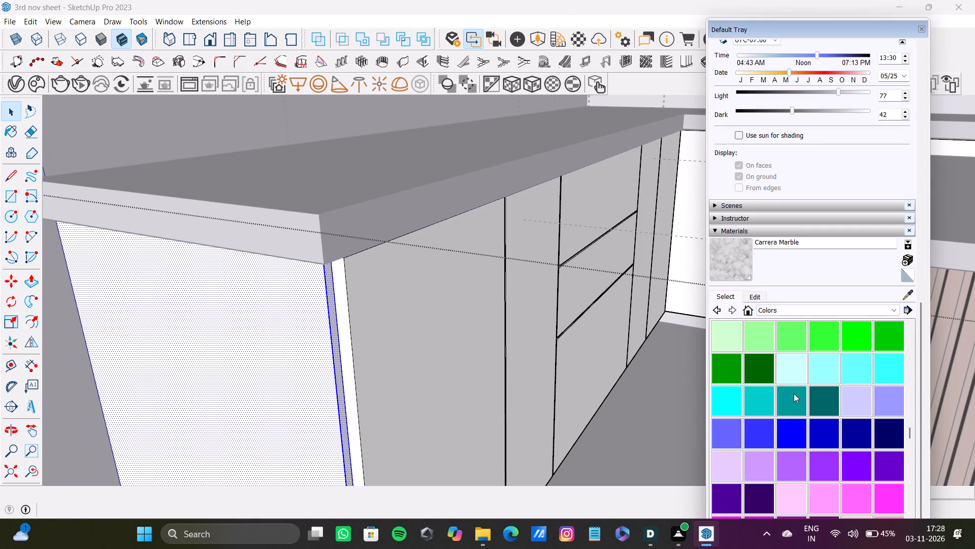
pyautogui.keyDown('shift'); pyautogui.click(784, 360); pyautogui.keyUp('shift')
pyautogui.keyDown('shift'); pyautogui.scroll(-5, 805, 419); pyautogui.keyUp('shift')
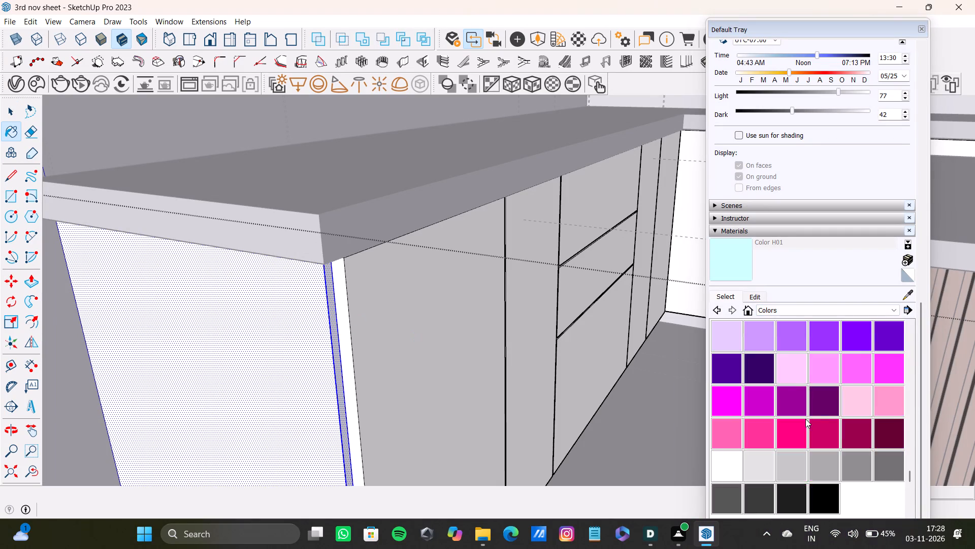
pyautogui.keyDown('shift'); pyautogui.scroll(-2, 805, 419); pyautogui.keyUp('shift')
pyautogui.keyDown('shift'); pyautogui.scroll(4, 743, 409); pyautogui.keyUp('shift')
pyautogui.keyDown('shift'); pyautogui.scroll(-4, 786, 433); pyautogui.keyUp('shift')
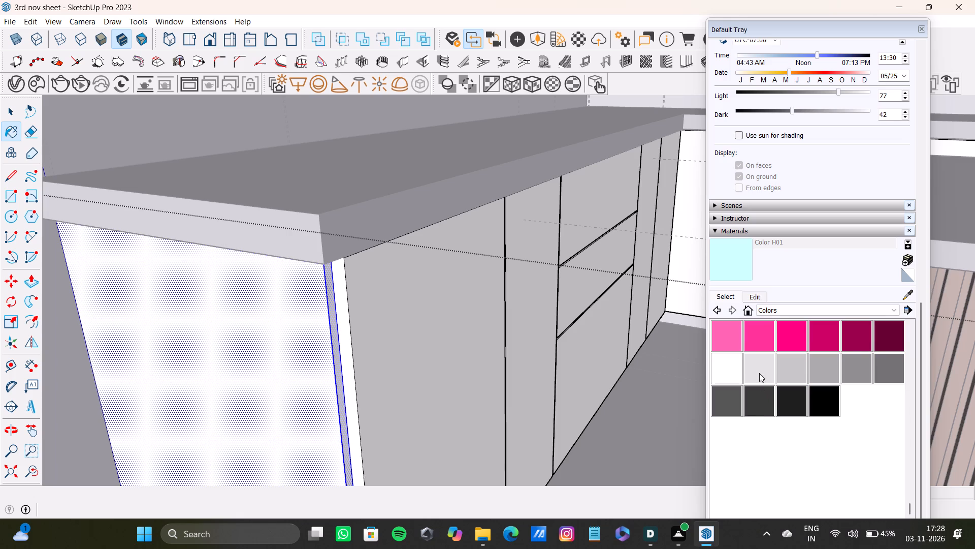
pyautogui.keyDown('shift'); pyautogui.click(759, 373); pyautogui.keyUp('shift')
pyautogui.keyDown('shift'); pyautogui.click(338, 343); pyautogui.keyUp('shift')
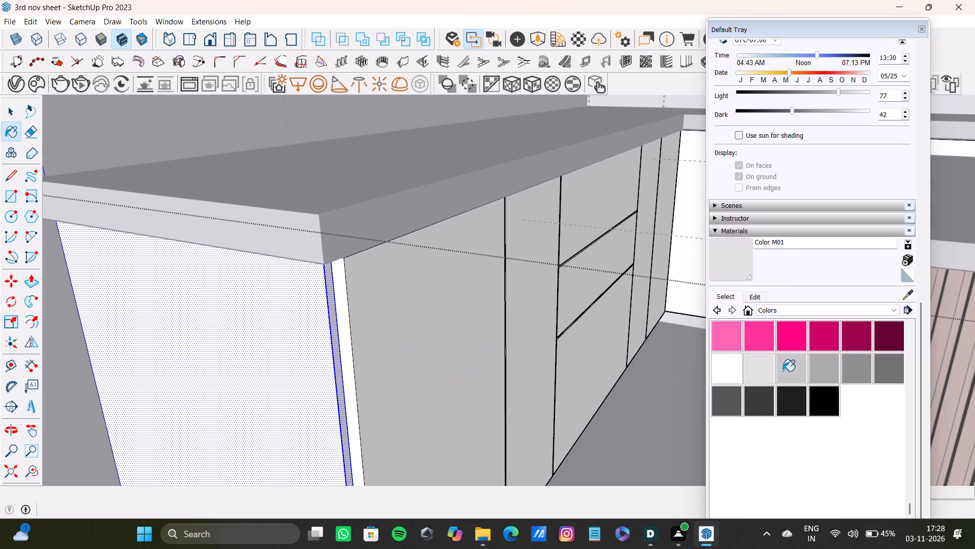
# Paint the selected base cabinet end faces with Color C01 from the Colors collection.
pyautogui.keyDown('shift'); pyautogui.scroll(5, 782, 374); pyautogui.keyUp('shift')
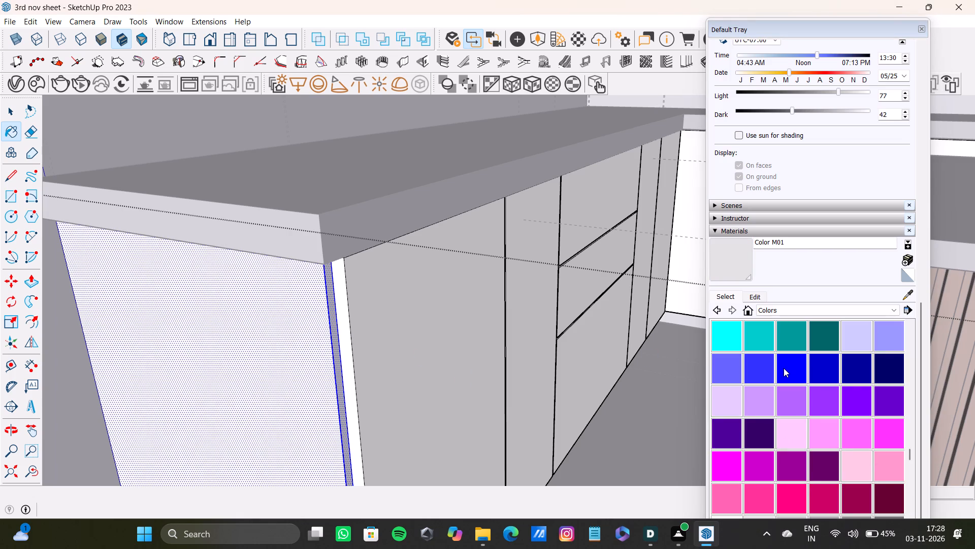
pyautogui.keyDown('shift'); pyautogui.scroll(6, 779, 382); pyautogui.keyUp('shift')
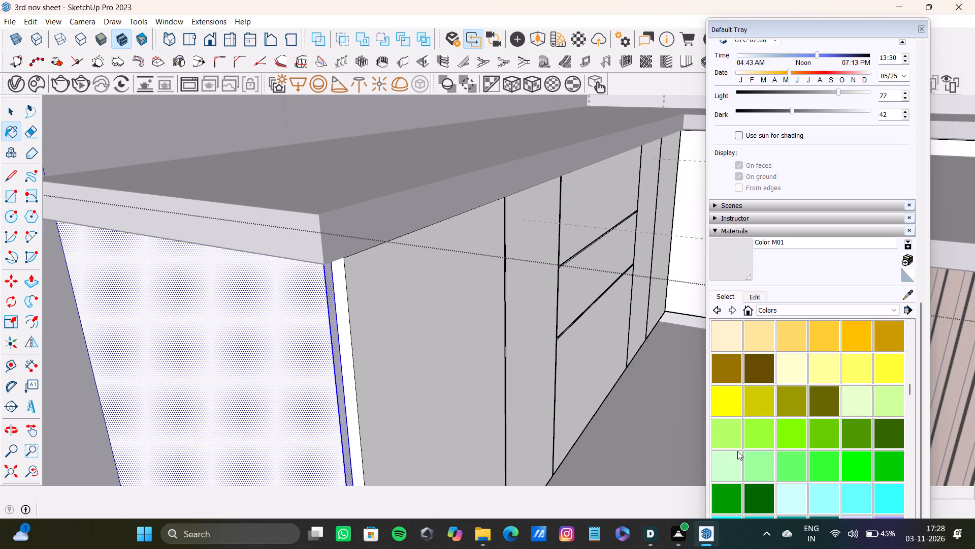
pyautogui.keyDown('shift'); pyautogui.click(732, 459); pyautogui.keyUp('shift')
pyautogui.keyDown('shift'); pyautogui.scroll(5, 787, 405); pyautogui.keyUp('shift')
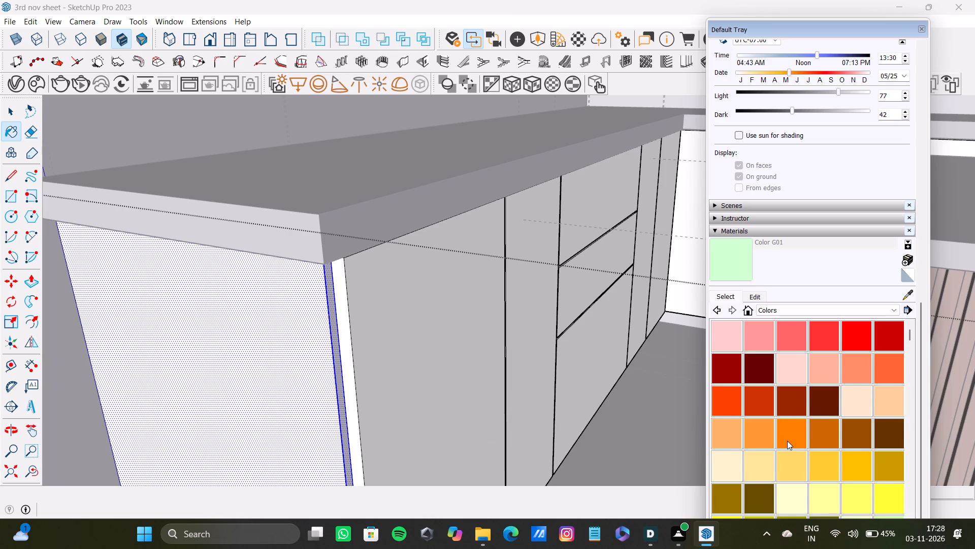
pyautogui.keyDown('shift'); pyautogui.scroll(1, 787, 441); pyautogui.keyUp('shift')
pyautogui.keyDown('shift'); pyautogui.click(865, 399); pyautogui.keyUp('shift')
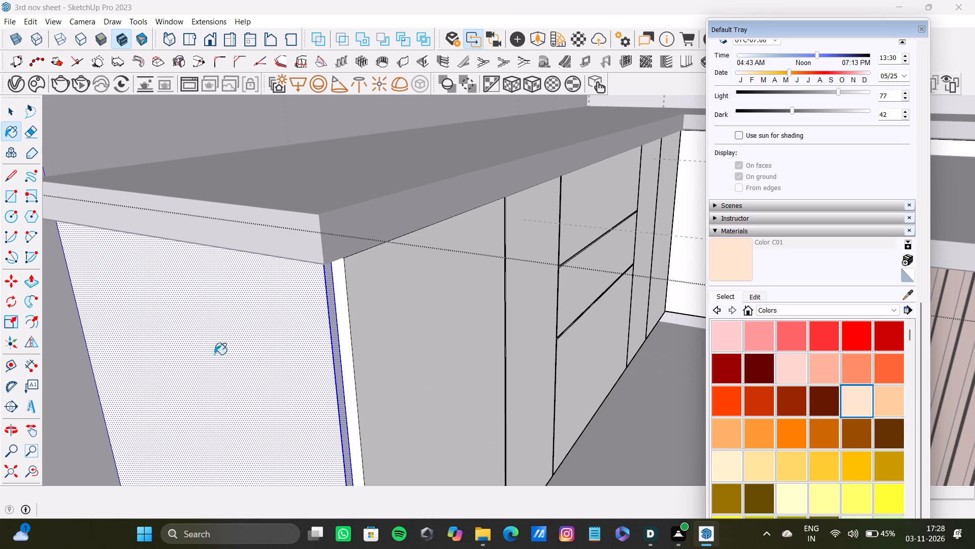
pyautogui.keyDown('shift'); pyautogui.click(316, 343); pyautogui.keyUp('shift')
pyautogui.scroll(-12, 357, 348)
pyautogui.moveTo(393, 377); pyautogui.dragTo(405, 332, button='middle')
pyautogui.scroll(-8, 403, 332)
pyautogui.press('space')
pyautogui.click(454, 164)
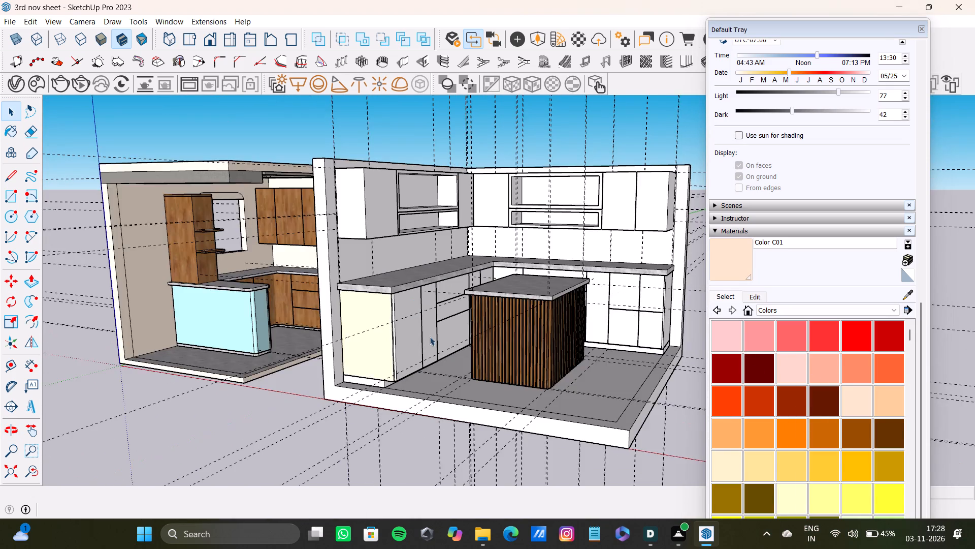
# Open the base cabinet fronts under the L-shaped countertop and select the first door's front face and its narrow outer side face.
pyautogui.scroll(4, 428, 338)
pyautogui.scroll(4, 404, 294)
pyautogui.doubleClick(364, 273)
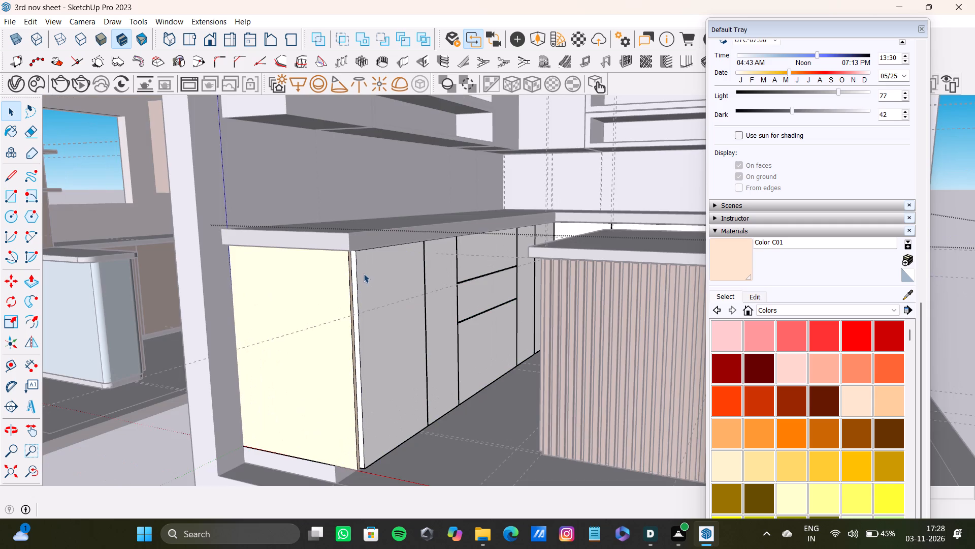
pyautogui.doubleClick(364, 273)
pyautogui.scroll(6, 363, 277)
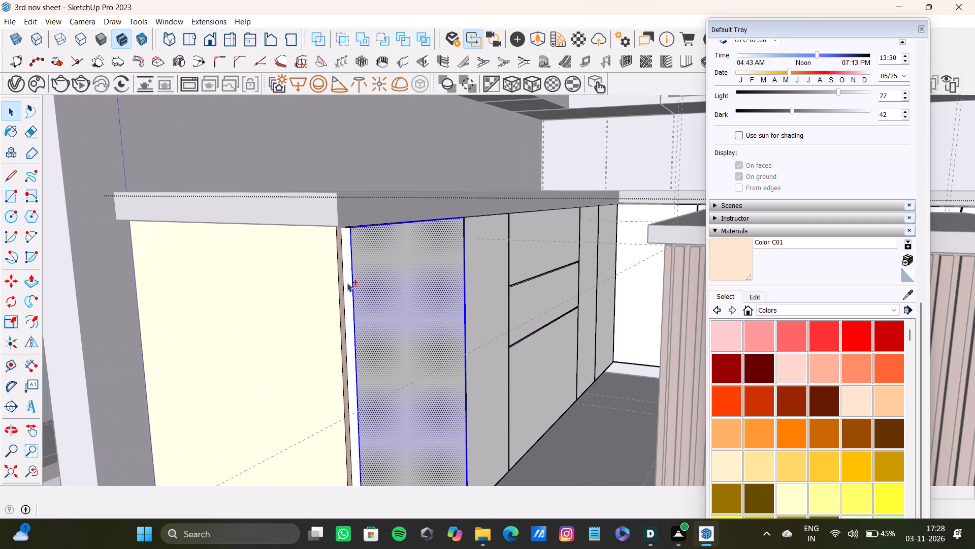
pyautogui.keyDown('shift'); pyautogui.doubleClick(347, 283); pyautogui.keyUp('shift')
# Add the second door's front face and the narrow side and top edge faces around the gap between the two doors to the selection.
pyautogui.keyDown('shift'); pyautogui.scroll(1, 478, 274); pyautogui.keyUp('shift')
pyautogui.keyDown('shift'); pyautogui.moveTo(478, 274); pyautogui.dragTo(400, 283, button='middle'); pyautogui.keyUp('shift')
pyautogui.keyDown('shift'); pyautogui.scroll(3, 427, 255); pyautogui.keyUp('shift')
pyautogui.keyDown('shift'); pyautogui.doubleClick(438, 239); pyautogui.keyUp('shift')
pyautogui.keyDown('shift'); pyautogui.scroll(17, 442, 218); pyautogui.keyUp('shift')
pyautogui.keyDown('shift'); pyautogui.doubleClick(401, 184); pyautogui.keyUp('shift')
pyautogui.moveTo(411, 180); pyautogui.dragTo(409, 203, button='middle')
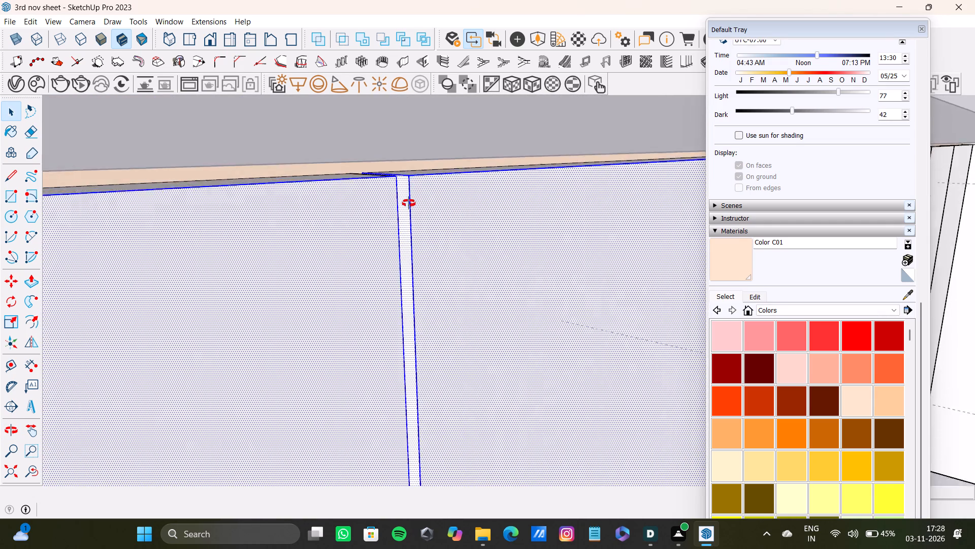
pyautogui.moveTo(409, 203); pyautogui.dragTo(401, 208, button='middle')
pyautogui.keyDown('shift'); pyautogui.scroll(3, 396, 166); pyautogui.keyUp('shift')
pyautogui.keyDown('shift'); pyautogui.doubleClick(426, 170); pyautogui.keyUp('shift')
pyautogui.keyDown('shift'); pyautogui.doubleClick(334, 177); pyautogui.keyUp('shift')
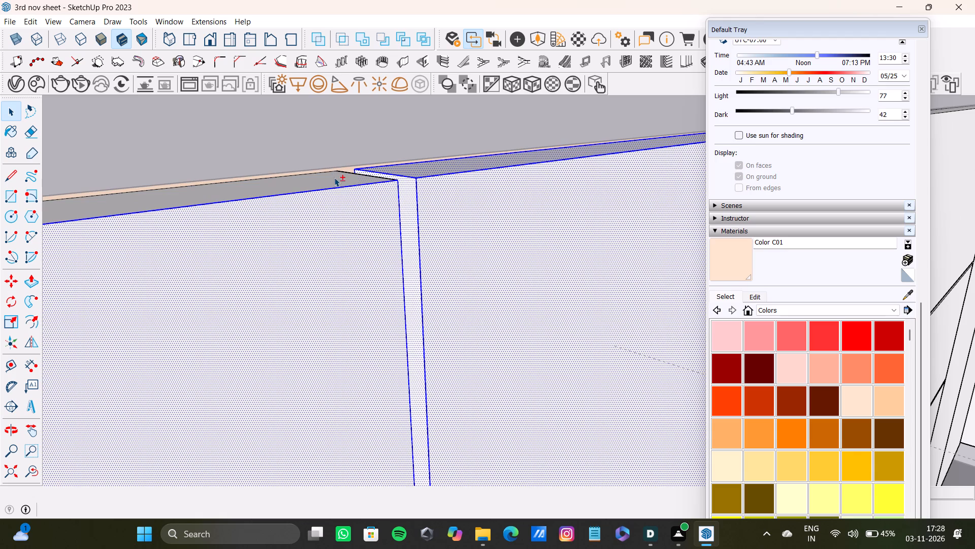
# Add the top drawer's front face beside the second door to the selection.
pyautogui.keyDown('shift'); pyautogui.scroll(-20, 425, 190); pyautogui.keyUp('shift')
pyautogui.keyDown('shift'); pyautogui.scroll(-1, 425, 190); pyautogui.keyUp('shift')
pyautogui.moveTo(441, 331); pyautogui.dragTo(494, 298, button='middle')
pyautogui.scroll(-4, 466, 315)
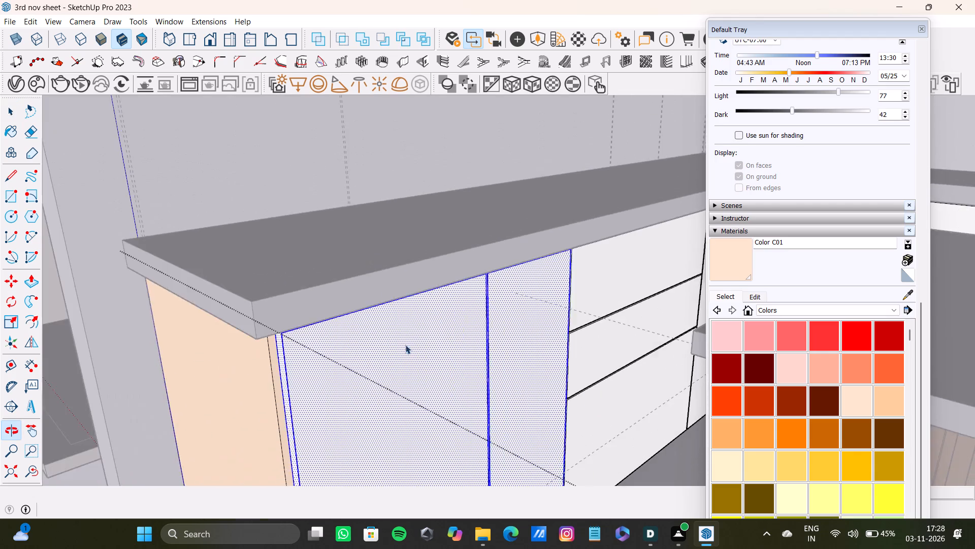
pyautogui.moveTo(405, 344); pyautogui.dragTo(406, 264, button='middle')
pyautogui.scroll(-4, 480, 313)
pyautogui.keyDown('shift'); pyautogui.moveTo(496, 317); pyautogui.dragTo(479, 349, button='middle'); pyautogui.keyUp('shift')
pyautogui.scroll(3, 516, 330)
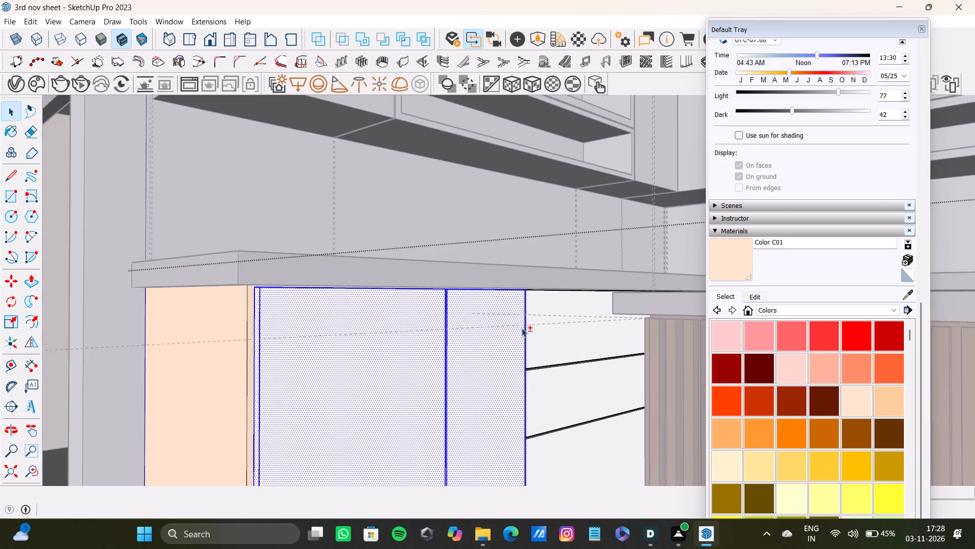
pyautogui.scroll(9, 522, 328)
pyautogui.keyDown('shift'); pyautogui.doubleClick(546, 274); pyautogui.keyUp('shift')
pyautogui.keyDown('shift'); pyautogui.scroll(3, 499, 260); pyautogui.keyUp('shift')
# Add the middle and bottom drawer front faces to the selection.
pyautogui.keyDown('shift'); pyautogui.scroll(-6, 550, 295); pyautogui.keyUp('shift')
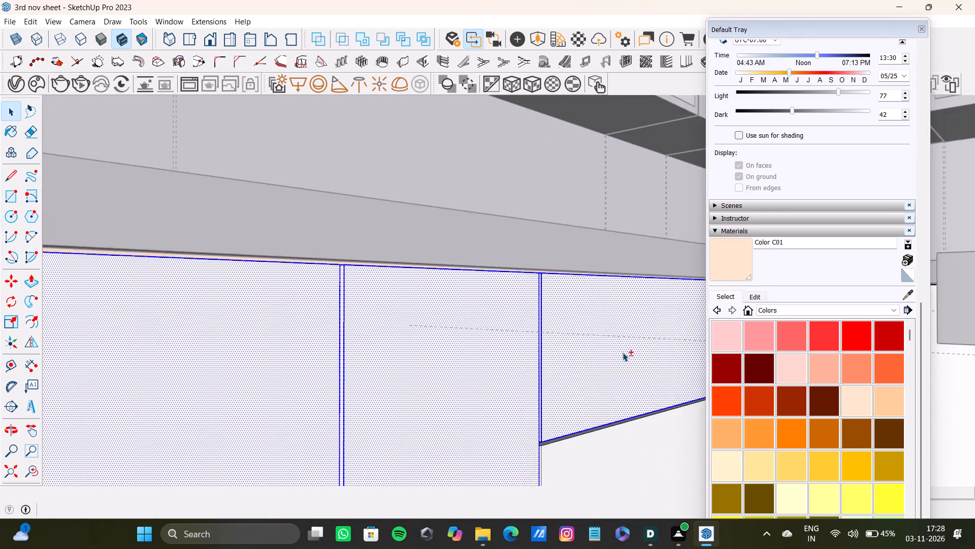
pyautogui.keyDown('shift'); pyautogui.moveTo(621, 353); pyautogui.dragTo(552, 230, button='middle'); pyautogui.keyUp('shift')
pyautogui.keyDown('shift'); pyautogui.moveTo(554, 325); pyautogui.dragTo(538, 289, button='middle'); pyautogui.keyUp('shift')
pyautogui.keyDown('shift'); pyautogui.scroll(3, 522, 289); pyautogui.keyUp('shift')
pyautogui.keyDown('shift'); pyautogui.doubleClick(510, 290); pyautogui.keyUp('shift')
pyautogui.keyDown('shift'); pyautogui.scroll(4, 441, 274); pyautogui.keyUp('shift')
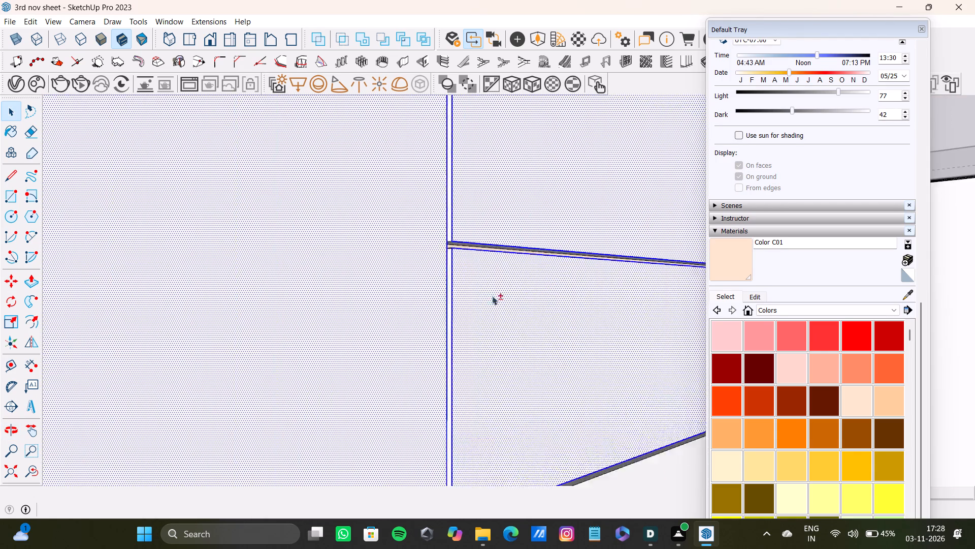
pyautogui.keyDown('shift'); pyautogui.scroll(-9, 493, 298); pyautogui.keyUp('shift')
pyautogui.keyDown('shift'); pyautogui.moveTo(517, 333); pyautogui.dragTo(487, 262, button='middle'); pyautogui.keyUp('shift')
pyautogui.keyDown('shift'); pyautogui.scroll(3, 482, 341); pyautogui.keyUp('shift')
pyautogui.keyDown('shift'); pyautogui.doubleClick(480, 360); pyautogui.keyUp('shift')
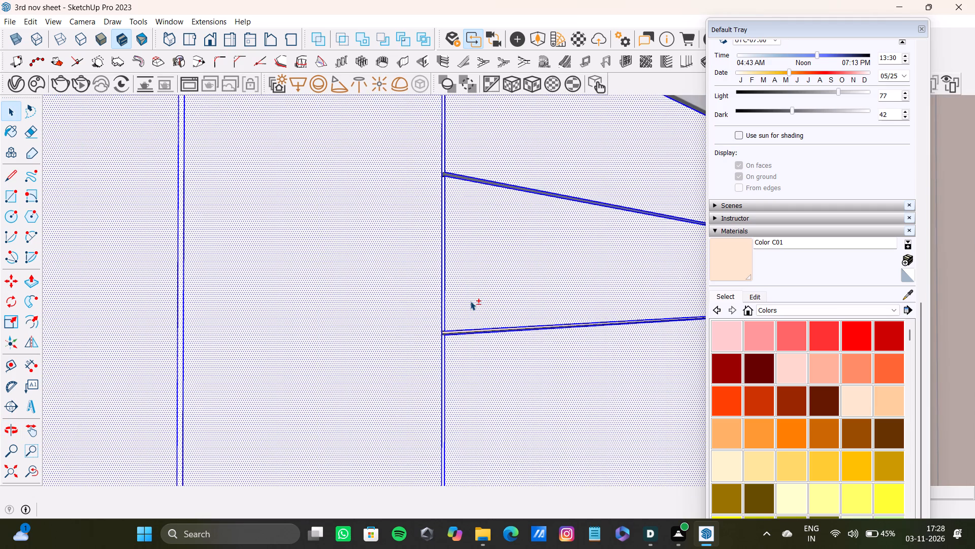
# Add the door front just past the drawers, its top and side edge faces, and the top drawer's top edge face to the selection.
pyautogui.scroll(-10, 471, 179)
pyautogui.keyDown('shift'); pyautogui.moveTo(500, 208); pyautogui.dragTo(454, 335, button='middle'); pyautogui.keyUp('shift')
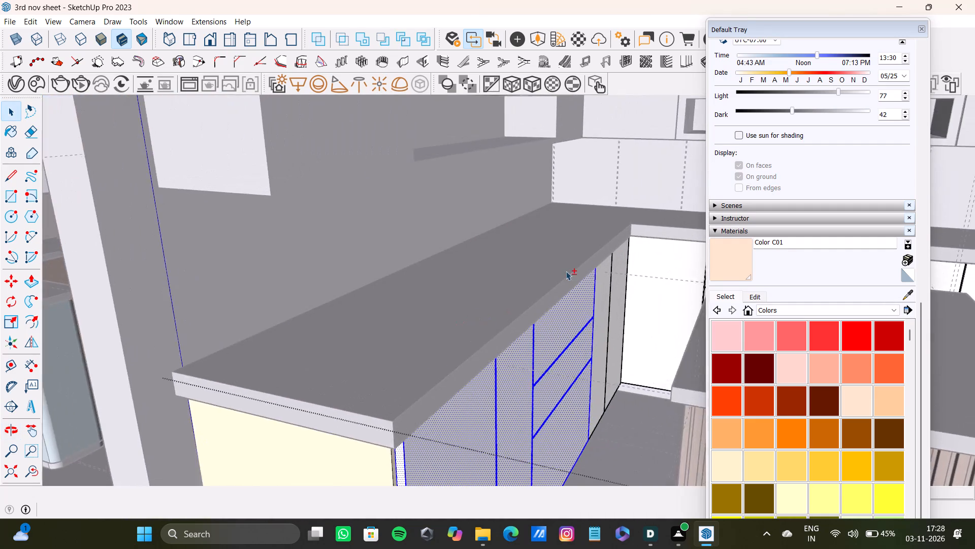
pyautogui.keyDown('shift'); pyautogui.scroll(8, 566, 271); pyautogui.keyUp('shift')
pyautogui.keyDown('shift'); pyautogui.moveTo(594, 312); pyautogui.dragTo(533, 311, button='middle'); pyautogui.keyUp('shift')
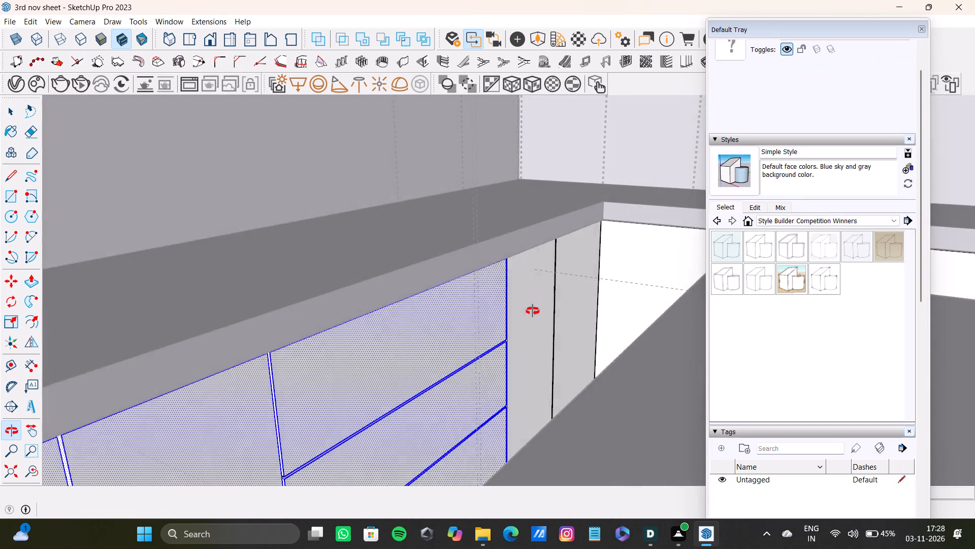
pyautogui.keyDown('shift'); pyautogui.moveTo(533, 311); pyautogui.dragTo(500, 325, button='middle'); pyautogui.keyUp('shift')
pyautogui.scroll(15, 485, 294)
pyautogui.keyDown('shift'); pyautogui.scroll(5, 415, 269); pyautogui.keyUp('shift')
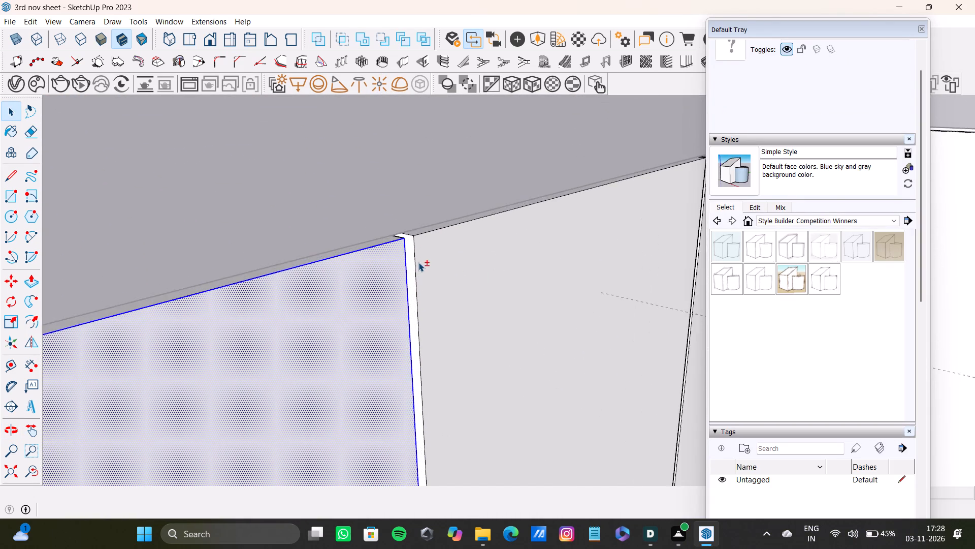
pyautogui.keyDown('shift'); pyautogui.scroll(2, 418, 262); pyautogui.keyUp('shift')
pyautogui.keyDown('shift'); pyautogui.doubleClick(422, 247); pyautogui.keyUp('shift')
pyautogui.keyDown('shift'); pyautogui.doubleClick(420, 216); pyautogui.keyUp('shift')
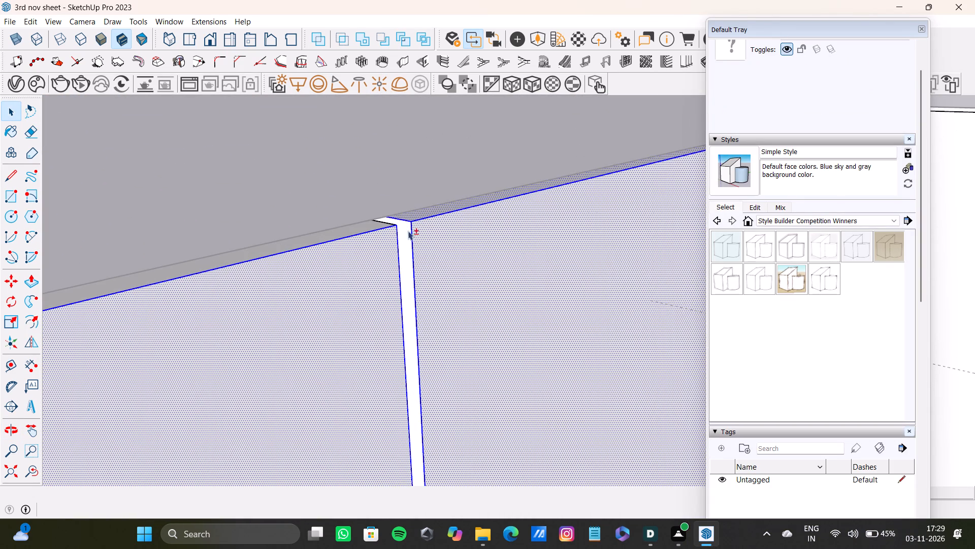
pyautogui.keyDown('shift'); pyautogui.doubleClick(403, 245); pyautogui.keyUp('shift')
pyautogui.keyDown('shift'); pyautogui.doubleClick(377, 225); pyautogui.keyUp('shift')
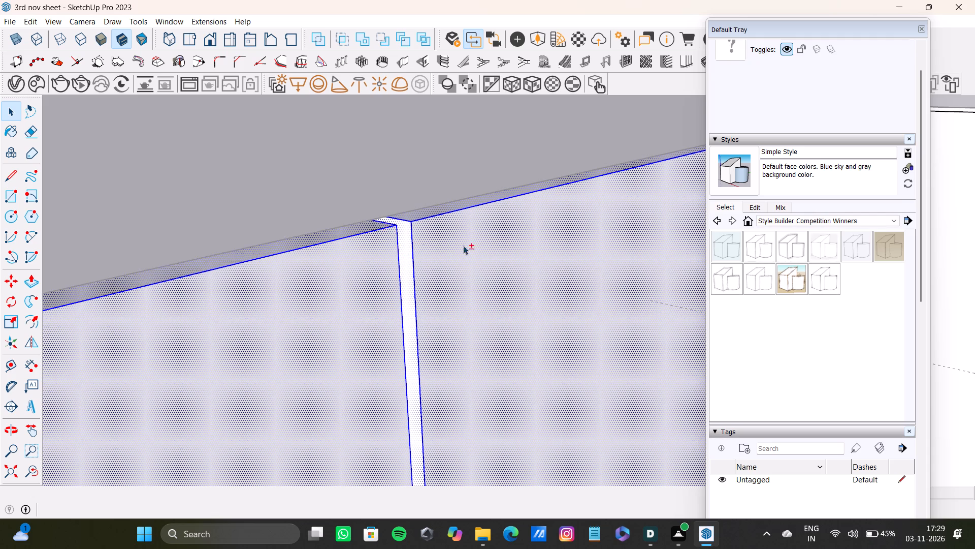
# Add the last door front before the inner corner, with its top edge and narrow side faces, to the selection.
pyautogui.keyDown('shift'); pyautogui.scroll(-9, 506, 268); pyautogui.keyUp('shift')
pyautogui.keyDown('shift'); pyautogui.moveTo(521, 272); pyautogui.dragTo(247, 327, button='middle'); pyautogui.keyUp('shift')
pyautogui.keyDown('shift'); pyautogui.scroll(-1, 248, 327); pyautogui.keyUp('shift')
pyautogui.keyDown('shift'); pyautogui.scroll(6, 546, 268); pyautogui.keyUp('shift')
pyautogui.keyDown('shift'); pyautogui.doubleClick(475, 227); pyautogui.keyUp('shift')
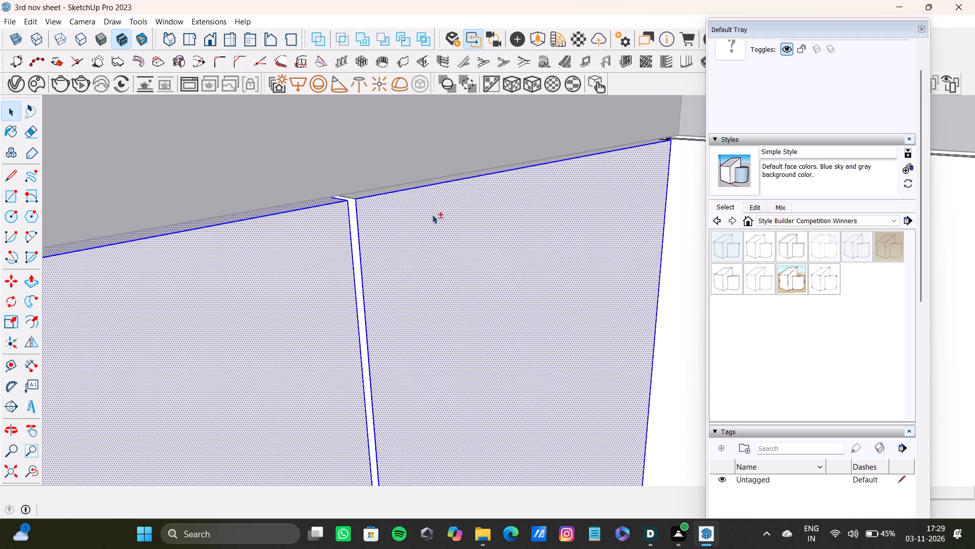
pyautogui.keyDown('shift'); pyautogui.doubleClick(378, 192); pyautogui.keyUp('shift')
pyautogui.keyDown('shift'); pyautogui.doubleClick(354, 210); pyautogui.keyUp('shift')
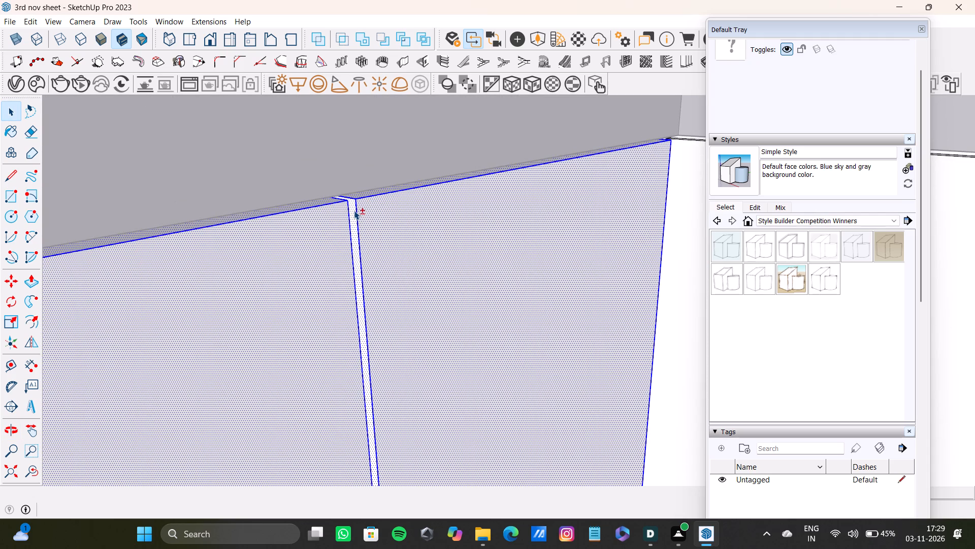
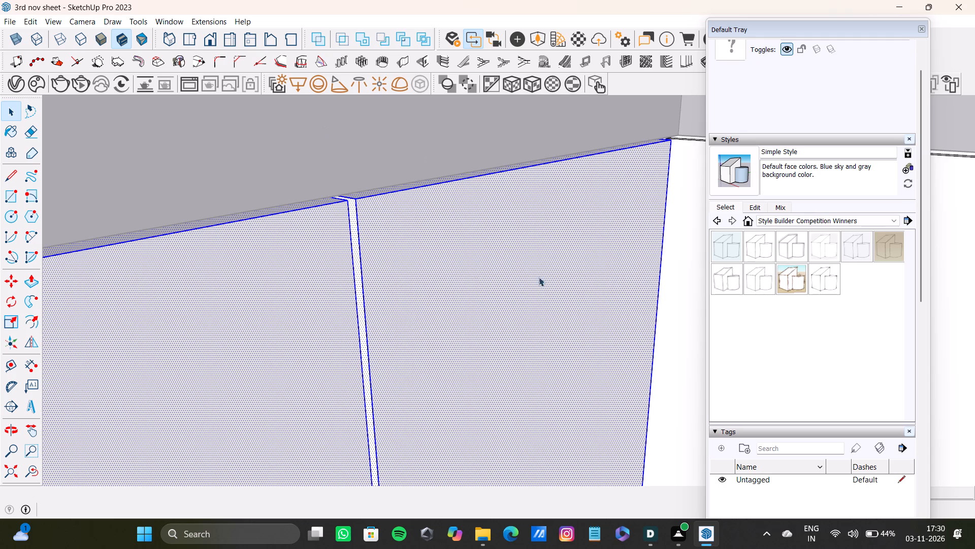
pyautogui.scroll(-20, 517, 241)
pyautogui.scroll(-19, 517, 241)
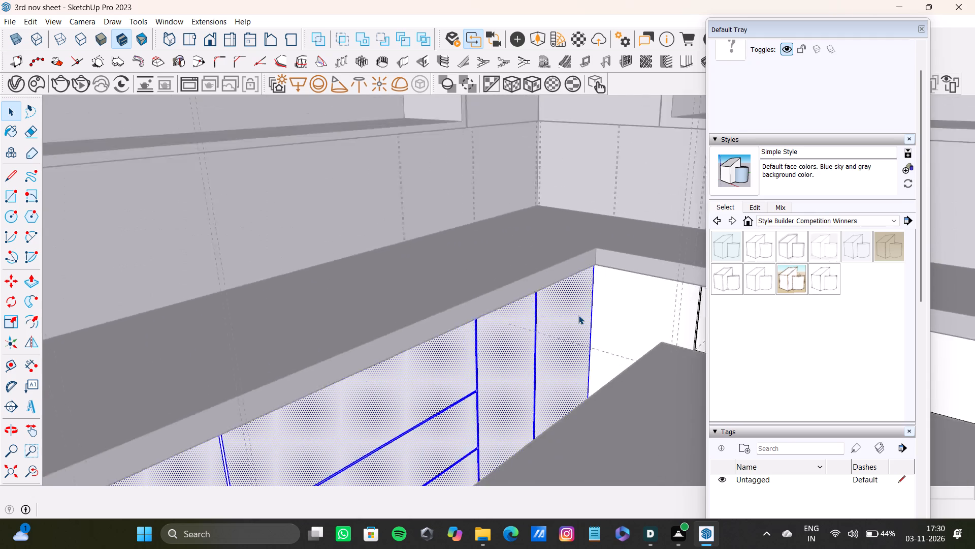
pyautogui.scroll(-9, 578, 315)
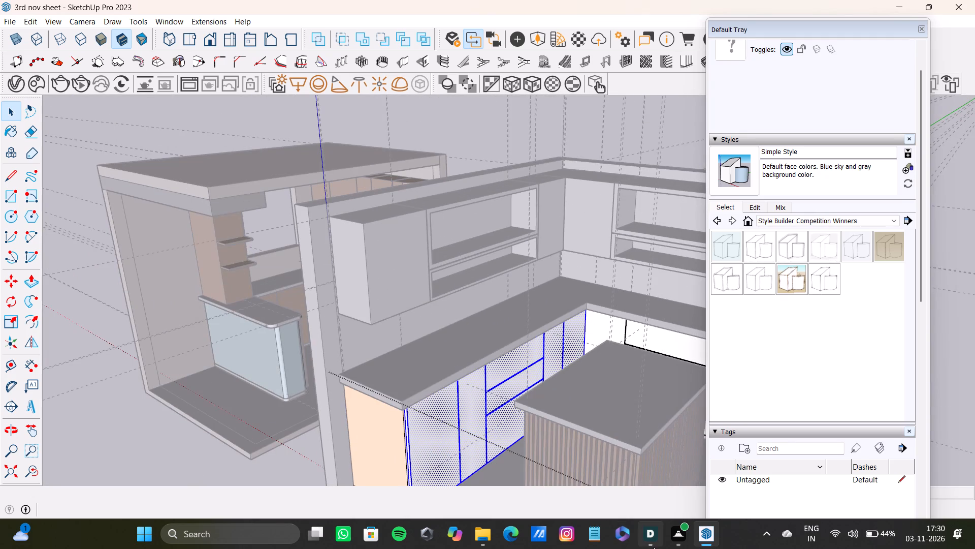
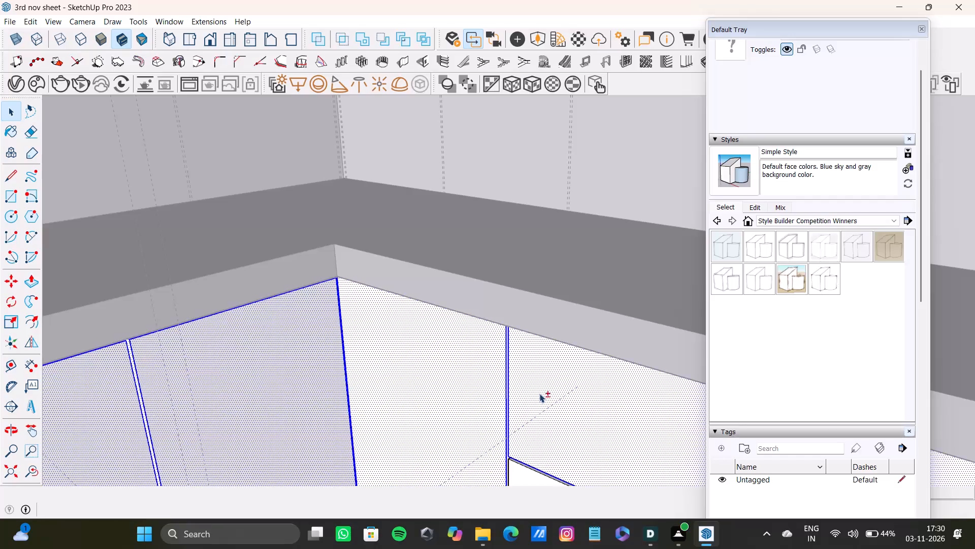
# Paint the selected base cabinet fronts, together with the remaining door and drawer fronts and one end panel, with Color D03.
pyautogui.scroll(-4, 537, 435)
pyautogui.moveTo(538, 434); pyautogui.dragTo(474, 257, button='middle')
pyautogui.scroll(3, 474, 257)
pyautogui.moveTo(502, 307); pyautogui.dragTo(307, 358, button='middle')
pyautogui.keyDown('shift'); pyautogui.moveTo(573, 329); pyautogui.dragTo(492, 309, button='middle'); pyautogui.keyUp('shift')
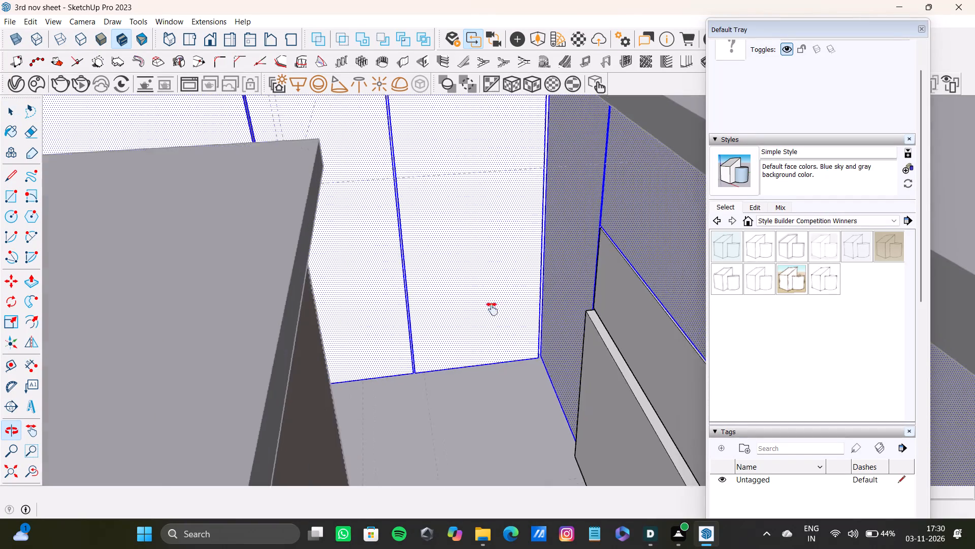
pyautogui.keyDown('shift'); pyautogui.moveTo(492, 309); pyautogui.dragTo(558, 372, button='middle'); pyautogui.keyUp('shift')
pyautogui.scroll(-8, 324, 413)
pyautogui.keyDown('shift'); pyautogui.moveTo(304, 417); pyautogui.dragTo(461, 296, button='middle'); pyautogui.keyUp('shift')
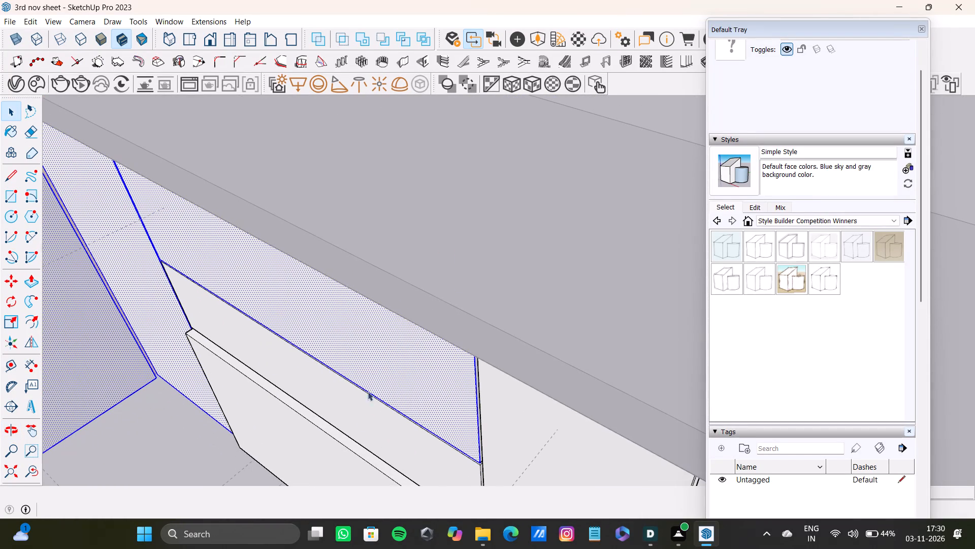
pyautogui.keyDown('shift'); pyautogui.doubleClick(360, 421); pyautogui.keyUp('shift')
pyautogui.keyDown('shift'); pyautogui.moveTo(502, 420); pyautogui.dragTo(490, 325, button='middle'); pyautogui.keyUp('shift')
pyautogui.keyDown('shift'); pyautogui.doubleClick(491, 324); pyautogui.keyUp('shift')
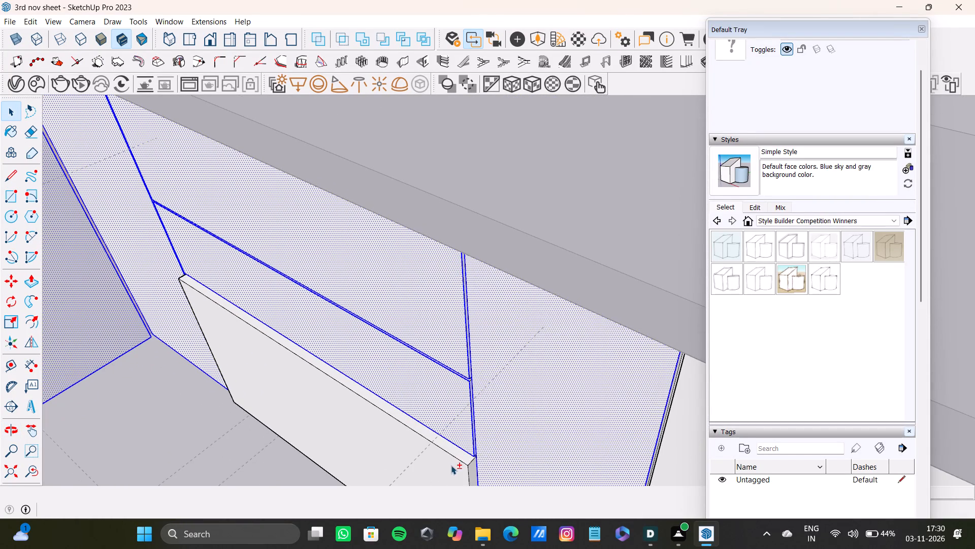
pyautogui.keyDown('shift'); pyautogui.doubleClick(454, 456); pyautogui.keyUp('shift')
pyautogui.keyDown('shift'); pyautogui.doubleClick(468, 469); pyautogui.keyUp('shift')
pyautogui.keyDown('shift'); pyautogui.scroll(-2, 378, 441); pyautogui.keyUp('shift')
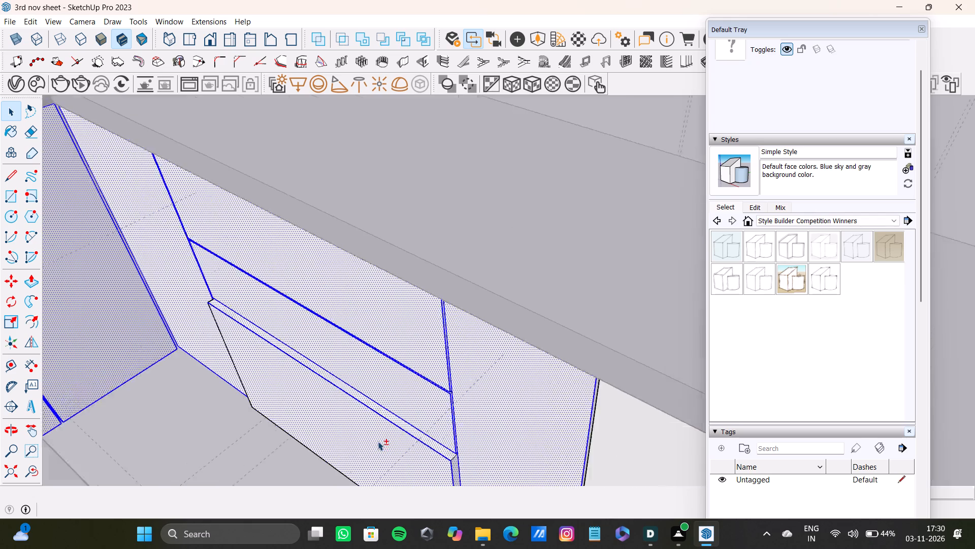
pyautogui.keyDown('shift'); pyautogui.scroll(-7, 378, 441); pyautogui.keyUp('shift')
pyautogui.keyDown('shift'); pyautogui.moveTo(385, 437); pyautogui.dragTo(405, 365, button='middle'); pyautogui.keyUp('shift')
pyautogui.keyDown('shift'); pyautogui.scroll(1, 496, 422); pyautogui.keyUp('shift')
pyautogui.keyDown('shift'); pyautogui.doubleClick(535, 380); pyautogui.keyUp('shift')
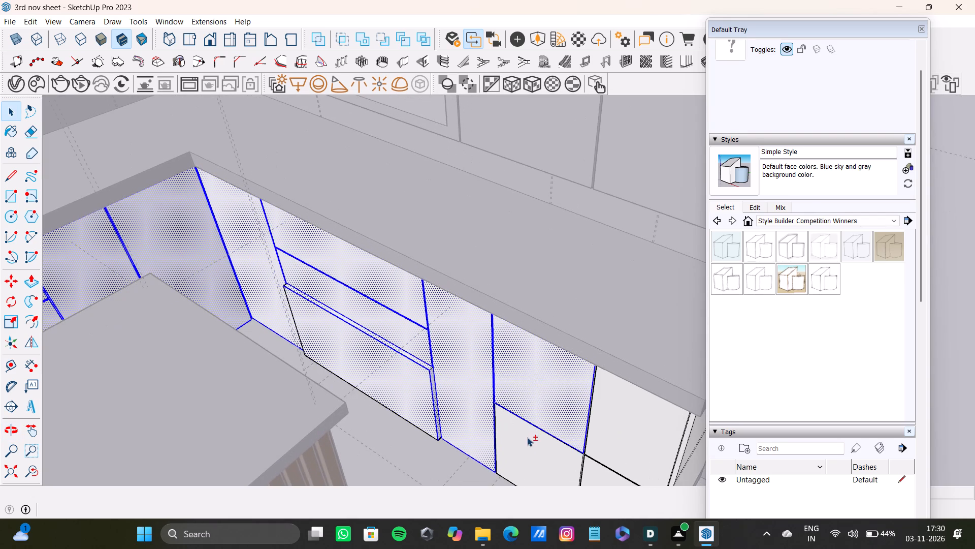
pyautogui.keyDown('shift'); pyautogui.doubleClick(526, 439); pyautogui.keyUp('shift')
pyautogui.keyDown('shift'); pyautogui.doubleClick(599, 420); pyautogui.keyUp('shift')
pyautogui.keyDown('shift'); pyautogui.moveTo(607, 446); pyautogui.dragTo(523, 343, button='middle'); pyautogui.keyUp('shift')
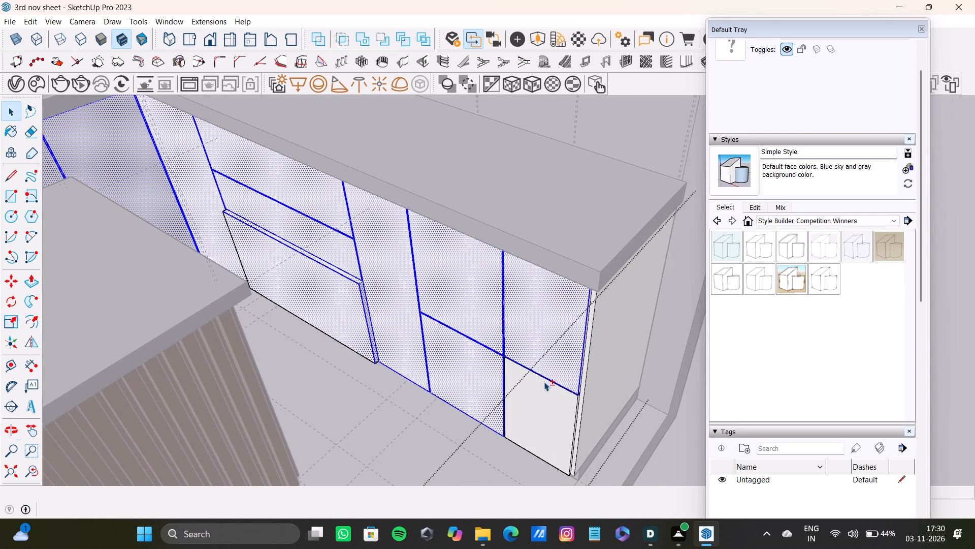
pyautogui.keyDown('shift'); pyautogui.tripleClick(547, 400); pyautogui.keyUp('shift')
pyautogui.keyDown('shift'); pyautogui.click(596, 384); pyautogui.keyUp('shift')
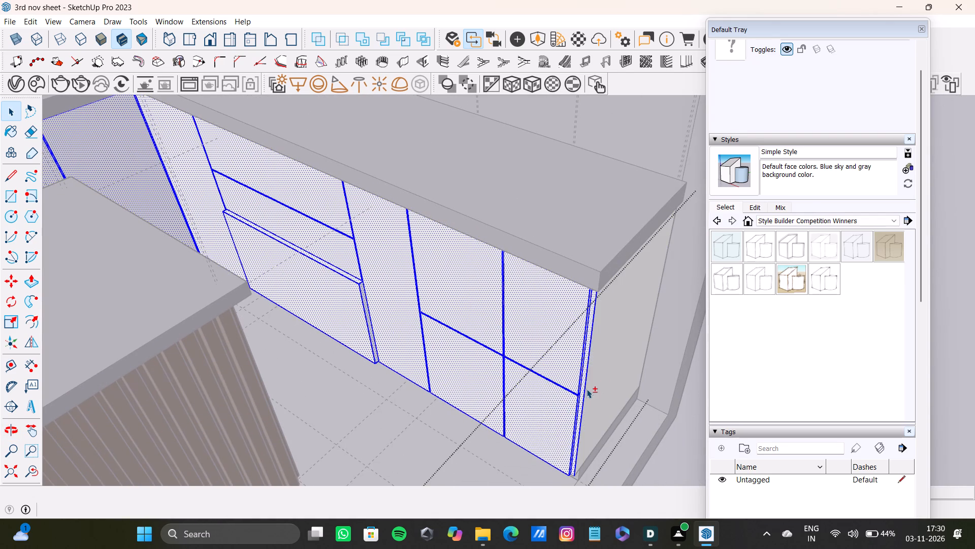
pyautogui.keyDown('shift'); pyautogui.scroll(12, 582, 365); pyautogui.keyUp('shift')
pyautogui.keyDown('shift'); pyautogui.click(599, 366); pyautogui.keyUp('shift')
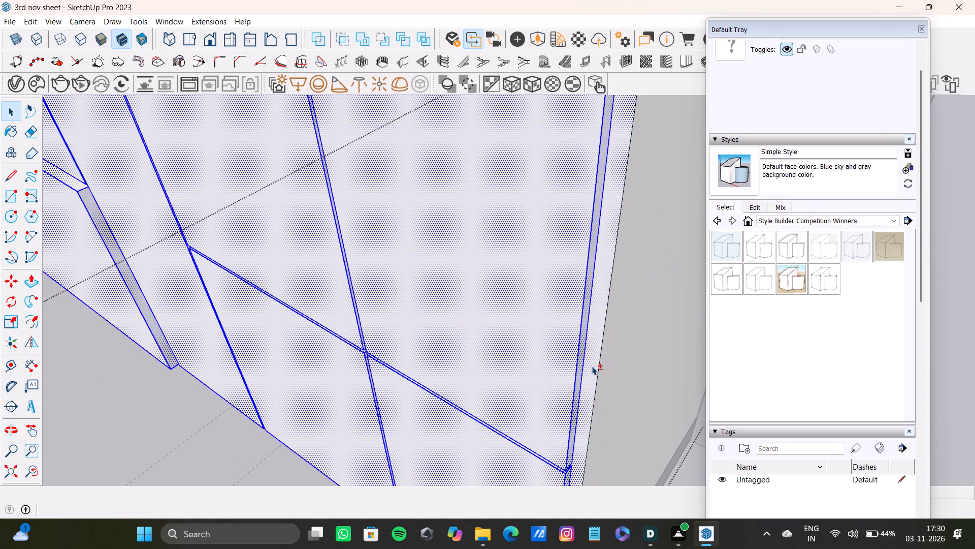
pyautogui.keyDown('shift'); pyautogui.click(591, 366); pyautogui.keyUp('shift')
pyautogui.keyDown('shift'); pyautogui.scroll(-13, 590, 365); pyautogui.keyUp('shift')
pyautogui.keyDown('shift'); pyautogui.moveTo(575, 391); pyautogui.dragTo(521, 245, button='middle'); pyautogui.keyUp('shift')
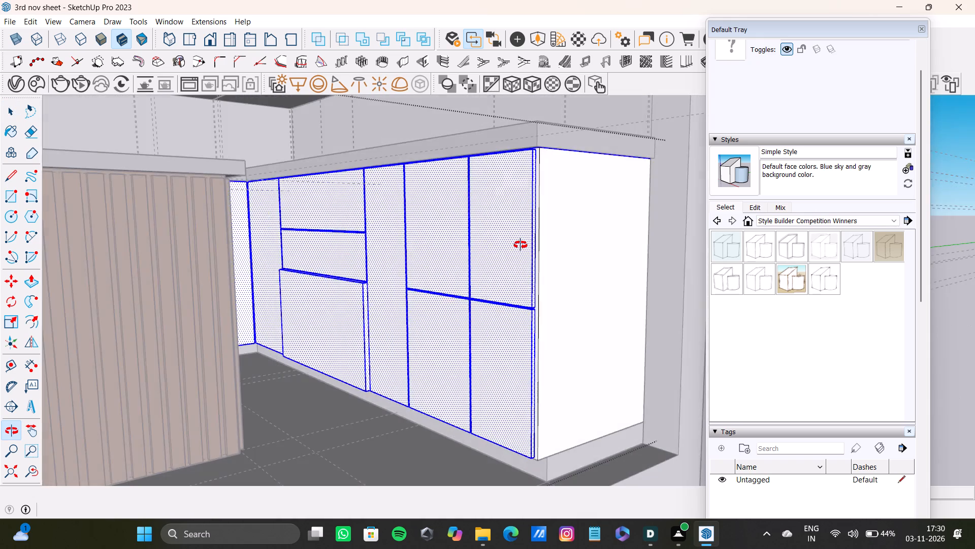
pyautogui.keyDown('shift'); pyautogui.moveTo(521, 245); pyautogui.dragTo(433, 242, button='middle'); pyautogui.keyUp('shift')
pyautogui.scroll(-4, 393, 210)
pyautogui.keyDown('shift'); pyautogui.moveTo(400, 213); pyautogui.dragTo(442, 248, button='middle'); pyautogui.keyUp('shift')
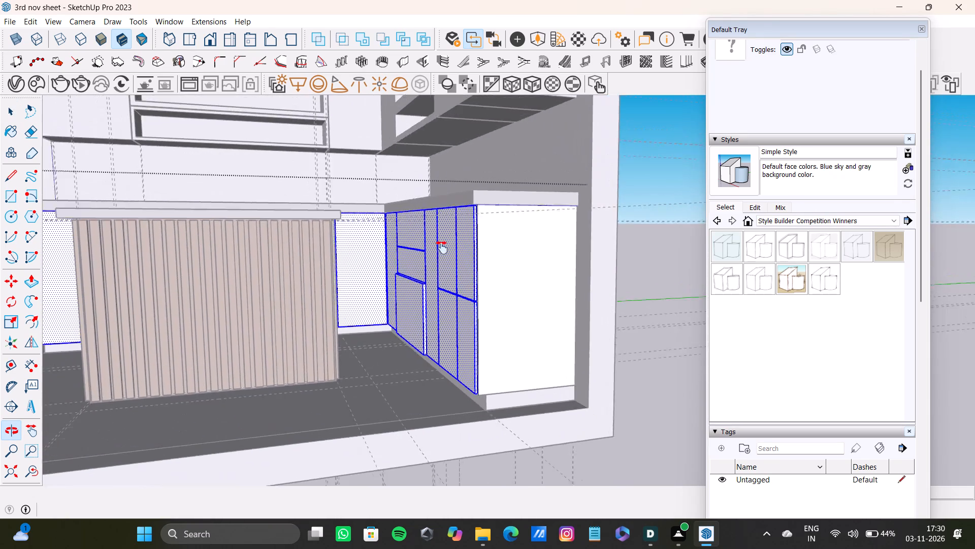
pyautogui.keyDown('shift'); pyautogui.moveTo(442, 248); pyautogui.dragTo(527, 270, button='middle'); pyautogui.keyUp('shift')
pyautogui.moveTo(70, 283); pyautogui.dragTo(202, 283, button='middle')
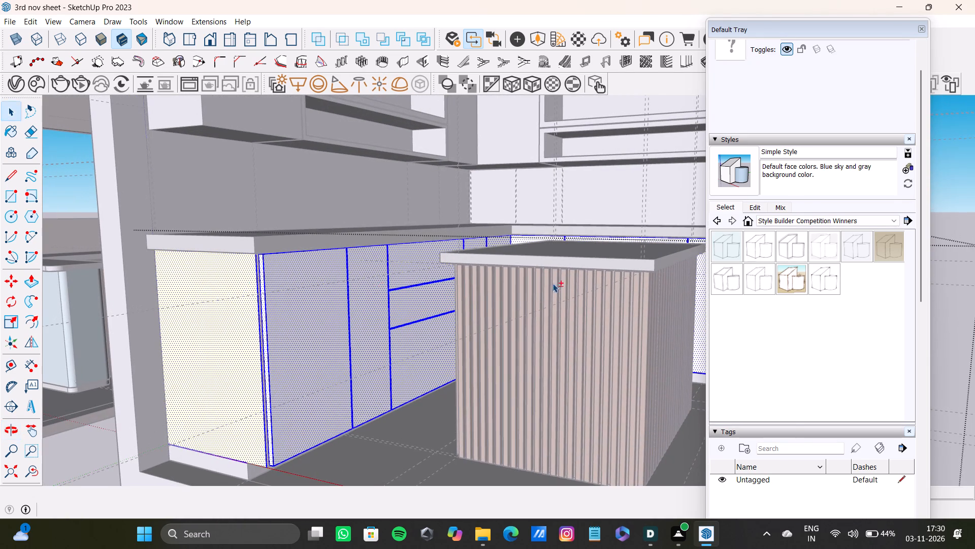
pyautogui.keyDown('shift'); pyautogui.scroll(-4, 791, 358); pyautogui.keyUp('shift')
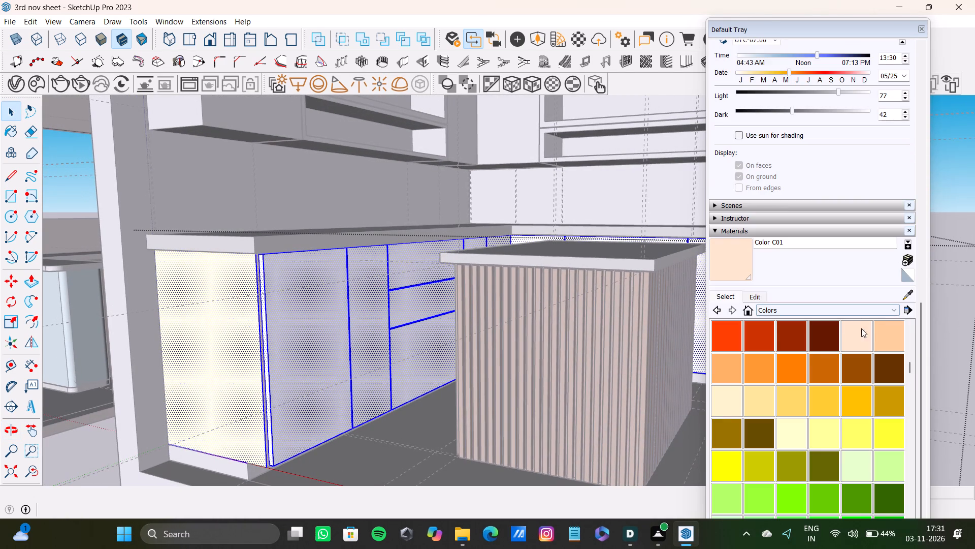
pyautogui.keyDown('shift'); pyautogui.moveTo(919, 339); pyautogui.dragTo(925, 404); pyautogui.keyUp('shift')
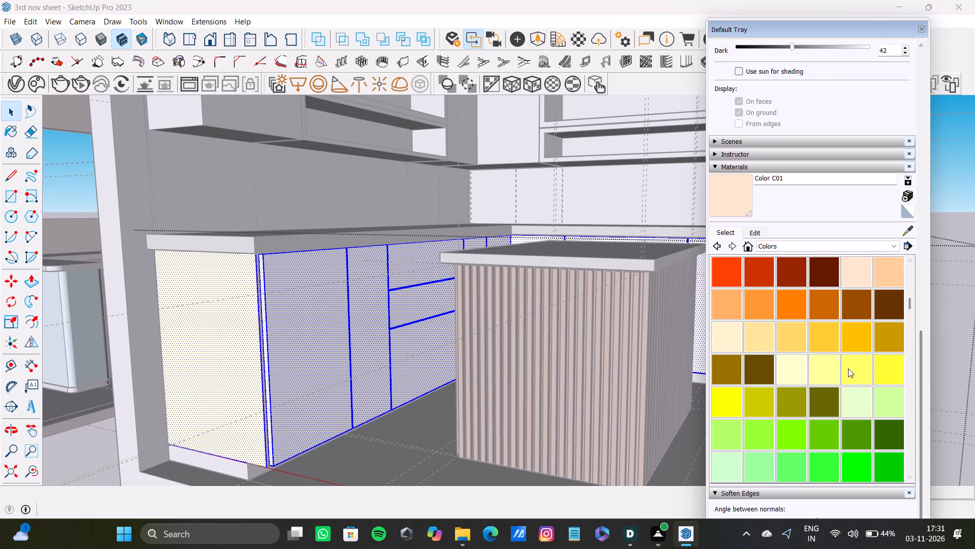
pyautogui.click(790, 337)
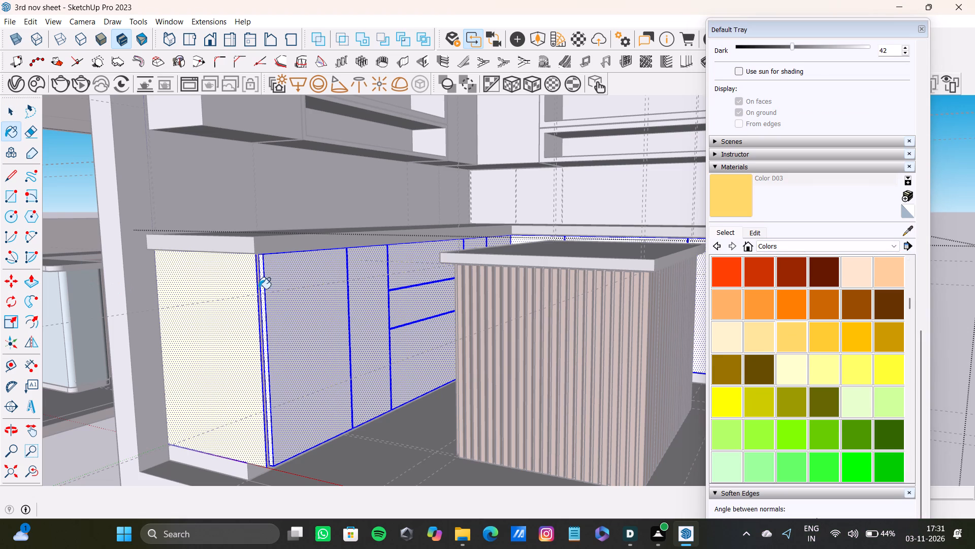
pyautogui.click(263, 289)
# Paint the end panel of the other base cabinet run with Color D03 and leave the group.
pyautogui.scroll(-5, 487, 330)
pyautogui.moveTo(487, 330); pyautogui.dragTo(302, 301, button='middle')
pyautogui.click(675, 294)
pyautogui.scroll(4, 623, 391)
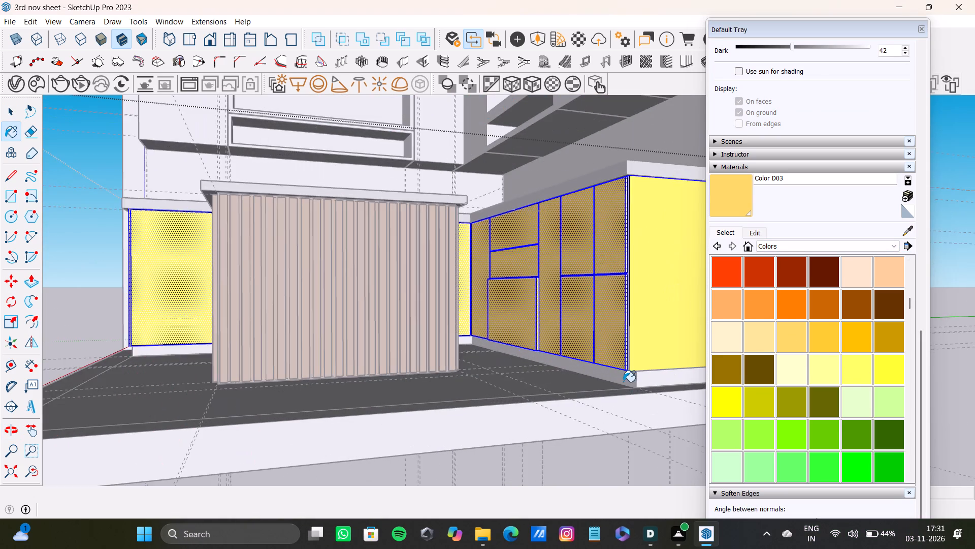
pyautogui.scroll(-13, 621, 377)
pyautogui.moveTo(600, 346); pyautogui.dragTo(639, 425, button='middle')
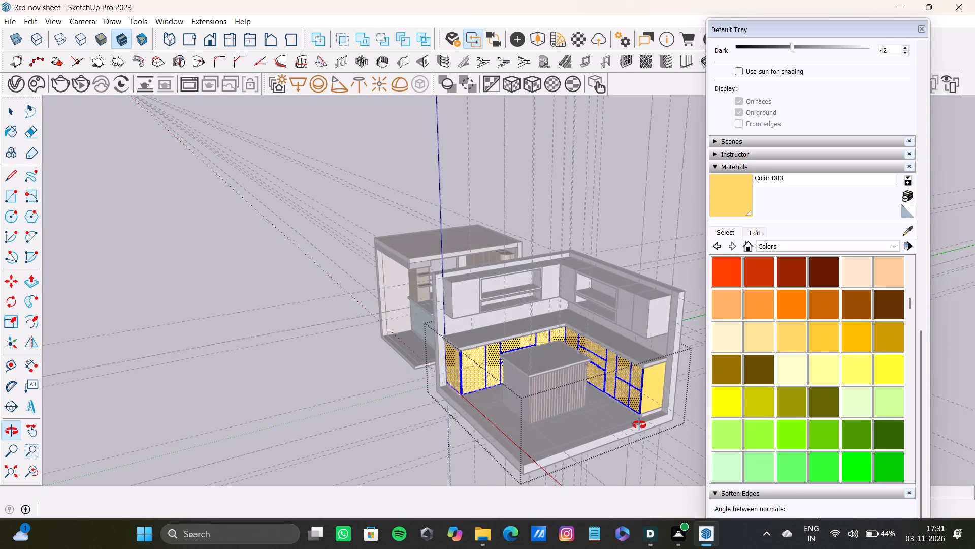
pyautogui.moveTo(639, 425); pyautogui.dragTo(641, 425, button='middle')
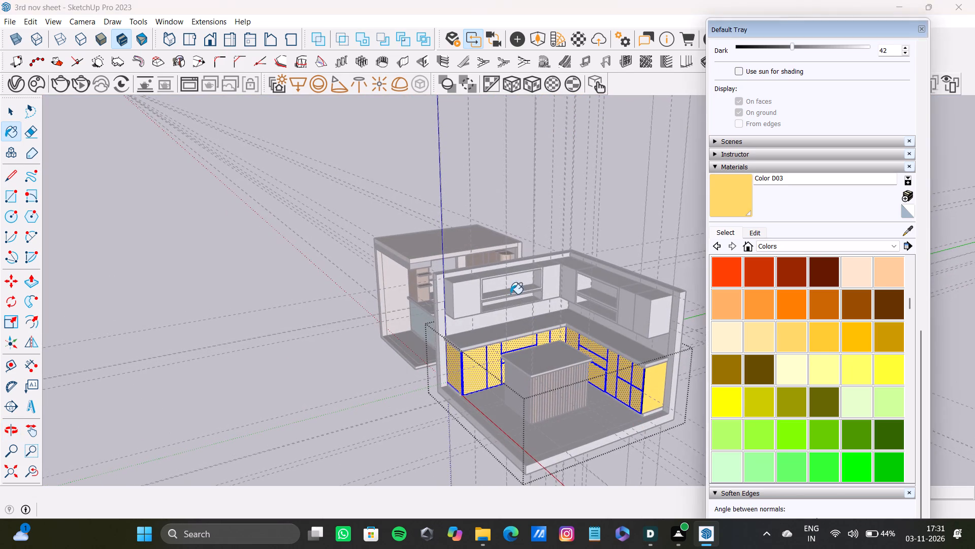
pyautogui.press('space')
pyautogui.click(366, 179)
# Paint the base cabinets' plinth faces on both runs with Carrera Marble sampled from the countertop.
pyautogui.scroll(9, 490, 337)
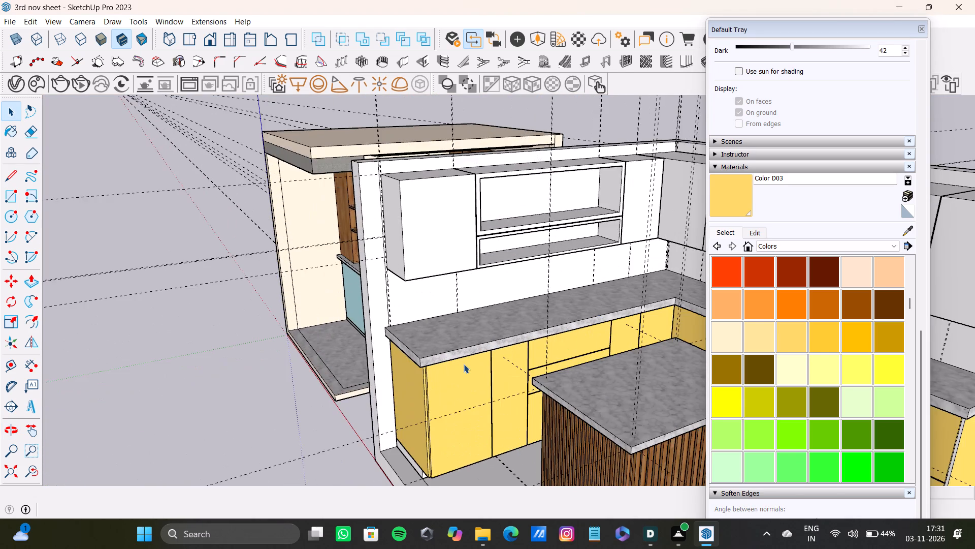
pyautogui.scroll(-7, 464, 364)
pyautogui.moveTo(464, 364); pyautogui.dragTo(462, 309, button='middle')
pyautogui.scroll(19, 453, 377)
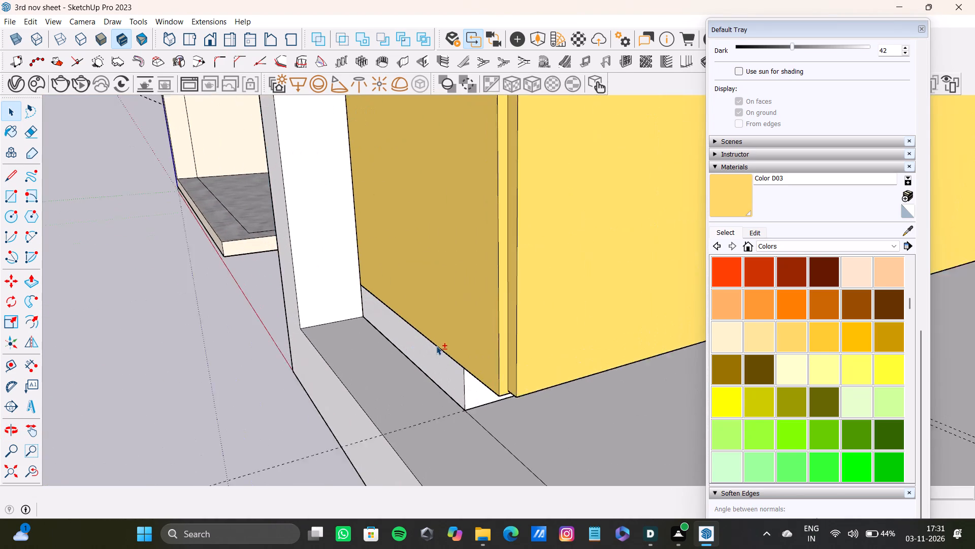
pyautogui.scroll(2, 436, 346)
pyautogui.keyDown('shift'); pyautogui.doubleClick(441, 371); pyautogui.keyUp('shift')
pyautogui.keyDown('shift'); pyautogui.tripleClick(468, 388); pyautogui.keyUp('shift')
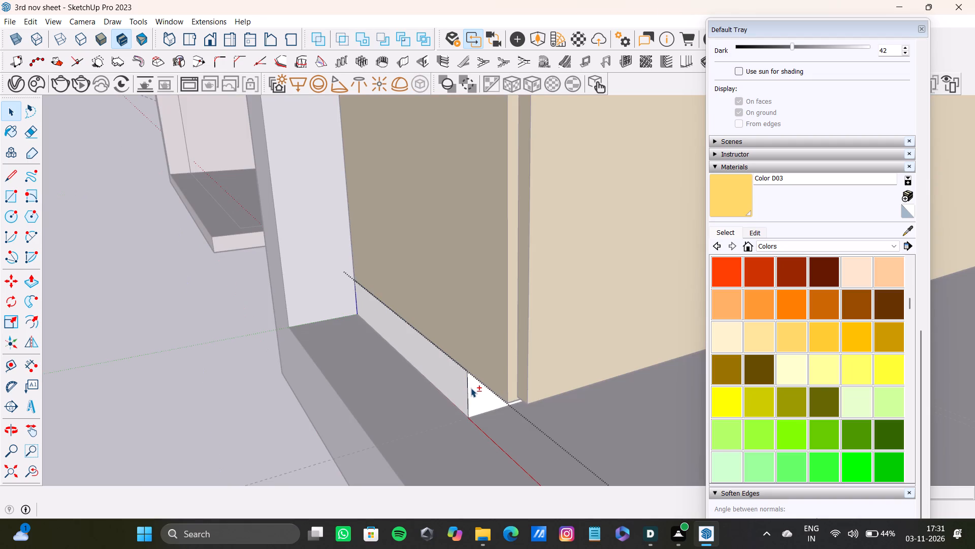
pyautogui.keyDown('shift'); pyautogui.doubleClick(471, 388); pyautogui.keyUp('shift')
pyautogui.keyDown('shift'); pyautogui.doubleClick(458, 378); pyautogui.keyUp('shift')
pyautogui.keyDown('shift'); pyautogui.doubleClick(477, 394); pyautogui.keyUp('shift')
pyautogui.keyDown('shift'); pyautogui.scroll(-4, 479, 395); pyautogui.keyUp('shift')
pyautogui.keyDown('shift'); pyautogui.scroll(1, 472, 378); pyautogui.keyUp('shift')
pyautogui.keyDown('shift'); pyautogui.moveTo(472, 378); pyautogui.dragTo(353, 436, button='middle'); pyautogui.keyUp('shift')
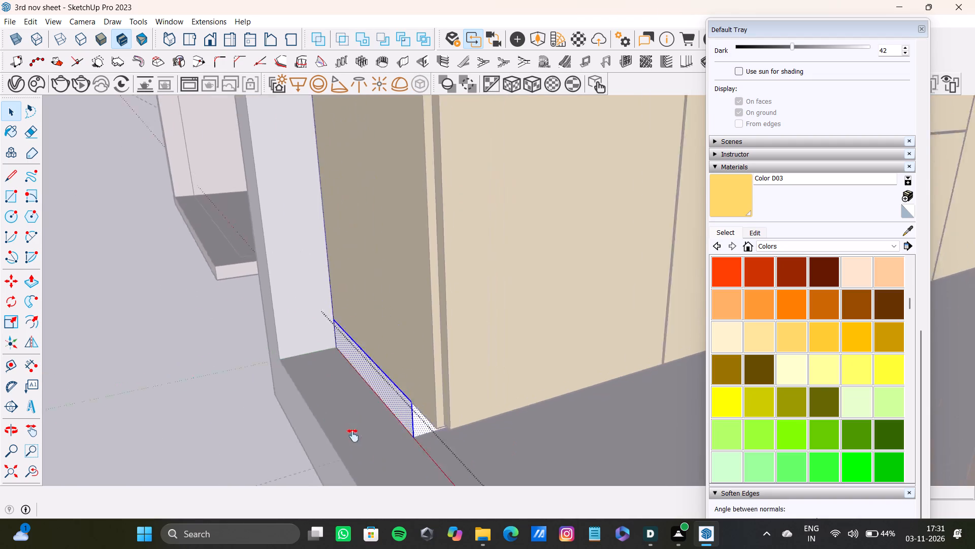
pyautogui.keyDown('shift'); pyautogui.moveTo(353, 436); pyautogui.dragTo(350, 437, button='middle'); pyautogui.keyUp('shift')
pyautogui.keyDown('shift'); pyautogui.scroll(-17, 498, 409); pyautogui.keyUp('shift')
pyautogui.keyDown('shift'); pyautogui.moveTo(541, 401); pyautogui.dragTo(222, 353, button='middle'); pyautogui.keyUp('shift')
pyautogui.keyDown('shift'); pyautogui.scroll(3, 599, 388); pyautogui.keyUp('shift')
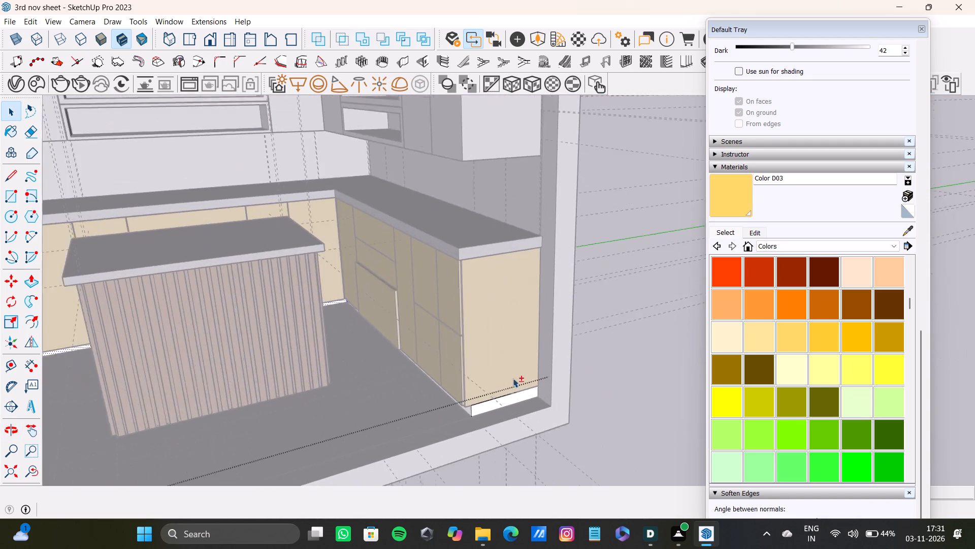
pyautogui.keyDown('shift'); pyautogui.scroll(7, 513, 378); pyautogui.keyUp('shift')
pyautogui.keyDown('shift'); pyautogui.doubleClick(480, 414); pyautogui.keyUp('shift')
pyautogui.keyDown('shift'); pyautogui.doubleClick(453, 421); pyautogui.keyUp('shift')
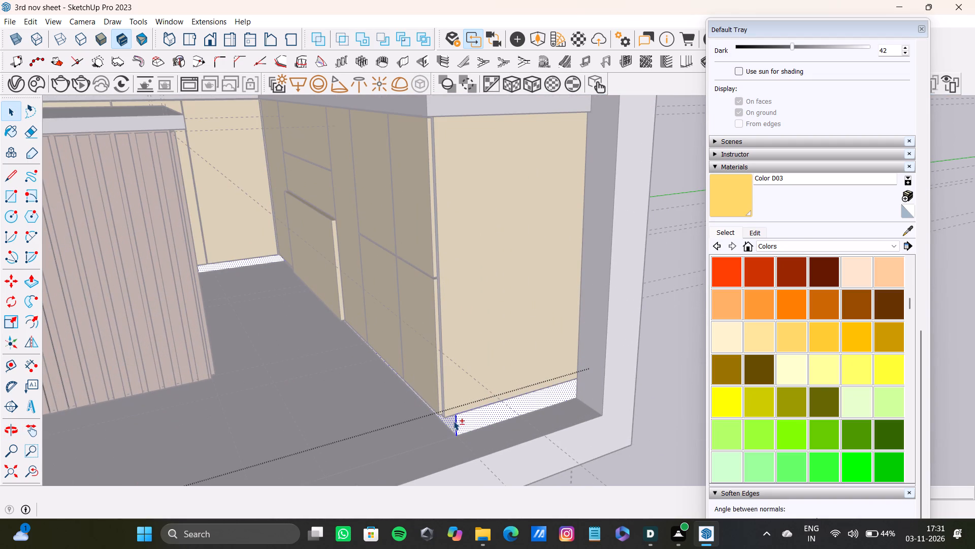
pyautogui.keyDown('shift'); pyautogui.click(907, 227); pyautogui.keyUp('shift')
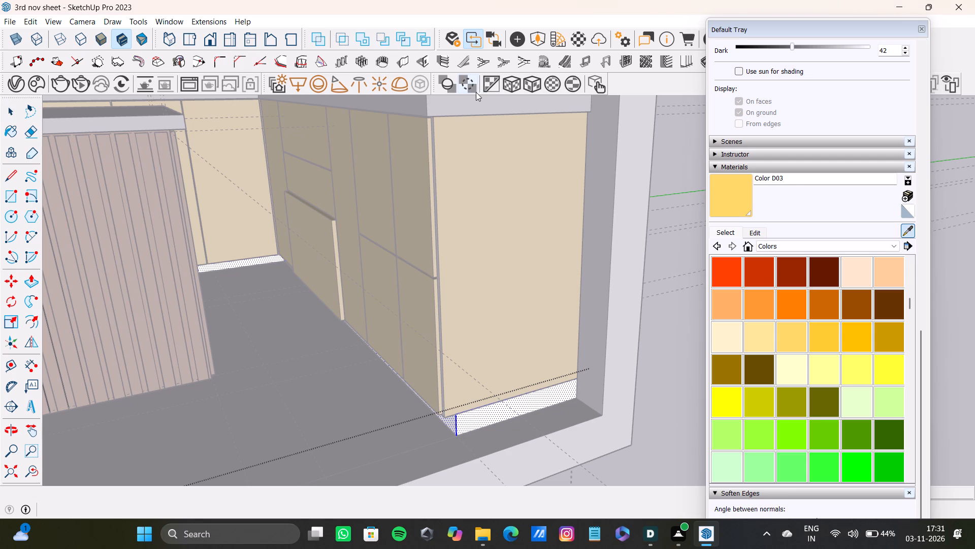
pyautogui.keyDown('shift'); pyautogui.click(476, 102); pyautogui.keyUp('shift')
pyautogui.keyDown('shift'); pyautogui.click(482, 423); pyautogui.keyUp('shift')
pyautogui.scroll(-4, 450, 418)
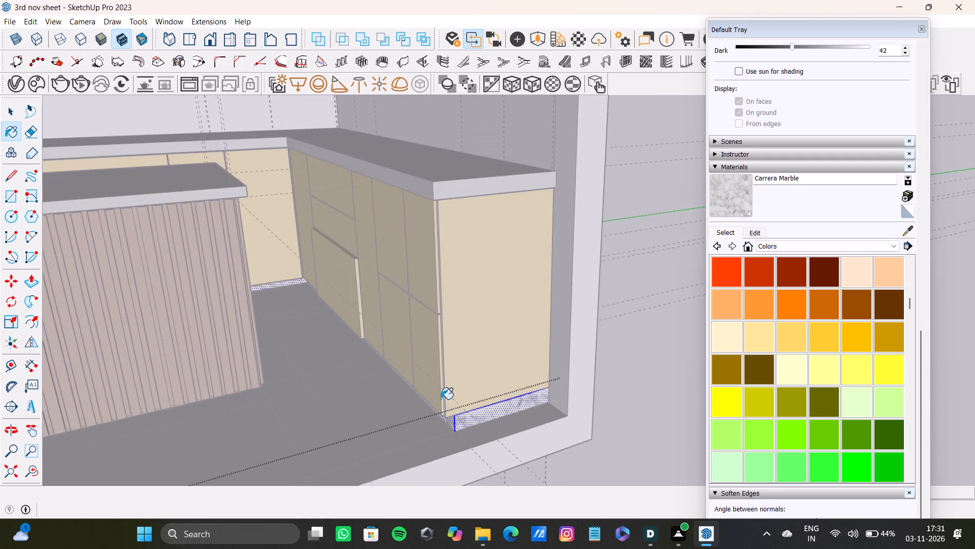
pyautogui.scroll(-9, 441, 399)
pyautogui.press('space')
pyautogui.press('space')
pyautogui.click(580, 217)
# Push the protruding lower drawer front back flush with the neighbouring base cabinet fronts and leave the group.
pyautogui.scroll(11, 379, 356)
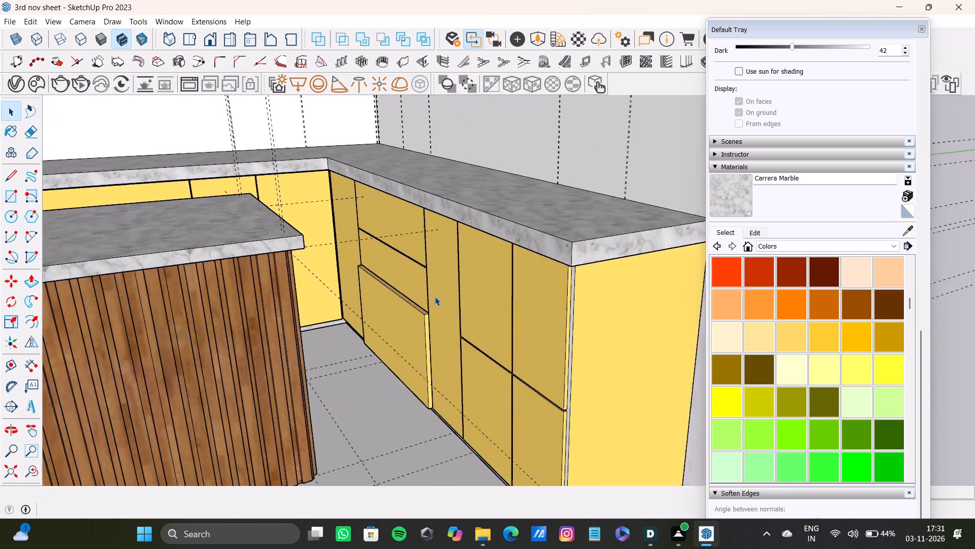
pyautogui.scroll(2, 435, 296)
pyautogui.click(402, 320)
pyautogui.doubleClick(403, 333)
pyautogui.click(404, 339)
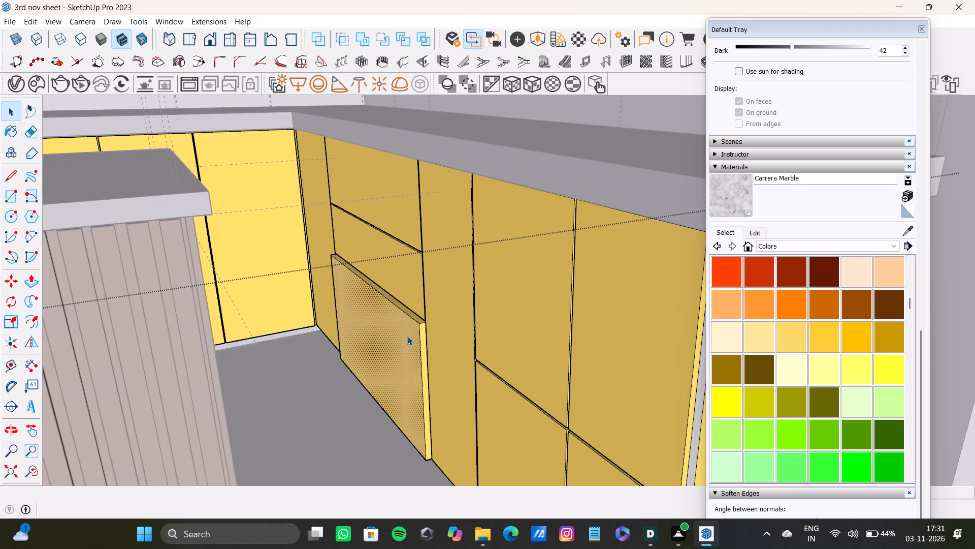
pyautogui.press('p')
pyautogui.moveTo(402, 330); pyautogui.dragTo(414, 305)
pyautogui.scroll(-4, 396, 315)
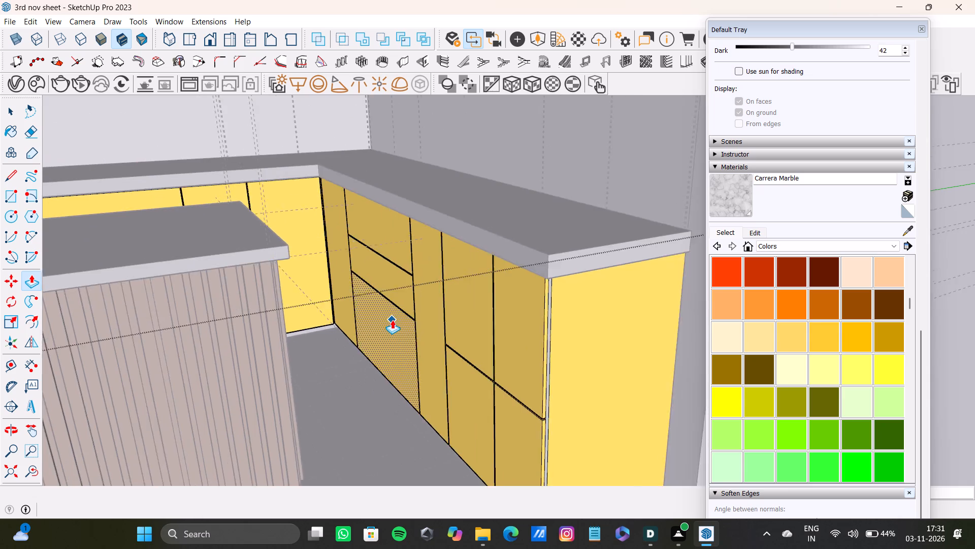
pyautogui.scroll(-8, 392, 320)
pyautogui.moveTo(388, 314); pyautogui.dragTo(485, 395, button='middle')
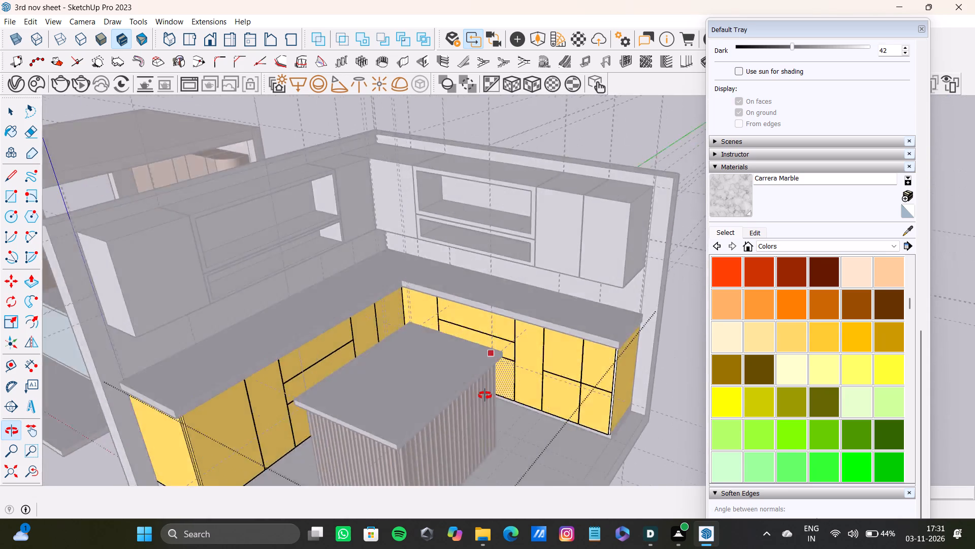
pyautogui.moveTo(485, 395); pyautogui.dragTo(478, 411, button='middle')
pyautogui.press('space')
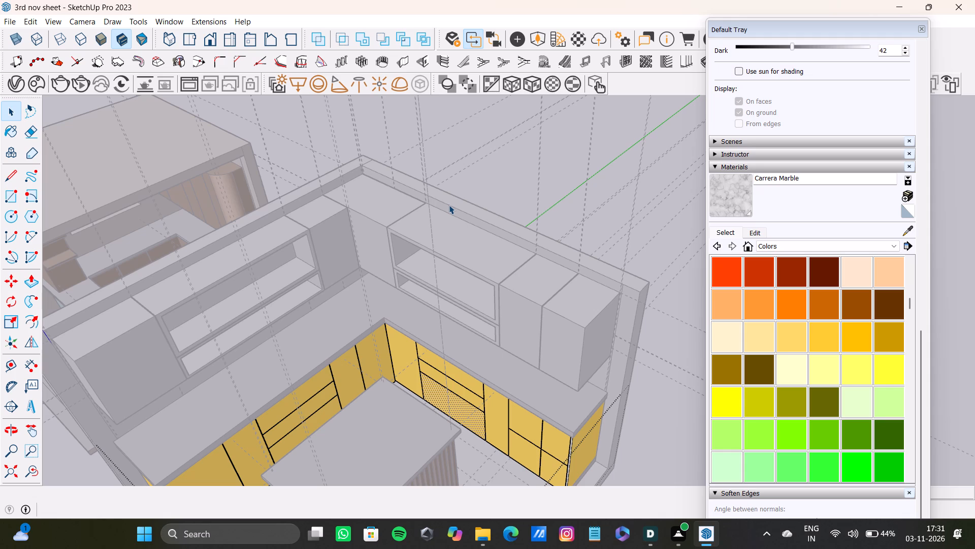
pyautogui.press('space')
pyautogui.scroll(-7, 469, 261)
pyautogui.scroll(-20, 457, 268)
pyautogui.scroll(-2, 457, 268)
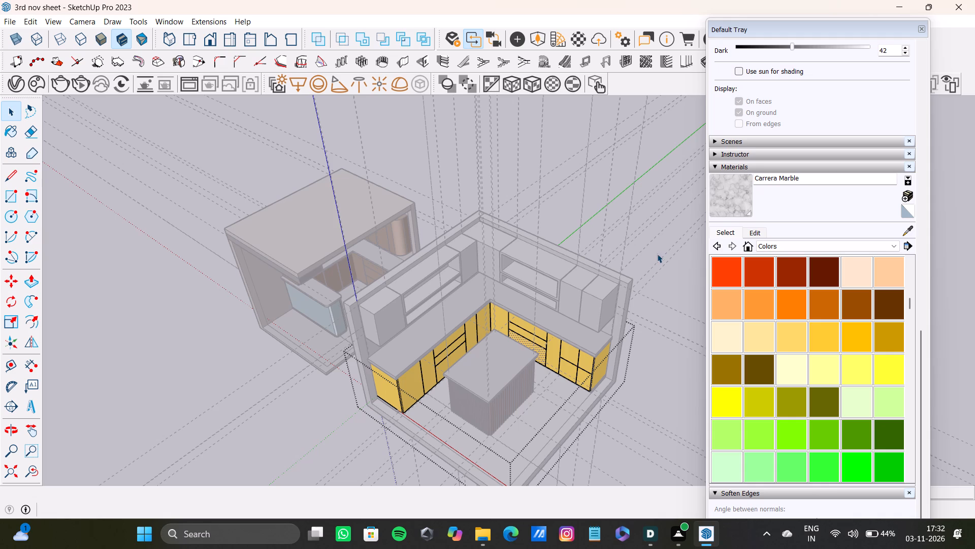
pyautogui.press('space')
pyautogui.click(595, 204)
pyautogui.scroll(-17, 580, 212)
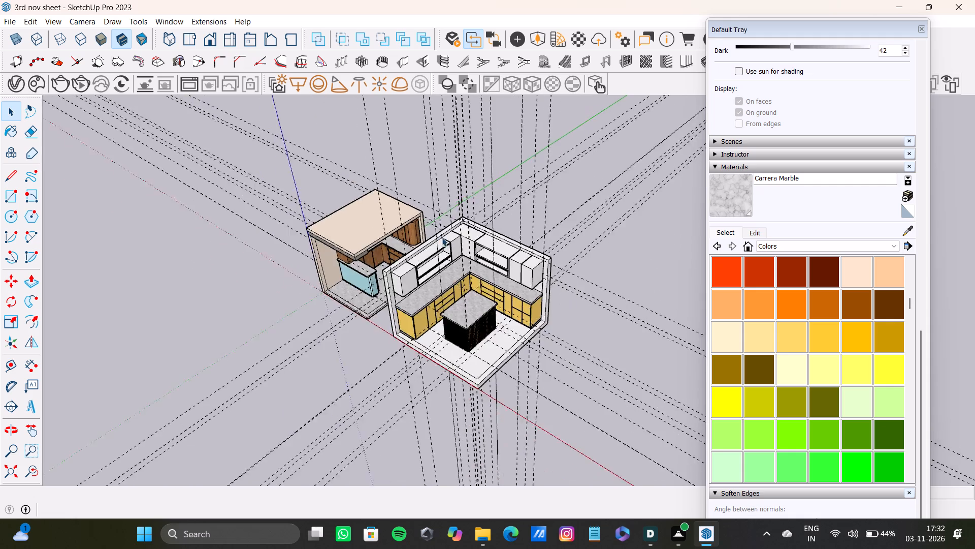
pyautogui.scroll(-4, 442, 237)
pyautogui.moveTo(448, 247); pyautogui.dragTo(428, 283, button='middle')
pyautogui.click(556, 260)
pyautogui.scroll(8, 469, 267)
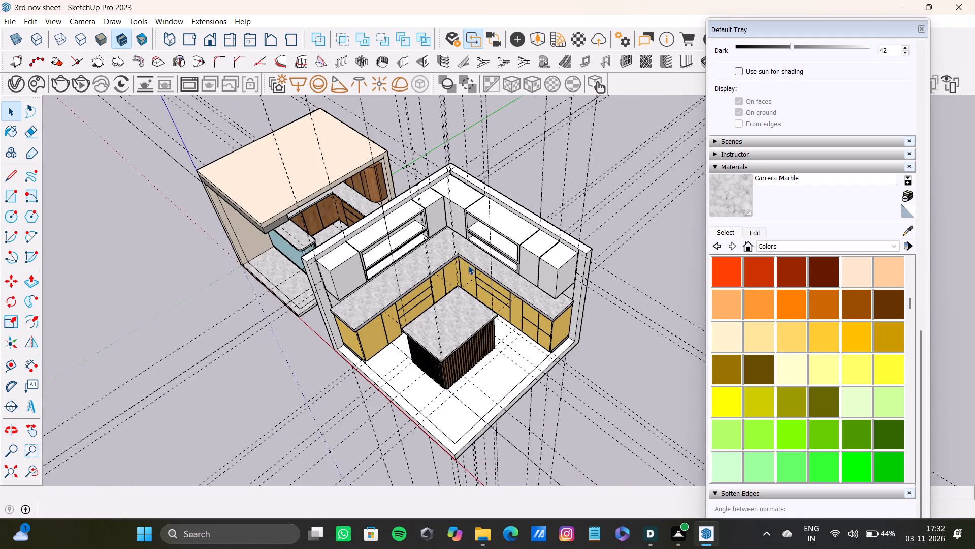
# Paint the fronts, tops and exposed end panels of the closed wall cabinets on both runs and in the corner with Color D02.
pyautogui.moveTo(468, 265); pyautogui.dragTo(372, 211, button='middle')
pyautogui.keyDown('shift'); pyautogui.scroll(4, 339, 237); pyautogui.keyUp('shift')
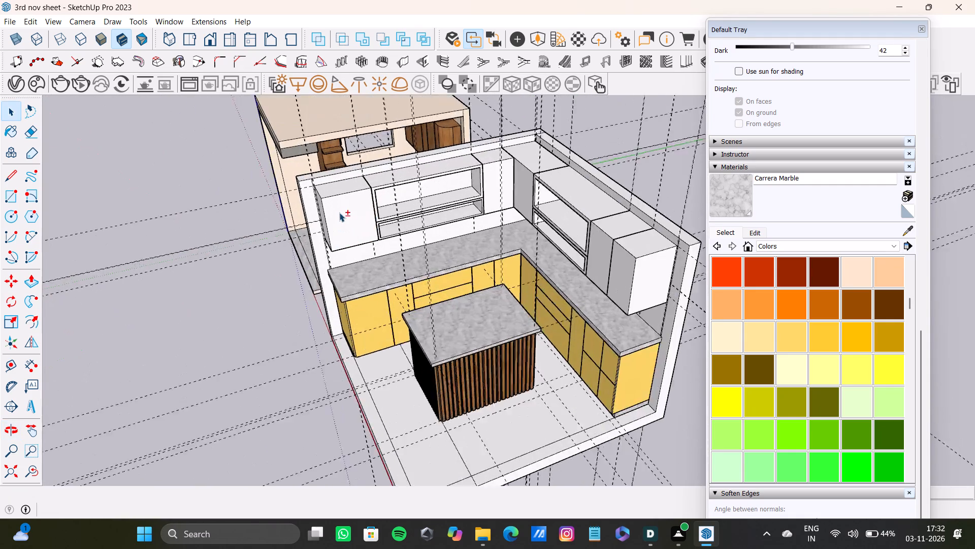
pyautogui.keyDown('shift'); pyautogui.scroll(8, 339, 212); pyautogui.keyUp('shift')
pyautogui.keyDown('shift'); pyautogui.doubleClick(354, 187); pyautogui.keyUp('shift')
pyautogui.keyDown('shift'); pyautogui.doubleClick(353, 163); pyautogui.keyUp('shift')
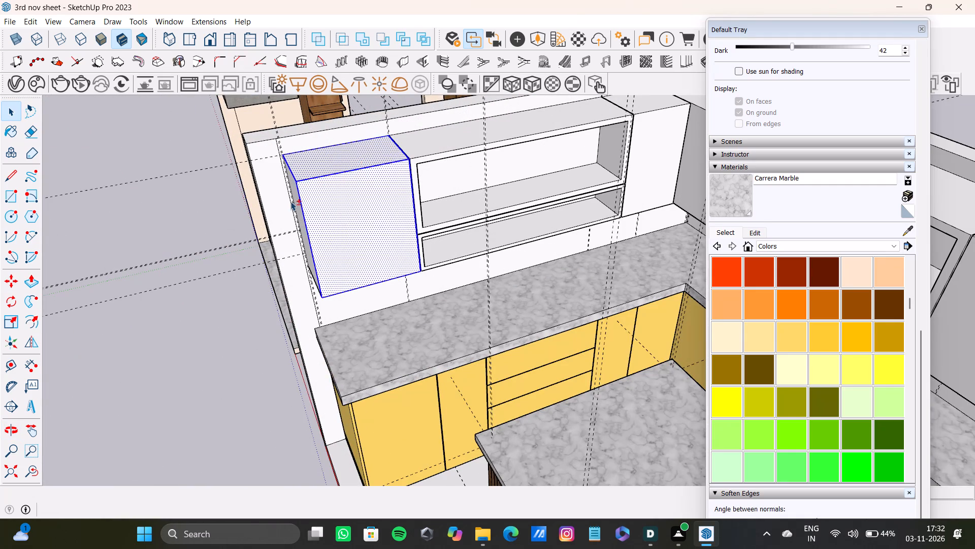
pyautogui.keyDown('shift'); pyautogui.scroll(4, 290, 201); pyautogui.keyUp('shift')
pyautogui.moveTo(300, 201); pyautogui.dragTo(377, 201, button='middle')
pyautogui.keyDown('shift'); pyautogui.doubleClick(333, 201); pyautogui.keyUp('shift')
pyautogui.keyDown('shift'); pyautogui.moveTo(420, 206); pyautogui.dragTo(312, 332, button='middle'); pyautogui.keyUp('shift')
pyautogui.keyDown('shift'); pyautogui.scroll(-4, 479, 256); pyautogui.keyUp('shift')
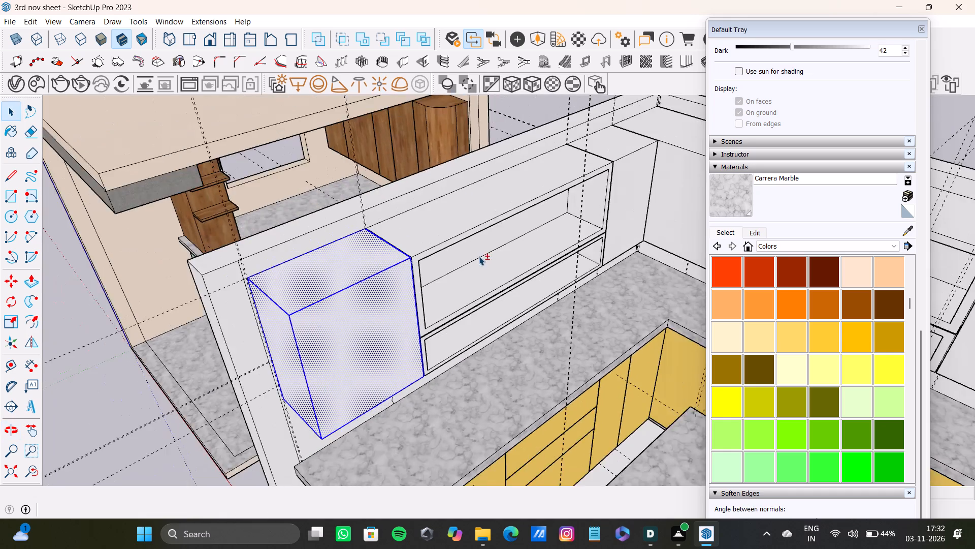
pyautogui.keyDown('shift'); pyautogui.moveTo(474, 263); pyautogui.dragTo(362, 332, button='middle'); pyautogui.keyUp('shift')
pyautogui.keyDown('shift'); pyautogui.scroll(-1, 362, 332); pyautogui.keyUp('shift')
pyautogui.keyDown('shift'); pyautogui.scroll(4, 443, 262); pyautogui.keyUp('shift')
pyautogui.keyDown('shift'); pyautogui.doubleClick(495, 238); pyautogui.keyUp('shift')
pyautogui.keyDown('shift'); pyautogui.doubleClick(514, 275); pyautogui.keyUp('shift')
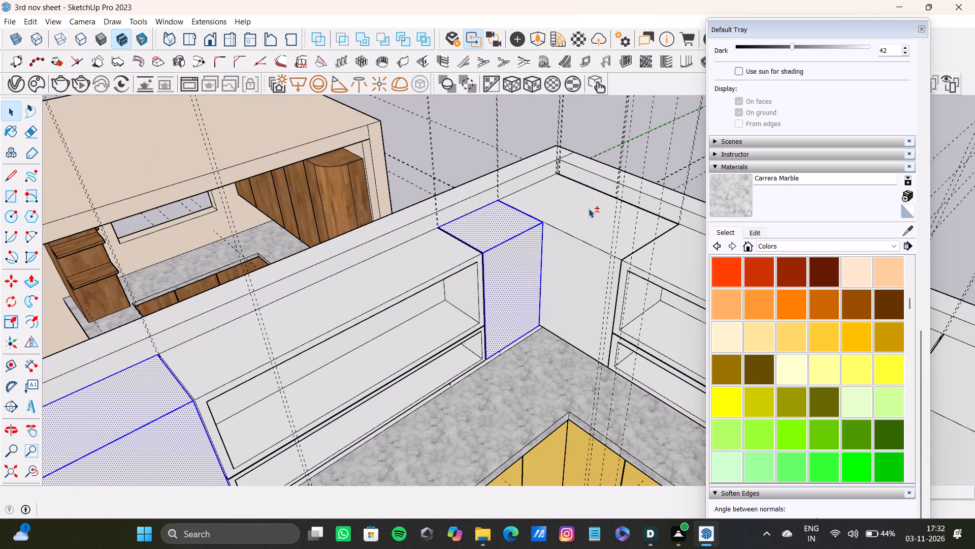
pyautogui.keyDown('shift'); pyautogui.doubleClick(589, 208); pyautogui.keyUp('shift')
pyautogui.keyDown('shift'); pyautogui.doubleClick(578, 277); pyautogui.keyUp('shift')
pyautogui.keyDown('shift'); pyautogui.moveTo(578, 277); pyautogui.dragTo(309, 300, button='middle'); pyautogui.keyUp('shift')
pyautogui.keyDown('shift'); pyautogui.scroll(-5, 491, 282); pyautogui.keyUp('shift')
pyautogui.keyDown('shift'); pyautogui.scroll(1, 487, 293); pyautogui.keyUp('shift')
pyautogui.keyDown('shift'); pyautogui.moveTo(486, 293); pyautogui.dragTo(493, 137, button='middle'); pyautogui.keyUp('shift')
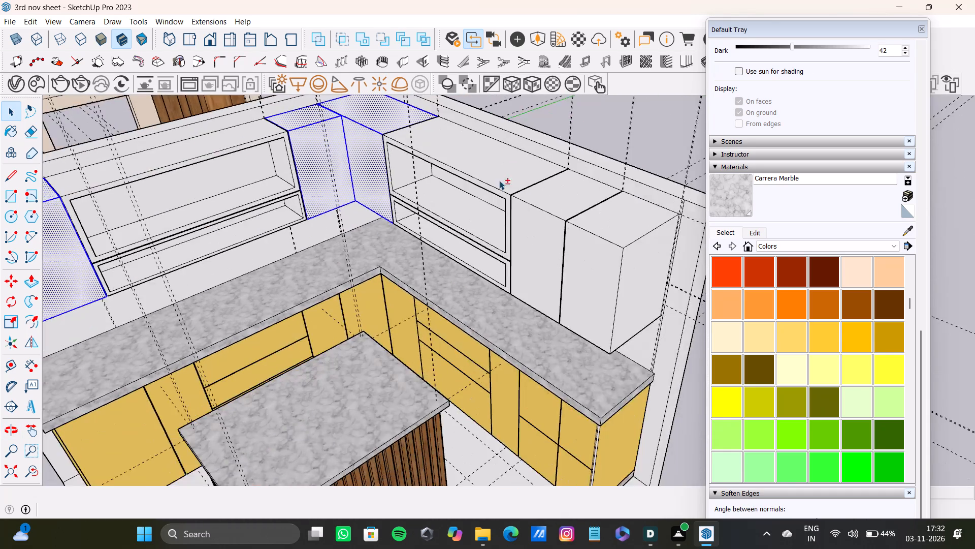
pyautogui.keyDown('shift'); pyautogui.scroll(3, 513, 219); pyautogui.keyUp('shift')
pyautogui.keyDown('shift'); pyautogui.doubleClick(546, 173); pyautogui.keyUp('shift')
pyautogui.keyDown('shift'); pyautogui.doubleClick(549, 232); pyautogui.keyUp('shift')
pyautogui.keyDown('shift'); pyautogui.doubleClick(634, 221); pyautogui.keyUp('shift')
pyautogui.keyDown('shift'); pyautogui.doubleClick(629, 273); pyautogui.keyUp('shift')
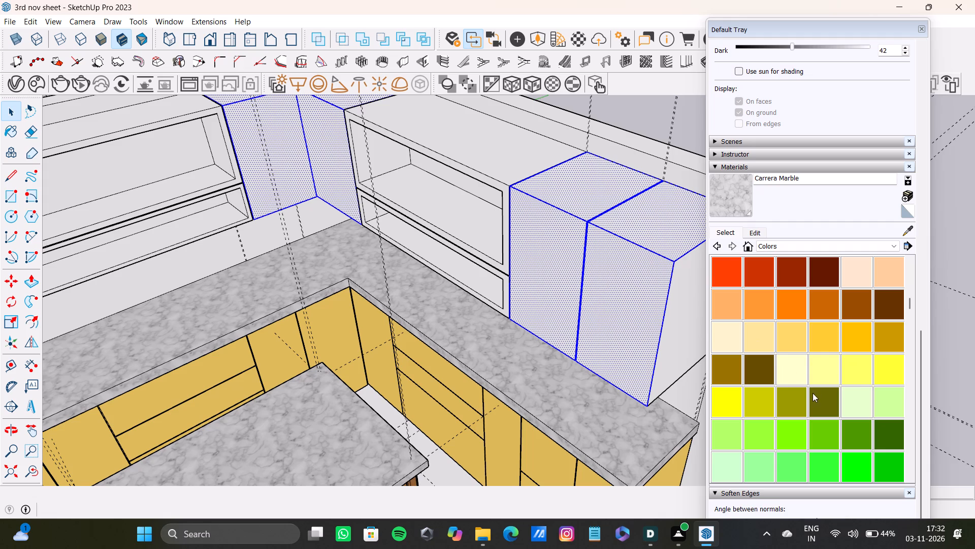
pyautogui.keyDown('shift'); pyautogui.click(908, 230); pyautogui.keyUp('shift')
pyautogui.keyDown('shift'); pyautogui.click(562, 463); pyautogui.keyUp('shift')
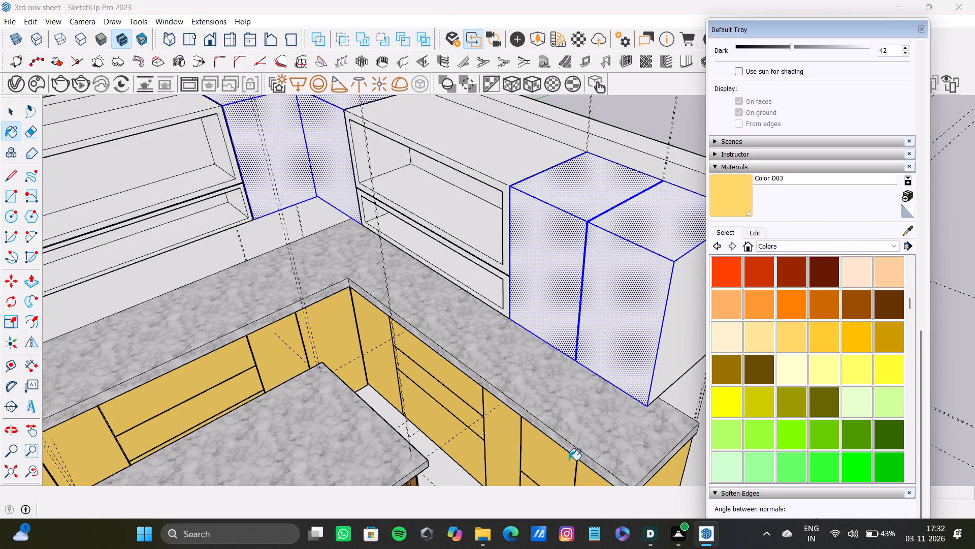
pyautogui.keyDown('shift'); pyautogui.click(760, 333); pyautogui.keyUp('shift')
pyautogui.keyDown('shift'); pyautogui.click(665, 240); pyautogui.keyUp('shift')
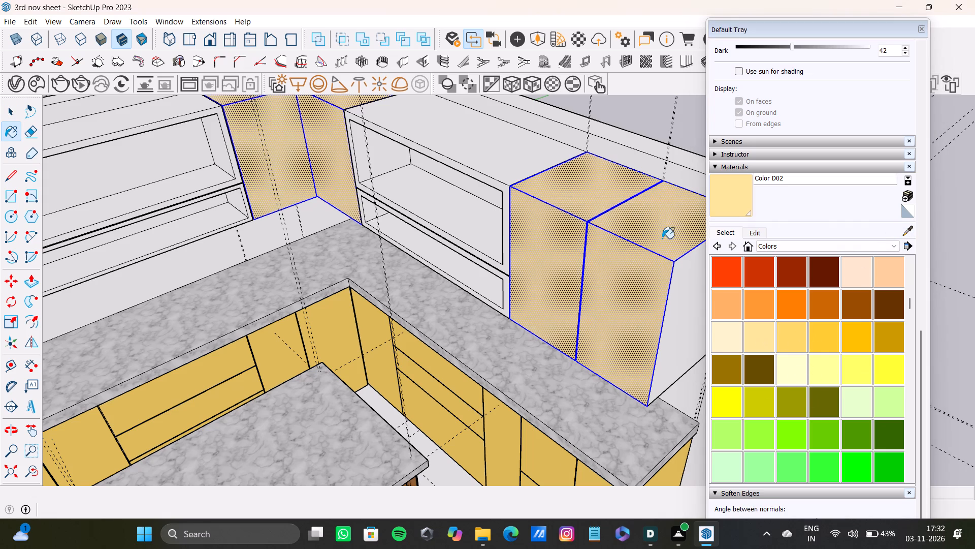
pyautogui.keyDown('shift'); pyautogui.click(695, 283); pyautogui.keyUp('shift')
# Paint the first run's open wall shelf unit, including top, underside, front frames and niche interiors, with Wood Floor sampled from the island cladding.
pyautogui.keyDown('shift'); pyautogui.scroll(-8, 498, 301); pyautogui.keyUp('shift')
pyautogui.keyDown('shift'); pyautogui.moveTo(493, 301); pyautogui.dragTo(651, 313, button='middle'); pyautogui.keyUp('shift')
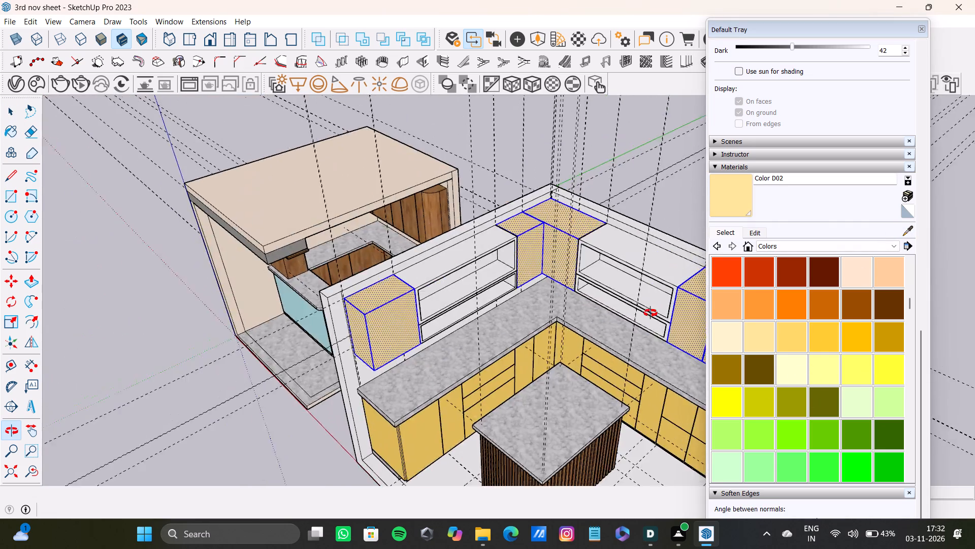
pyautogui.keyDown('shift'); pyautogui.moveTo(651, 313); pyautogui.dragTo(607, 274, button='middle'); pyautogui.keyUp('shift')
pyautogui.press('space')
pyautogui.press('space')
pyautogui.scroll(8, 426, 241)
pyautogui.moveTo(408, 240); pyautogui.dragTo(470, 281, button='middle')
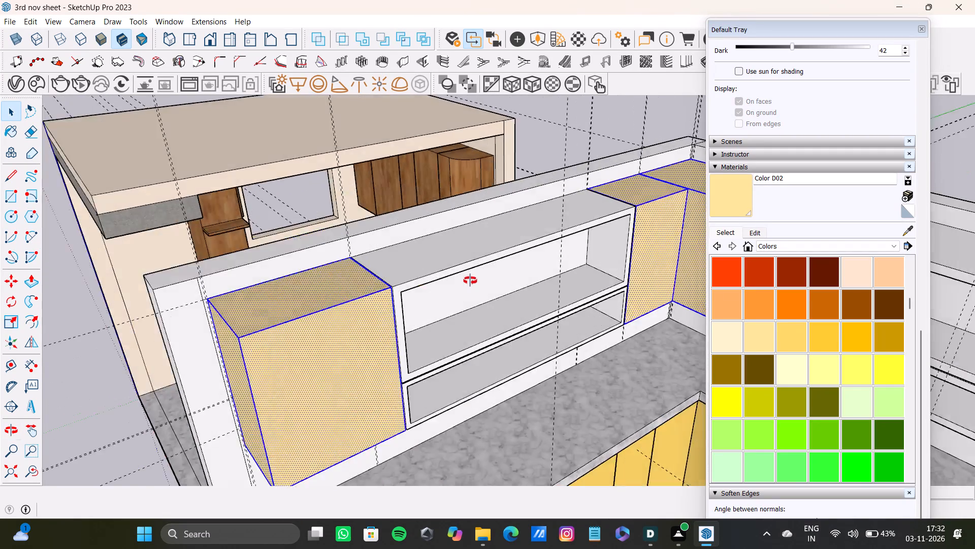
pyautogui.moveTo(470, 281); pyautogui.dragTo(318, 221, button='middle')
pyautogui.keyDown('shift'); pyautogui.scroll(-8, 386, 232); pyautogui.keyUp('shift')
pyautogui.keyDown('shift'); pyautogui.moveTo(422, 255); pyautogui.dragTo(417, 255, button='middle'); pyautogui.keyUp('shift')
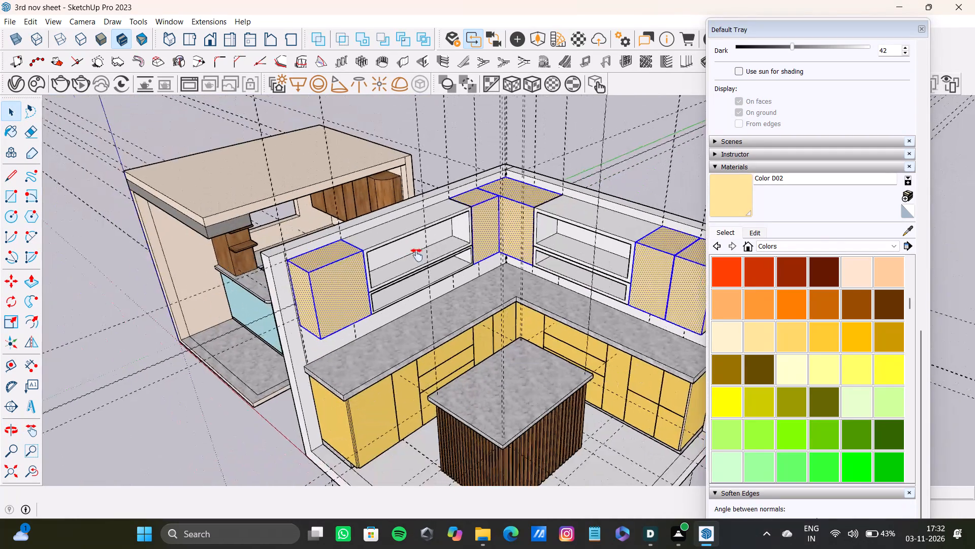
pyautogui.keyDown('shift'); pyautogui.moveTo(417, 255); pyautogui.dragTo(408, 251, button='middle'); pyautogui.keyUp('shift')
pyautogui.keyDown('shift'); pyautogui.click(906, 230); pyautogui.keyUp('shift')
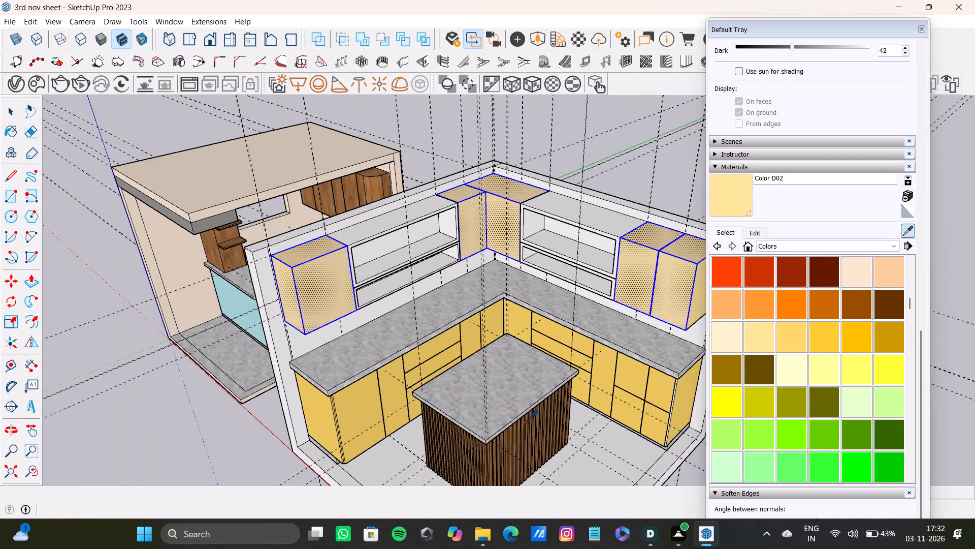
pyautogui.keyDown('shift'); pyautogui.click(525, 423); pyautogui.keyUp('shift')
pyautogui.press('space')
pyautogui.press('space')
pyautogui.scroll(9, 357, 242)
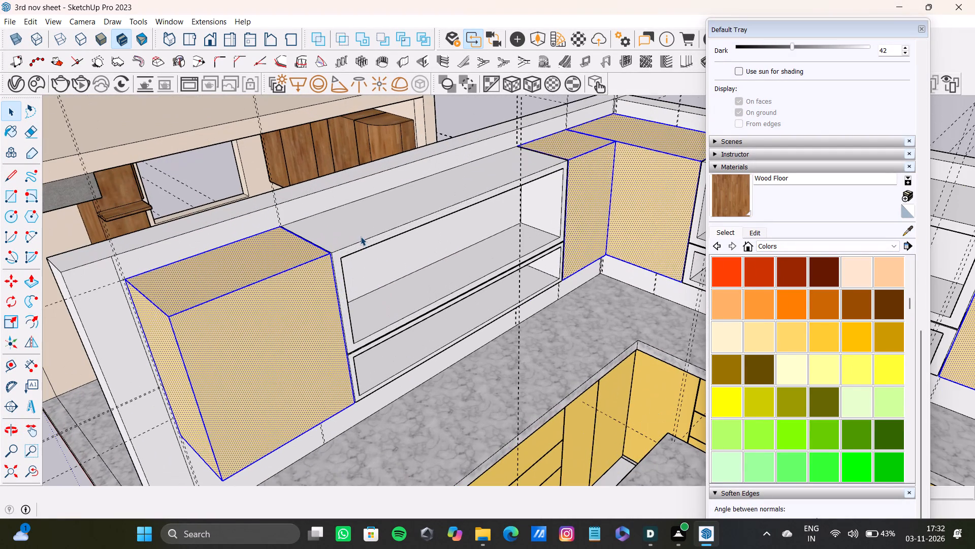
pyautogui.doubleClick(361, 236)
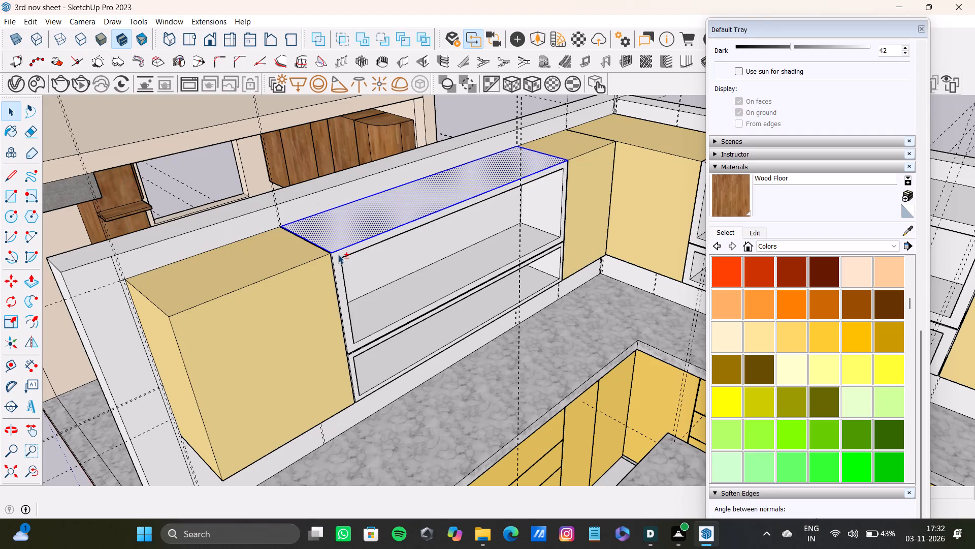
pyautogui.keyDown('shift'); pyautogui.doubleClick(338, 255); pyautogui.keyUp('shift')
pyautogui.keyDown('shift'); pyautogui.doubleClick(382, 315); pyautogui.keyUp('shift')
pyautogui.keyDown('shift'); pyautogui.doubleClick(381, 267); pyautogui.keyUp('shift')
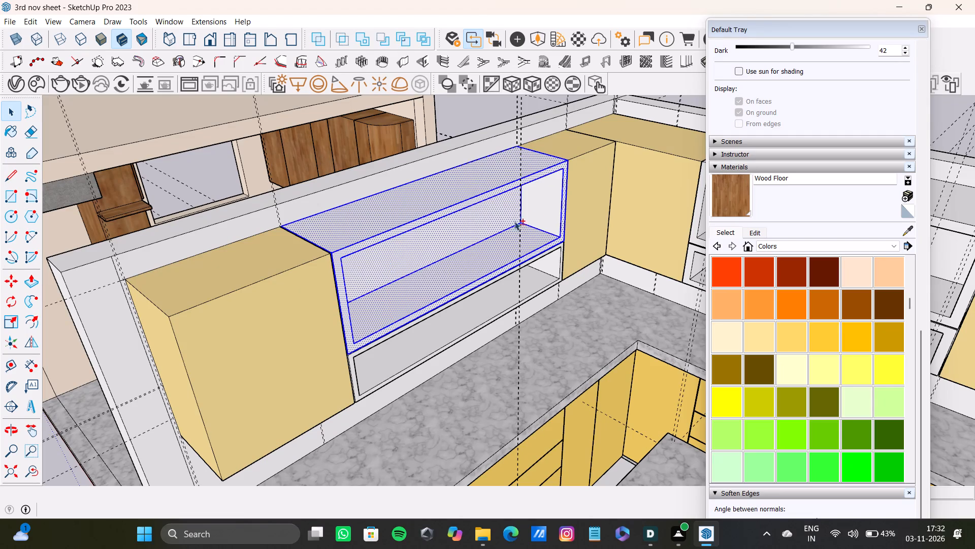
pyautogui.keyDown('shift'); pyautogui.doubleClick(546, 205); pyautogui.keyUp('shift')
pyautogui.moveTo(561, 264); pyautogui.dragTo(294, 299, button='middle')
pyautogui.keyDown('shift'); pyautogui.scroll(3, 270, 230); pyautogui.keyUp('shift')
pyautogui.keyDown('shift'); pyautogui.doubleClick(204, 173); pyautogui.keyUp('shift')
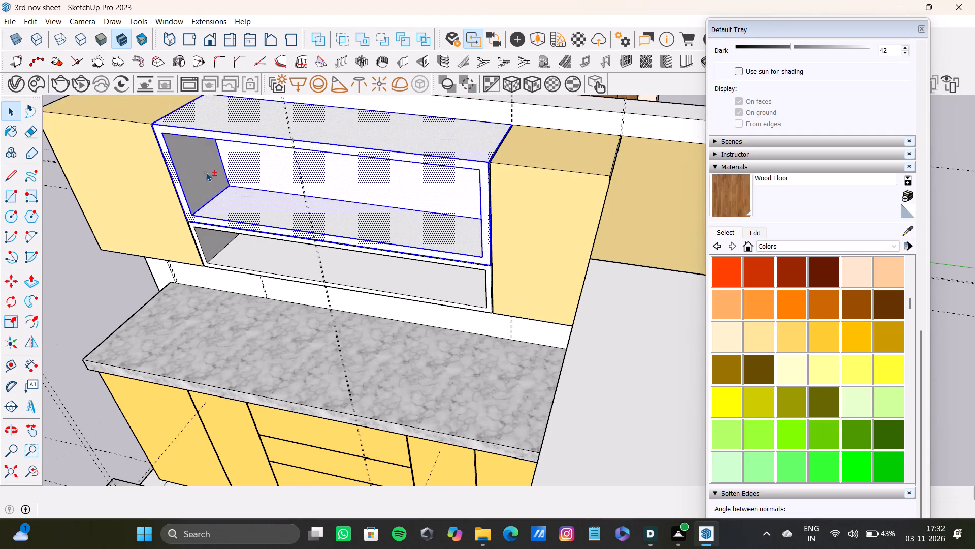
pyautogui.keyDown('shift'); pyautogui.doubleClick(229, 250); pyautogui.keyUp('shift')
pyautogui.keyDown('shift'); pyautogui.doubleClick(214, 238); pyautogui.keyUp('shift')
pyautogui.keyDown('shift'); pyautogui.scroll(4, 213, 227); pyautogui.keyUp('shift')
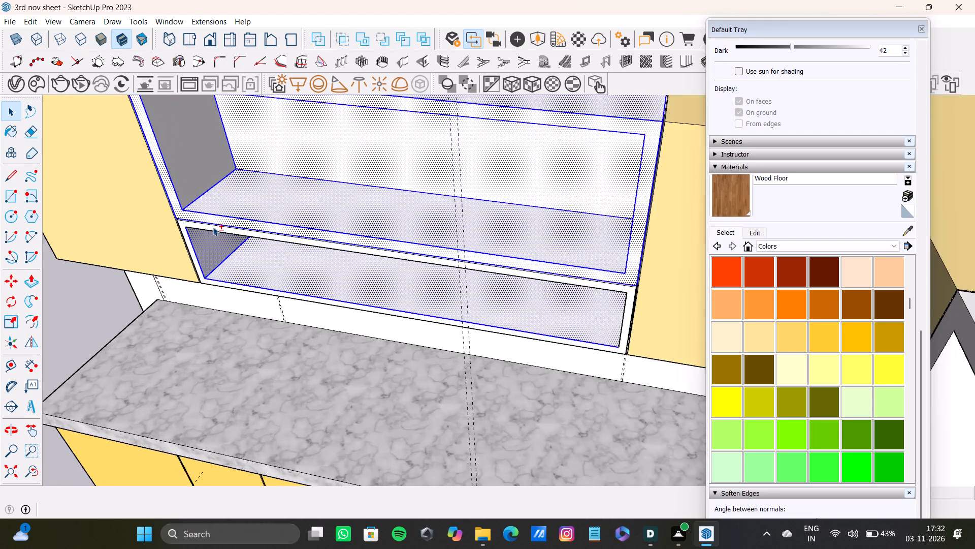
pyautogui.keyDown('shift'); pyautogui.scroll(7, 213, 227); pyautogui.keyUp('shift')
pyautogui.keyDown('shift'); pyautogui.doubleClick(213, 227); pyautogui.keyUp('shift')
pyautogui.keyDown('shift'); pyautogui.scroll(5, 175, 228); pyautogui.keyUp('shift')
pyautogui.keyDown('shift'); pyautogui.scroll(-10, 176, 228); pyautogui.keyUp('shift')
pyautogui.moveTo(281, 313); pyautogui.dragTo(475, 311, button='middle')
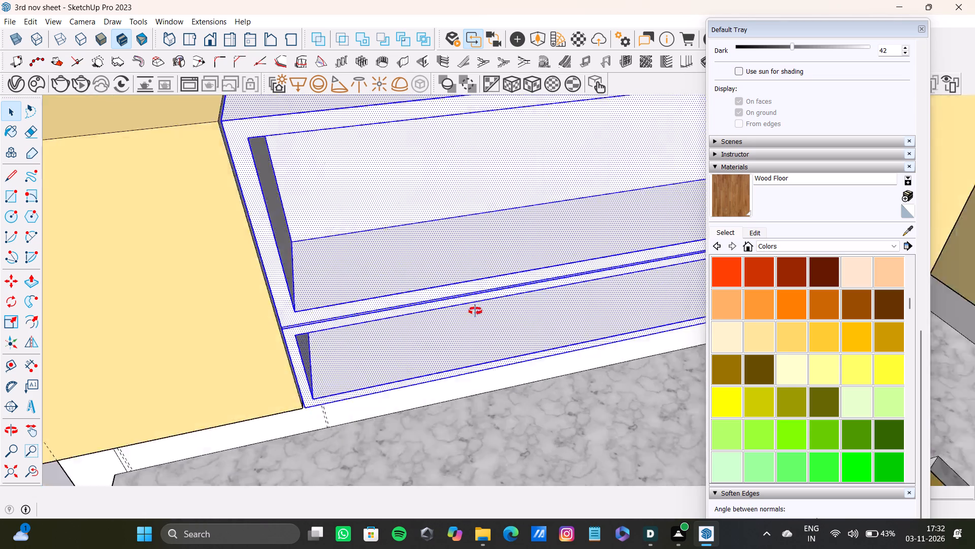
pyautogui.moveTo(475, 311); pyautogui.dragTo(475, 309, button='middle')
pyautogui.keyDown('shift'); pyautogui.moveTo(429, 282); pyautogui.dragTo(121, 218, button='middle'); pyautogui.keyUp('shift')
pyautogui.scroll(1, 440, 272)
pyautogui.keyDown('shift'); pyautogui.moveTo(458, 308); pyautogui.dragTo(443, 262, button='middle'); pyautogui.keyUp('shift')
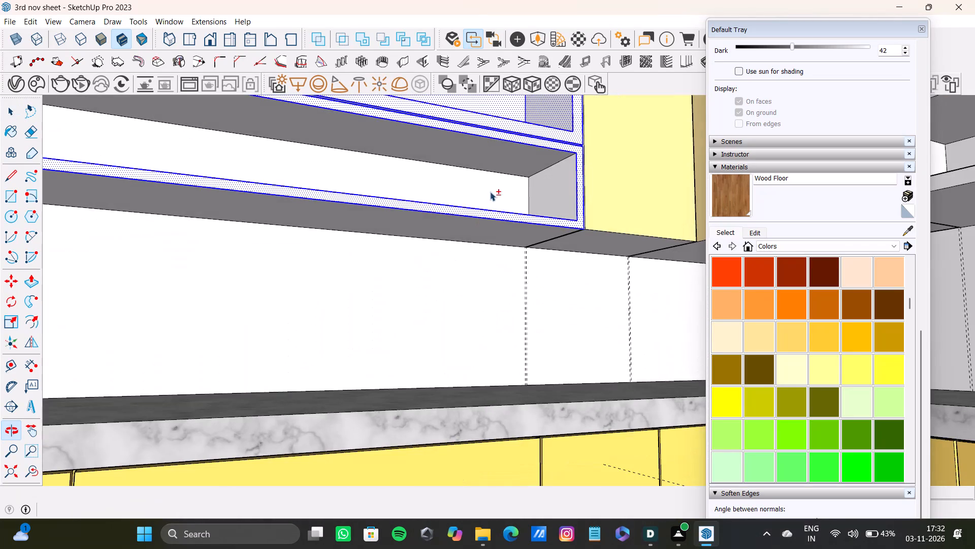
pyautogui.keyDown('shift'); pyautogui.doubleClick(546, 193); pyautogui.keyUp('shift')
pyautogui.keyDown('shift'); pyautogui.click(482, 193); pyautogui.keyUp('shift')
pyautogui.keyDown('shift'); pyautogui.click(482, 193); pyautogui.keyUp('shift')
pyautogui.keyDown('shift'); pyautogui.doubleClick(485, 158); pyautogui.keyUp('shift')
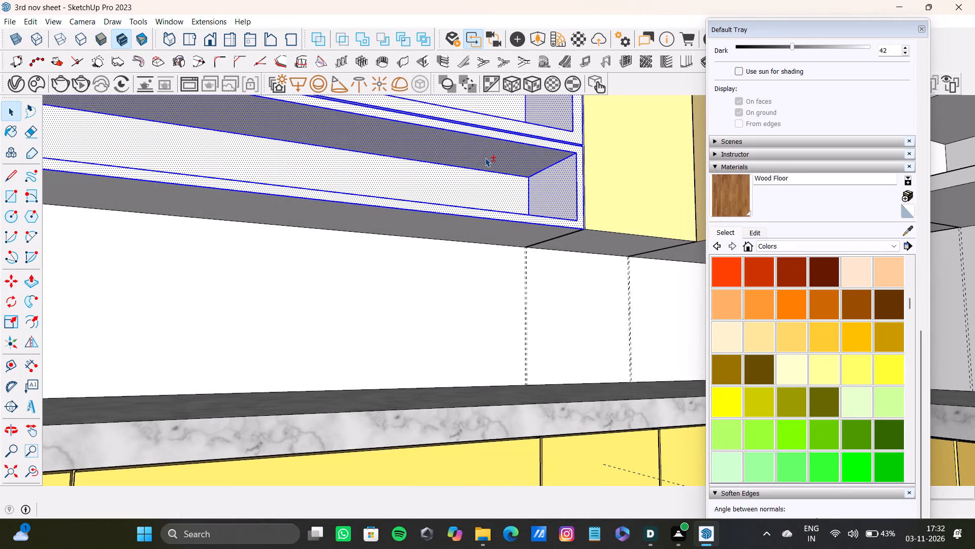
pyautogui.keyDown('shift'); pyautogui.moveTo(481, 162); pyautogui.dragTo(527, 231, button='middle'); pyautogui.keyUp('shift')
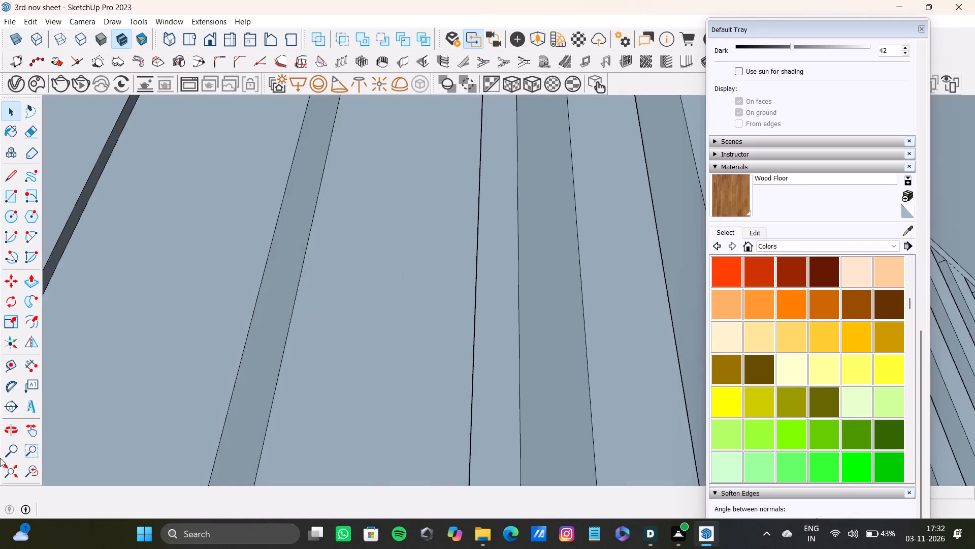
pyautogui.keyDown('shift'); pyautogui.click(12, 470); pyautogui.keyUp('shift')
pyautogui.moveTo(357, 274); pyautogui.dragTo(218, 453, button='middle')
pyautogui.keyDown('shift'); pyautogui.scroll(10, 371, 310); pyautogui.keyUp('shift')
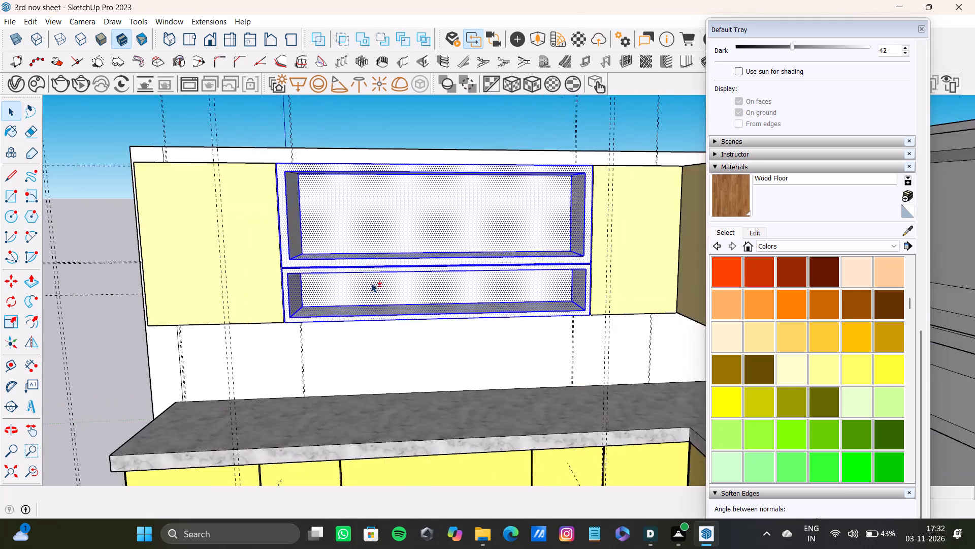
pyautogui.keyDown('shift'); pyautogui.scroll(3, 371, 283); pyautogui.keyUp('shift')
pyautogui.keyDown('shift'); pyautogui.moveTo(348, 282); pyautogui.dragTo(302, 384, button='middle'); pyautogui.keyUp('shift')
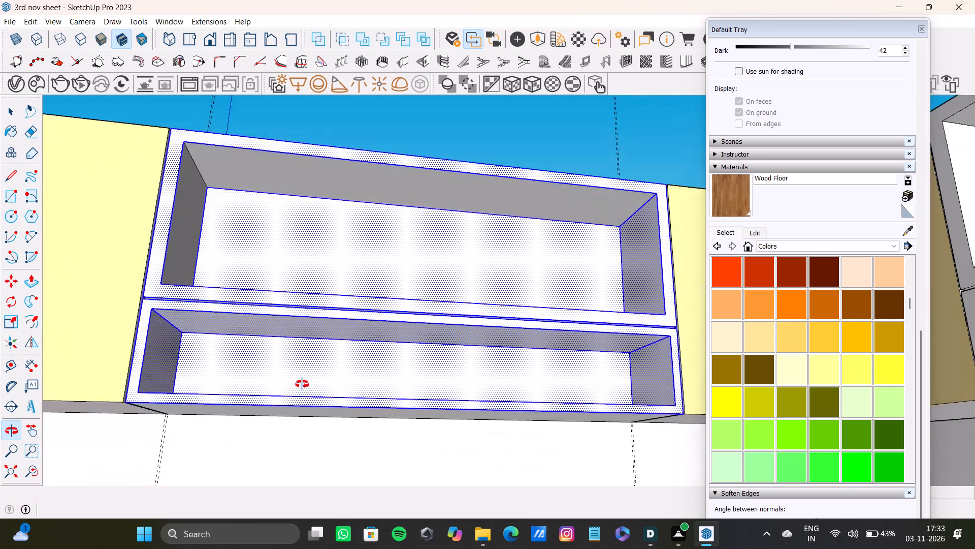
pyautogui.keyDown('shift'); pyautogui.moveTo(302, 384); pyautogui.dragTo(297, 377, button='middle'); pyautogui.keyUp('shift')
pyautogui.keyDown('shift'); pyautogui.doubleClick(289, 177); pyautogui.keyUp('shift')
pyautogui.scroll(-1, 299, 237)
pyautogui.moveTo(301, 264); pyautogui.dragTo(304, 246, button='middle')
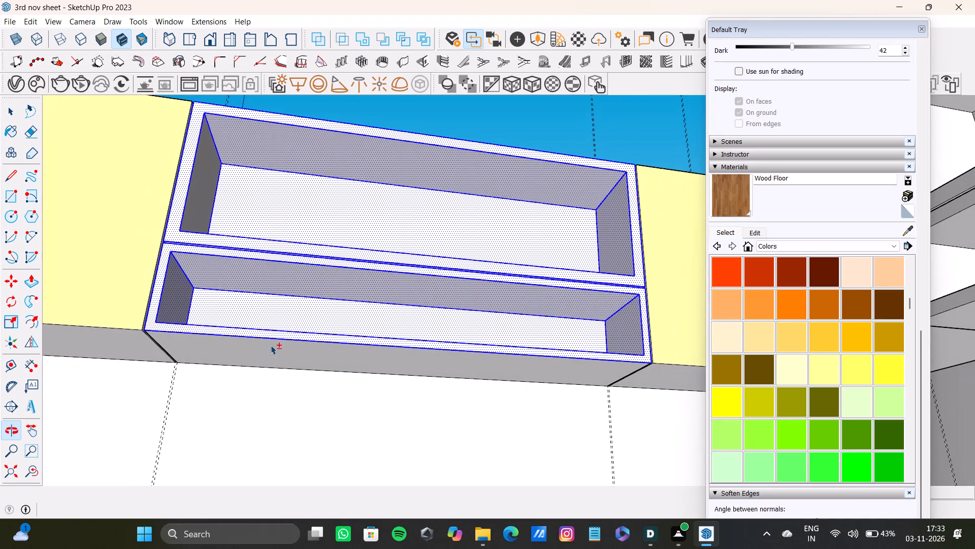
pyautogui.keyDown('shift'); pyautogui.doubleClick(274, 348); pyautogui.keyUp('shift')
pyautogui.keyDown('shift'); pyautogui.click(727, 197); pyautogui.keyUp('shift')
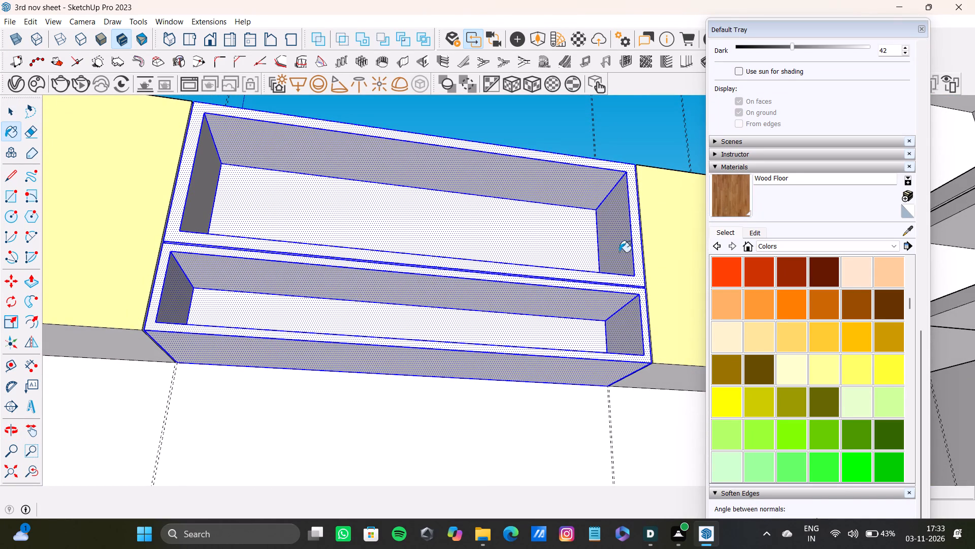
pyautogui.keyDown('shift'); pyautogui.click(638, 269); pyautogui.keyUp('shift')
# Paint the second run's open wall shelf unit, including top, front frames and all niche interior faces, with Wood Floor.
pyautogui.keyDown('shift'); pyautogui.scroll(-4, 598, 284); pyautogui.keyUp('shift')
pyautogui.moveTo(546, 294); pyautogui.dragTo(583, 349, button='middle')
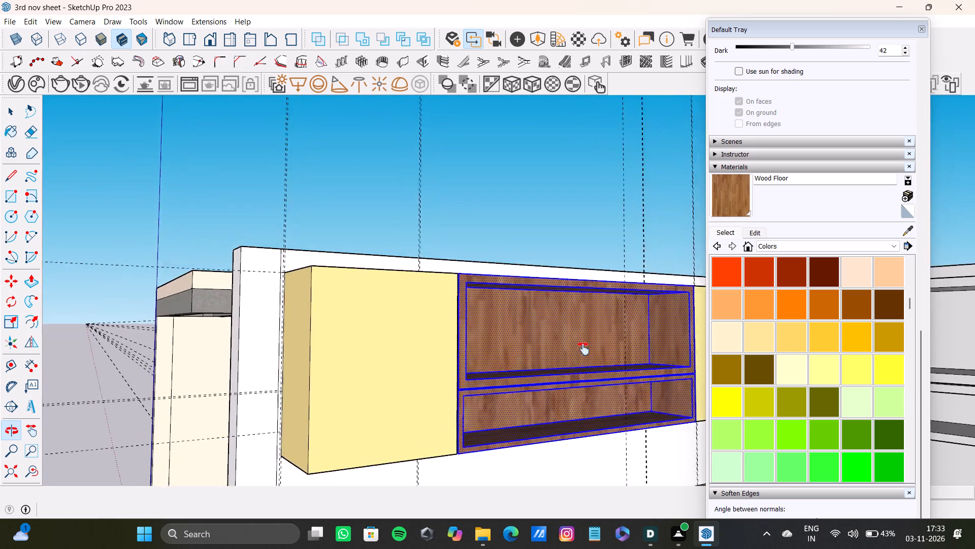
pyautogui.moveTo(583, 349); pyautogui.dragTo(564, 332, button='middle')
pyautogui.press('space')
pyautogui.press('space')
pyautogui.scroll(-9, 497, 300)
pyautogui.moveTo(495, 303); pyautogui.dragTo(492, 323, button='middle')
pyautogui.press('space')
pyautogui.moveTo(515, 313); pyautogui.dragTo(313, 354, button='middle')
pyautogui.scroll(6, 446, 347)
pyautogui.press('space')
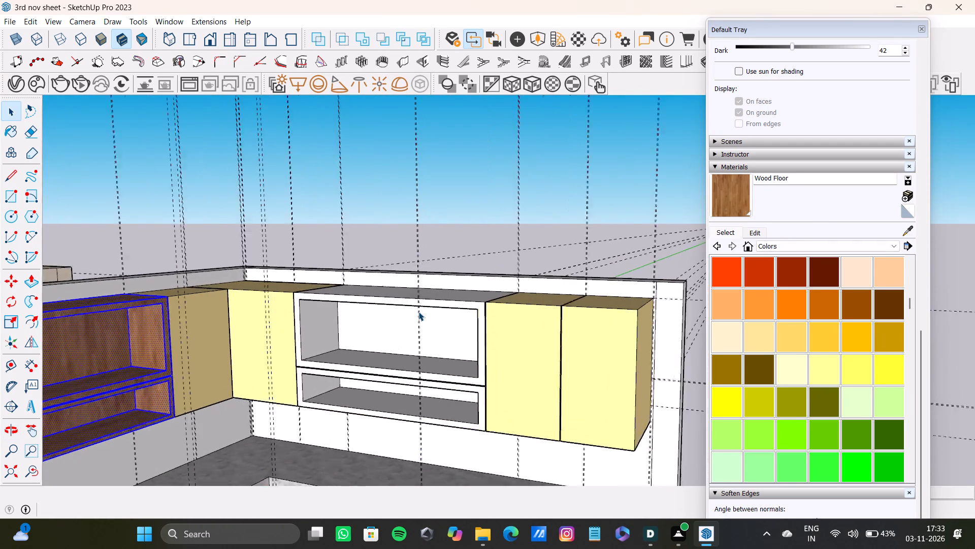
pyautogui.scroll(2, 418, 312)
pyautogui.click(468, 215)
pyautogui.doubleClick(451, 297)
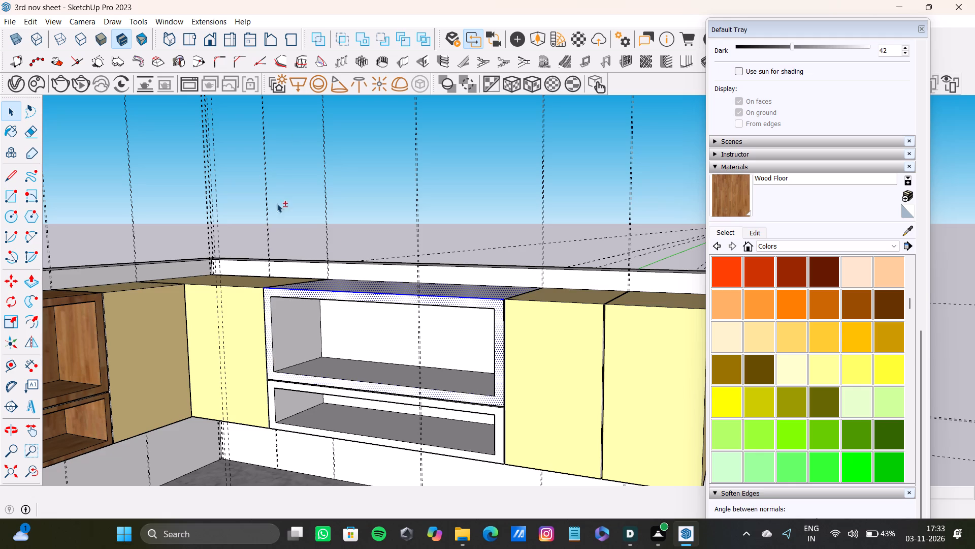
pyautogui.keyDown('shift'); pyautogui.doubleClick(306, 332); pyautogui.keyUp('shift')
pyautogui.keyDown('shift'); pyautogui.doubleClick(349, 332); pyautogui.keyUp('shift')
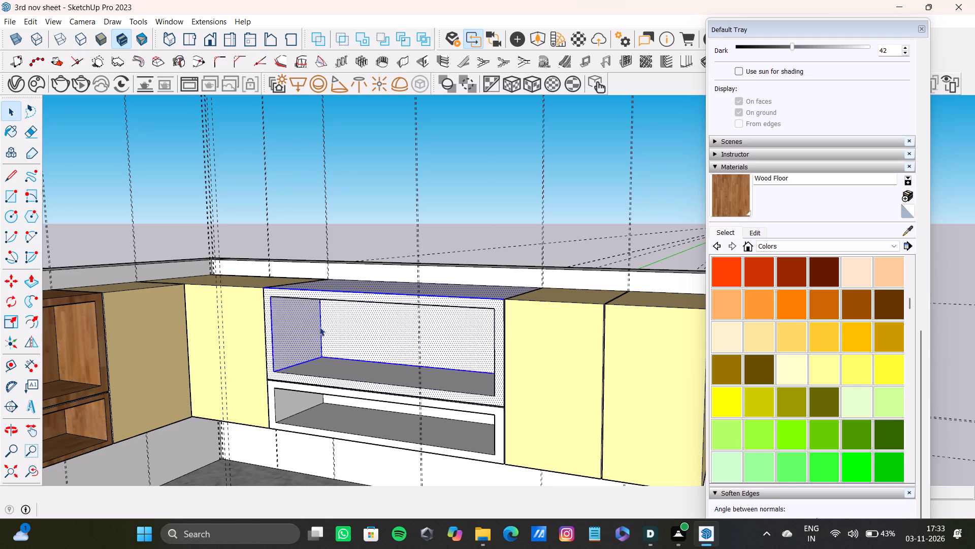
pyautogui.scroll(-4, 323, 325)
pyautogui.moveTo(327, 326); pyautogui.dragTo(351, 327, button='middle')
pyautogui.keyDown('shift'); pyautogui.scroll(7, 339, 354); pyautogui.keyUp('shift')
pyautogui.moveTo(339, 352); pyautogui.dragTo(333, 393, button='middle')
pyautogui.keyDown('shift'); pyautogui.doubleClick(332, 368); pyautogui.keyUp('shift')
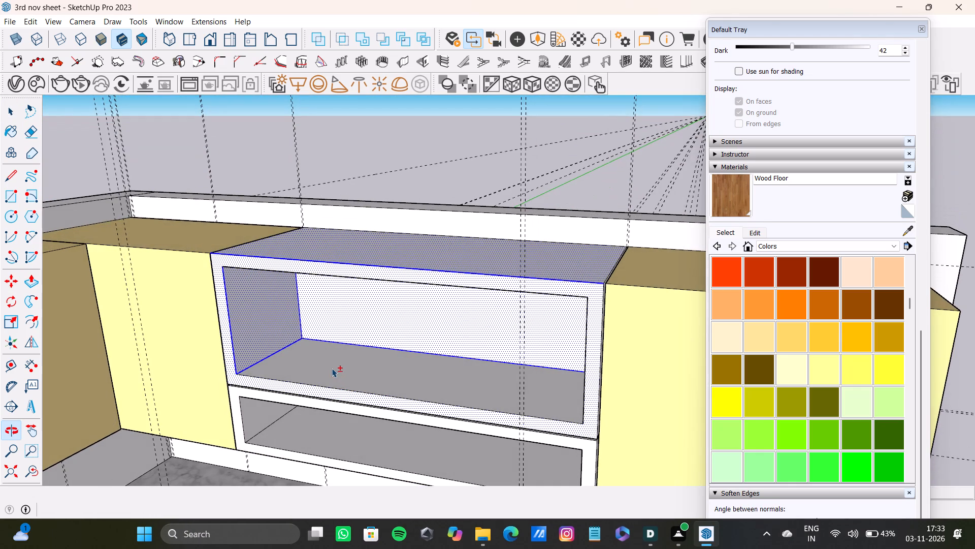
pyautogui.keyDown('shift'); pyautogui.doubleClick(296, 403); pyautogui.keyUp('shift')
pyautogui.keyDown('shift'); pyautogui.doubleClick(273, 416); pyautogui.keyUp('shift')
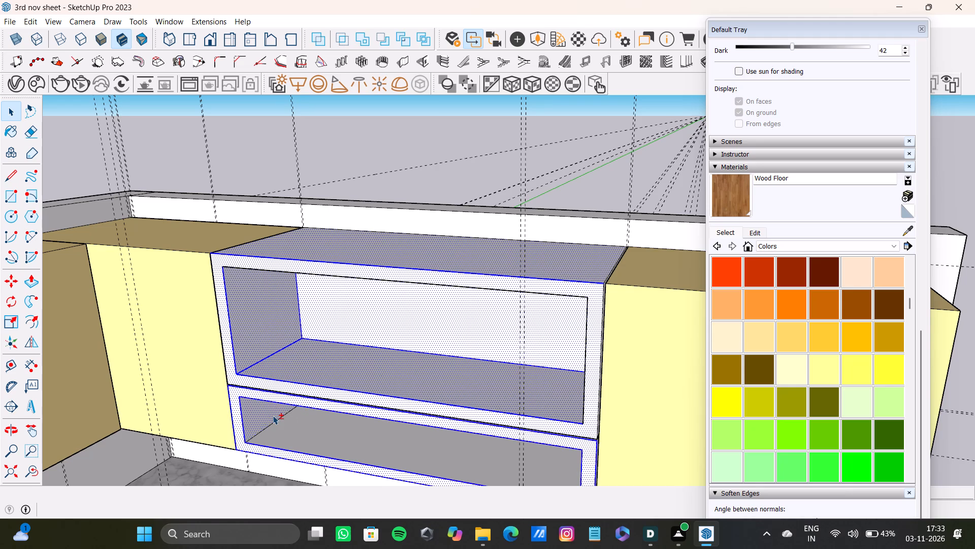
pyautogui.keyDown('shift'); pyautogui.doubleClick(292, 421); pyautogui.keyUp('shift')
pyautogui.keyDown('shift'); pyautogui.moveTo(328, 432); pyautogui.dragTo(470, 332, button='middle'); pyautogui.keyUp('shift')
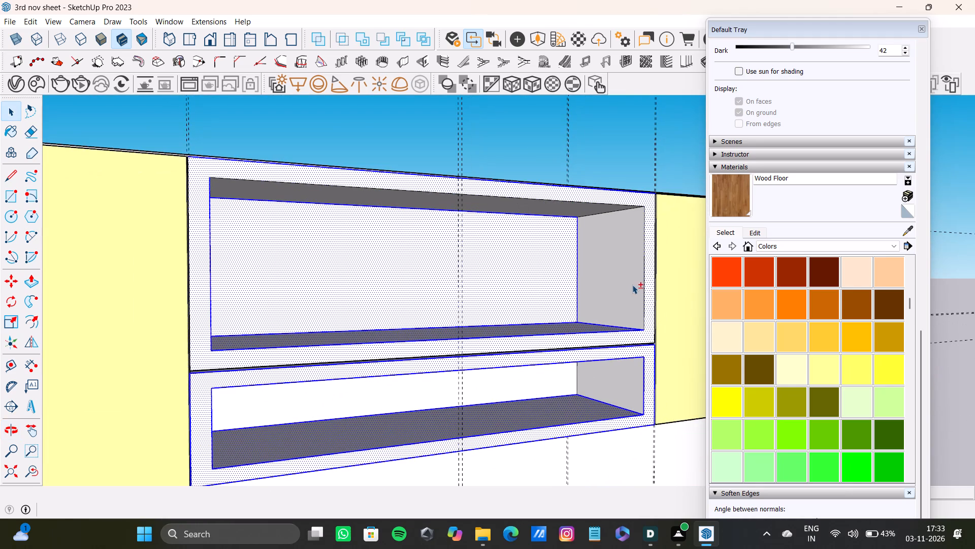
pyautogui.keyDown('shift'); pyautogui.doubleClick(632, 284); pyautogui.keyUp('shift')
pyautogui.keyDown('shift'); pyautogui.doubleClick(633, 387); pyautogui.keyUp('shift')
pyautogui.moveTo(604, 377); pyautogui.dragTo(576, 311, button='middle')
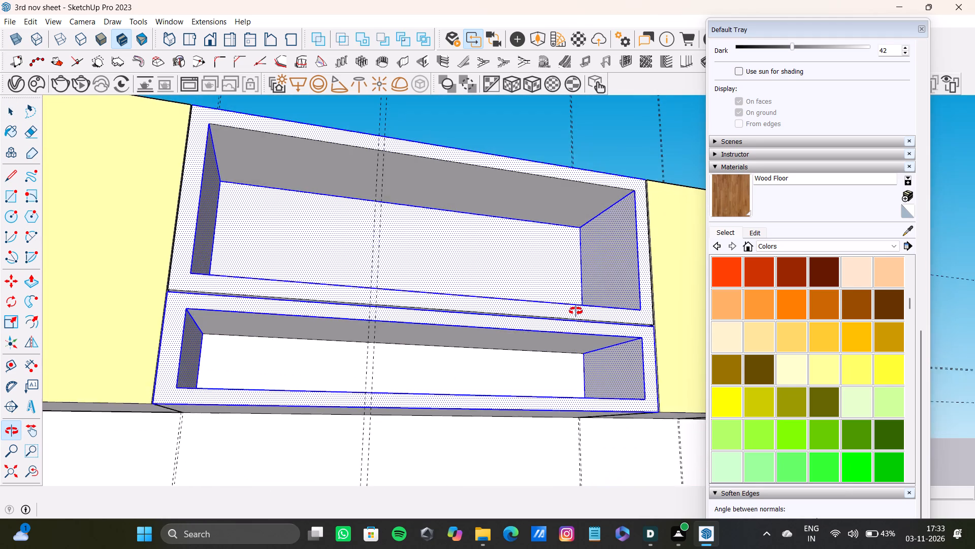
pyautogui.moveTo(576, 311); pyautogui.dragTo(571, 292, button='middle')
pyautogui.keyDown('shift'); pyautogui.doubleClick(511, 328); pyautogui.keyUp('shift')
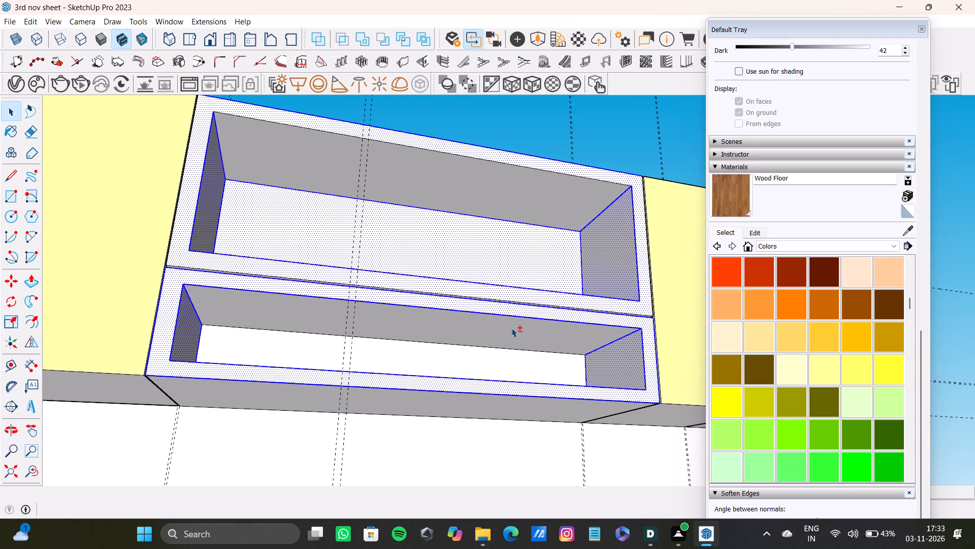
pyautogui.keyDown('shift'); pyautogui.doubleClick(517, 356); pyautogui.keyUp('shift')
pyautogui.moveTo(518, 347); pyautogui.dragTo(490, 311, button='middle')
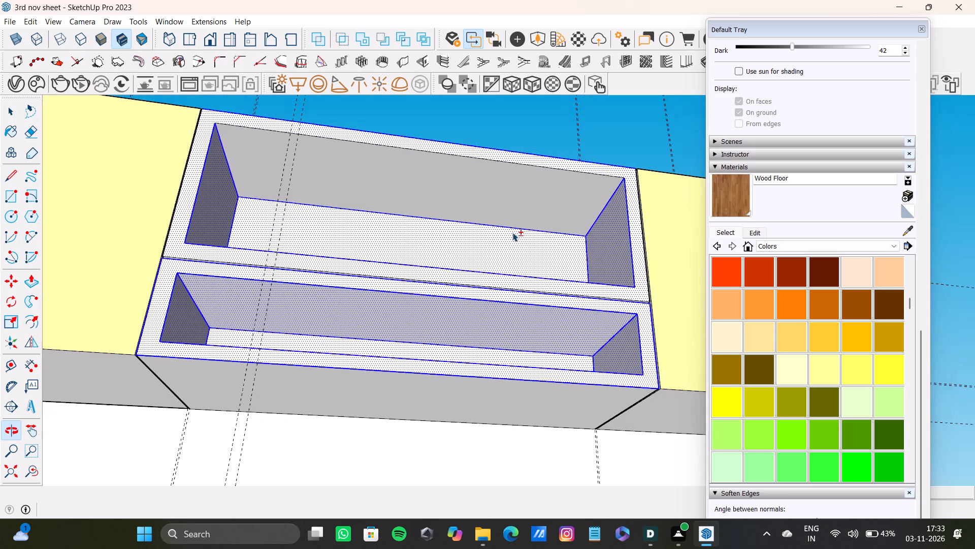
pyautogui.keyDown('shift'); pyautogui.doubleClick(519, 192); pyautogui.keyUp('shift')
pyautogui.keyDown('shift'); pyautogui.moveTo(469, 192); pyautogui.dragTo(377, 264, button='middle'); pyautogui.keyUp('shift')
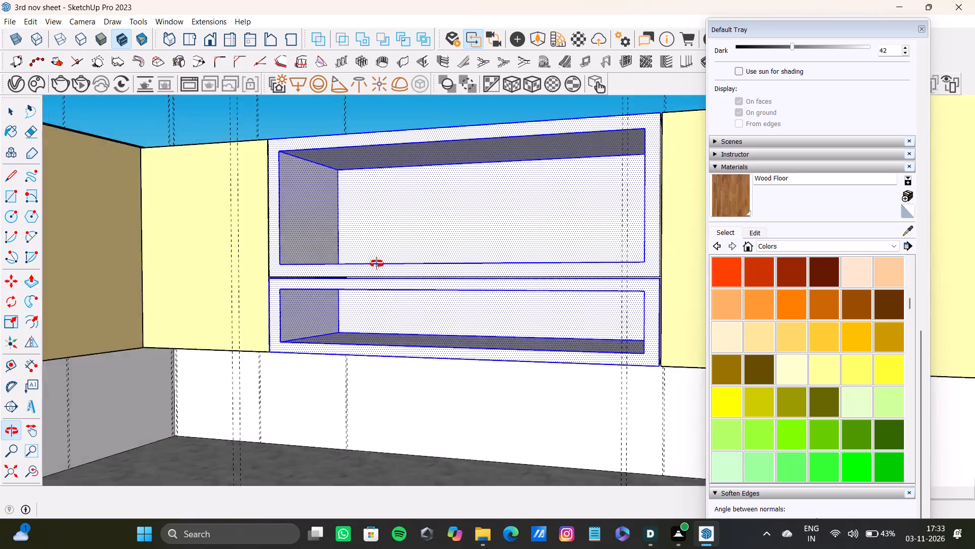
pyautogui.keyDown('shift'); pyautogui.moveTo(377, 264); pyautogui.dragTo(451, 370, button='middle'); pyautogui.keyUp('shift')
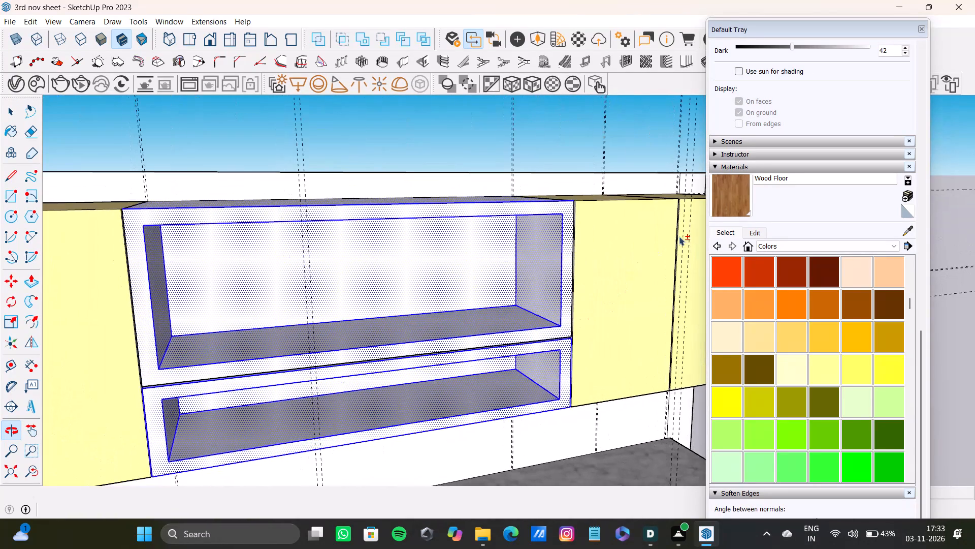
pyautogui.keyDown('shift'); pyautogui.click(720, 200); pyautogui.keyUp('shift')
pyautogui.keyDown('shift'); pyautogui.click(562, 245); pyautogui.keyUp('shift')
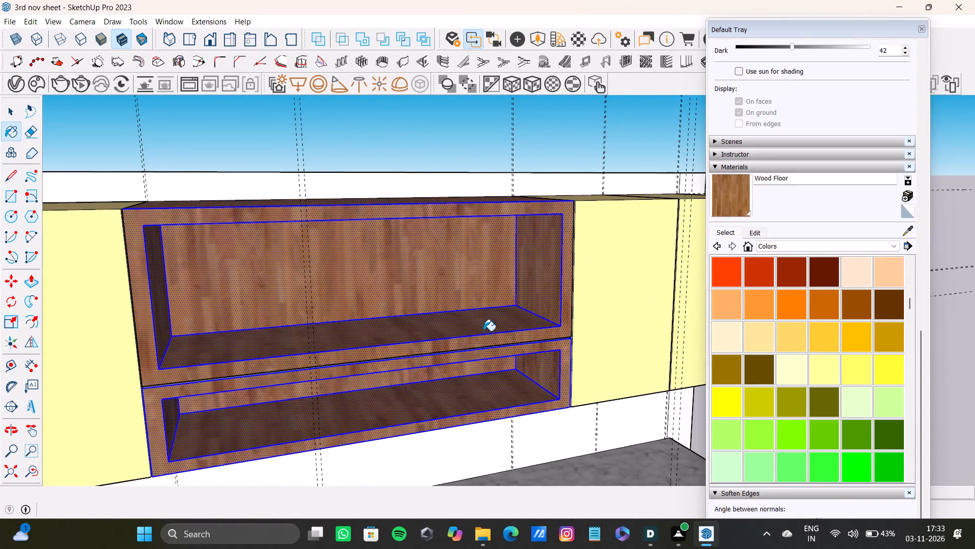
pyautogui.scroll(-4, 483, 331)
pyautogui.moveTo(473, 337); pyautogui.dragTo(310, 346, button='middle')
pyautogui.scroll(-10, 357, 326)
pyautogui.press('space')
pyautogui.click(376, 163)
# Paint the inner wall face behind the first run and the exposed wall strip at the second run's end with Color M01.
pyautogui.scroll(2, 400, 335)
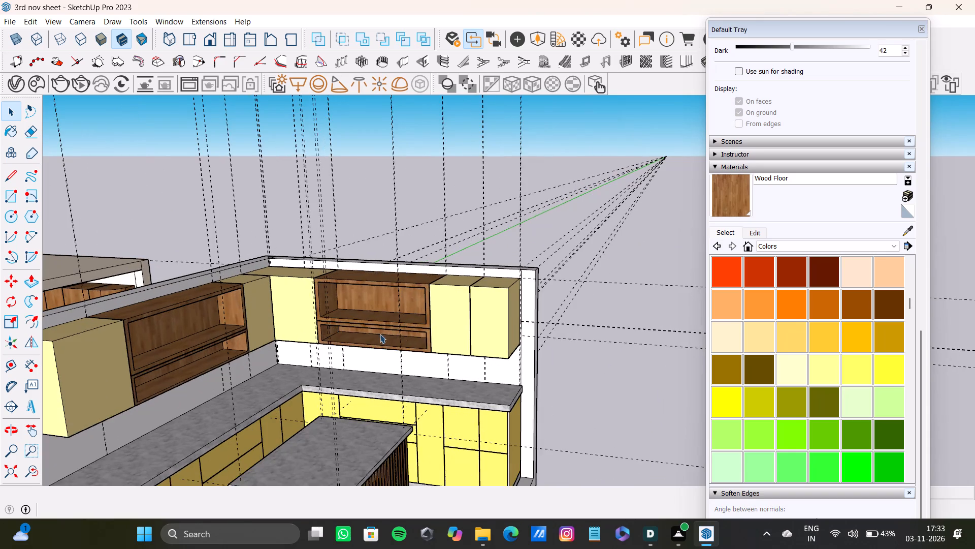
pyautogui.moveTo(359, 331); pyautogui.dragTo(415, 332, button='middle')
pyautogui.press('space')
pyautogui.click(307, 405)
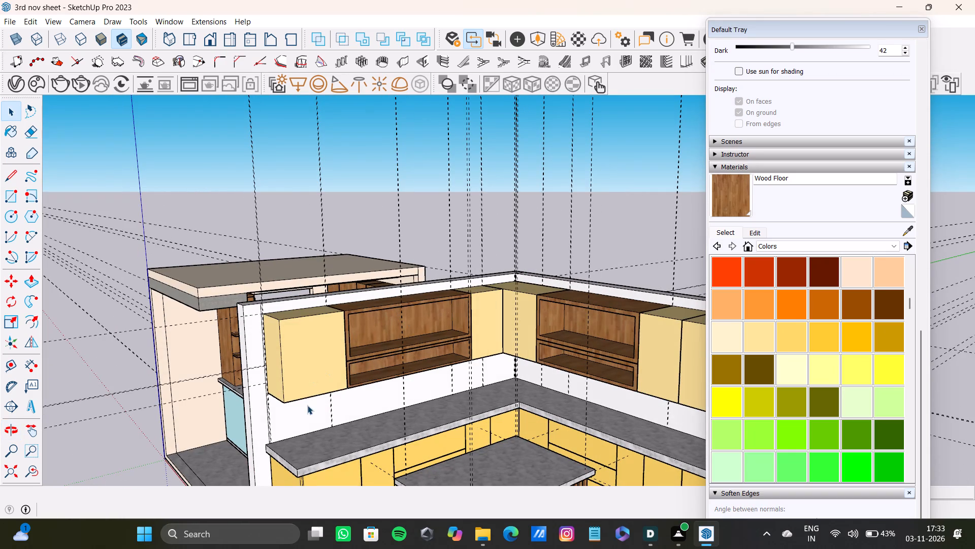
pyautogui.keyDown('shift'); pyautogui.click(262, 405); pyautogui.keyUp('shift')
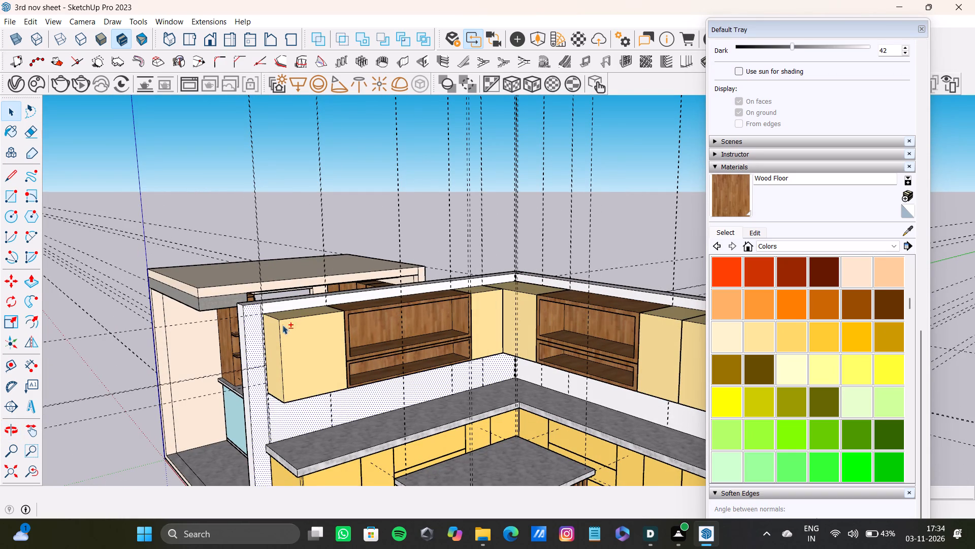
pyautogui.keyDown('shift'); pyautogui.scroll(4, 282, 320); pyautogui.keyUp('shift')
pyautogui.keyDown('shift'); pyautogui.click(285, 302); pyautogui.keyUp('shift')
pyautogui.keyDown('shift'); pyautogui.scroll(-4, 326, 311); pyautogui.keyUp('shift')
pyautogui.keyDown('shift'); pyautogui.moveTo(370, 352); pyautogui.dragTo(283, 249, button='middle'); pyautogui.keyUp('shift')
pyautogui.keyDown('shift'); pyautogui.scroll(-4, 326, 319); pyautogui.keyUp('shift')
pyautogui.keyDown('shift'); pyautogui.moveTo(347, 389); pyautogui.dragTo(356, 335, button='middle'); pyautogui.keyUp('shift')
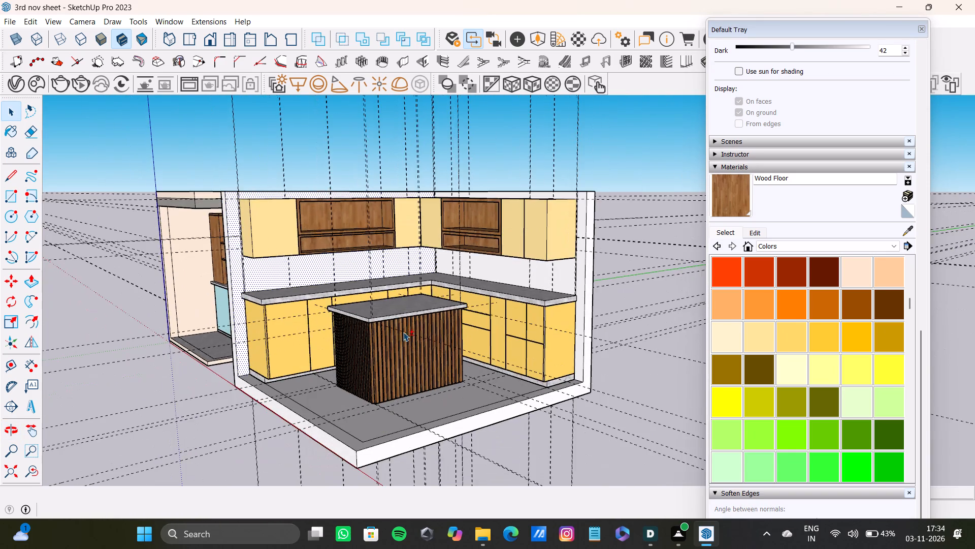
pyautogui.keyDown('shift'); pyautogui.scroll(4, 552, 310); pyautogui.keyUp('shift')
pyautogui.keyDown('shift'); pyautogui.click(589, 350); pyautogui.keyUp('shift')
pyautogui.keyDown('shift'); pyautogui.scroll(-3, 580, 374); pyautogui.keyUp('shift')
pyautogui.keyDown('shift'); pyautogui.moveTo(560, 378); pyautogui.dragTo(570, 327, button='middle'); pyautogui.keyUp('shift')
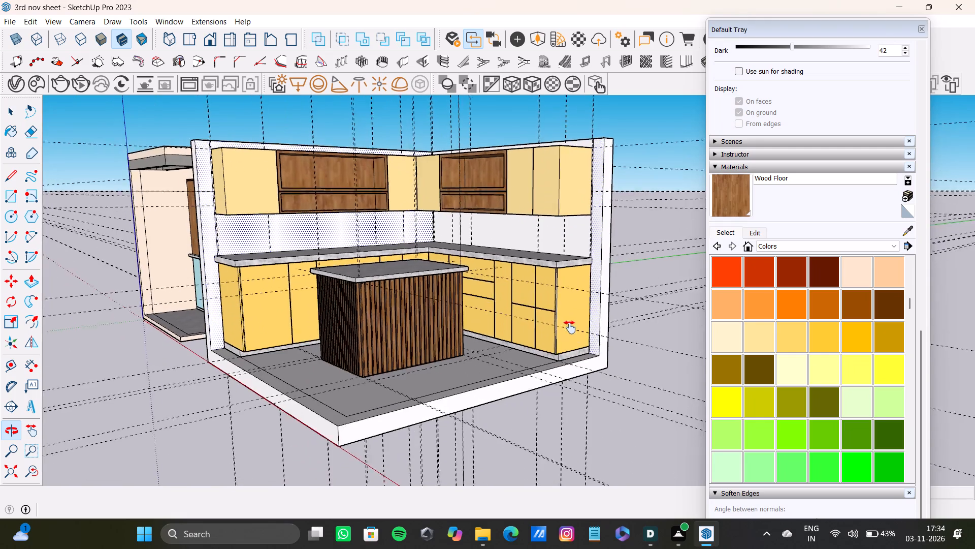
pyautogui.keyDown('shift'); pyautogui.moveTo(570, 327); pyautogui.dragTo(580, 338, button='middle'); pyautogui.keyUp('shift')
pyautogui.keyDown('shift'); pyautogui.scroll(-3, 817, 359); pyautogui.keyUp('shift')
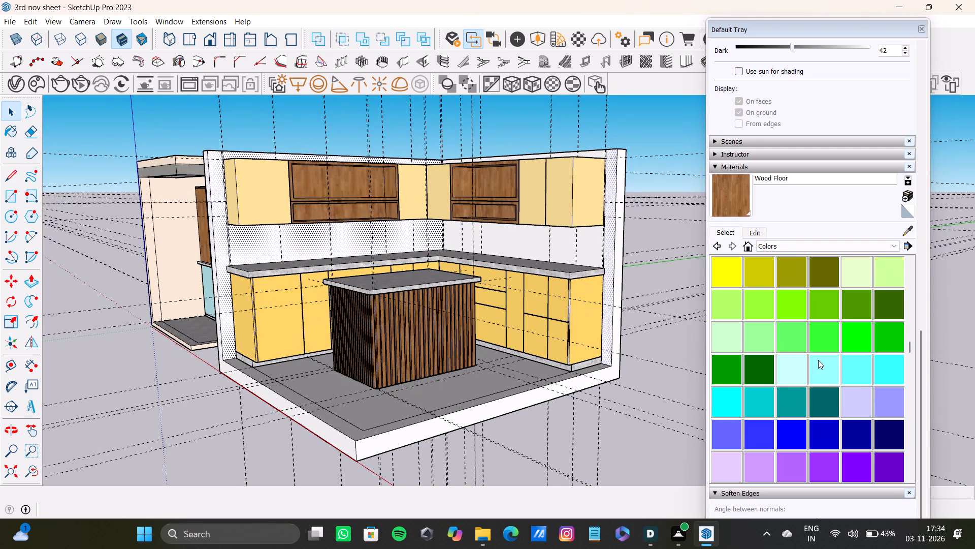
pyautogui.keyDown('shift'); pyautogui.scroll(-8, 818, 360); pyautogui.keyUp('shift')
pyautogui.keyDown('shift'); pyautogui.click(759, 367); pyautogui.keyUp('shift')
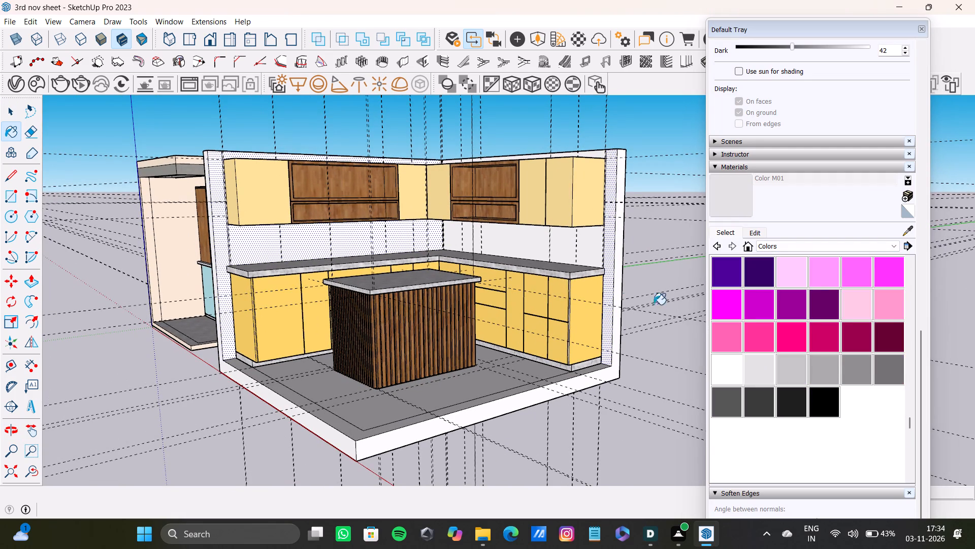
pyautogui.keyDown('shift'); pyautogui.scroll(3, 610, 287); pyautogui.keyUp('shift')
pyautogui.keyDown('shift'); pyautogui.click(610, 277); pyautogui.keyUp('shift')
pyautogui.moveTo(586, 248); pyautogui.dragTo(613, 247, button='middle')
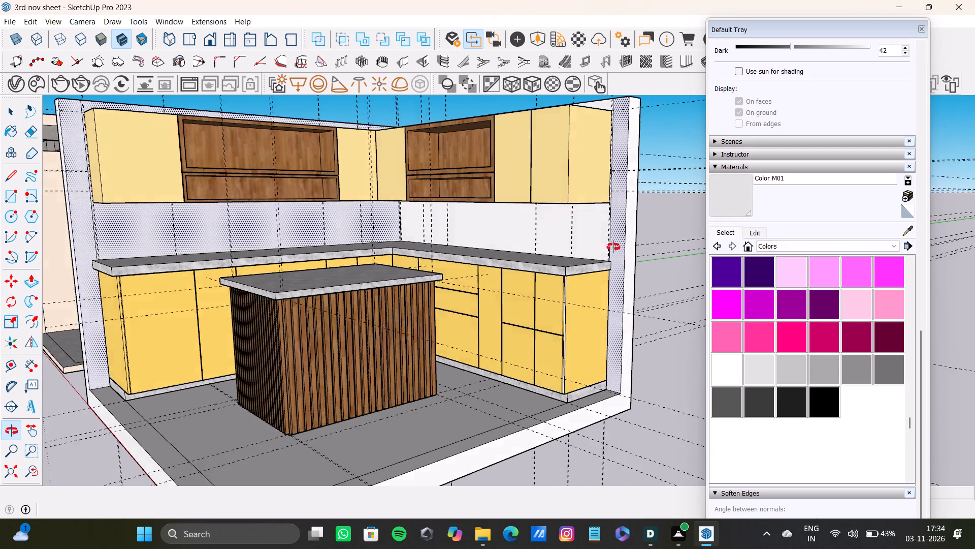
pyautogui.moveTo(613, 247); pyautogui.dragTo(631, 258, button='middle')
# Paint the wall face between the countertop and wall cabinets of the second run with Color M01.
pyautogui.press('space')
pyautogui.scroll(-4, 393, 258)
pyautogui.moveTo(399, 268); pyautogui.dragTo(438, 356, button='middle')
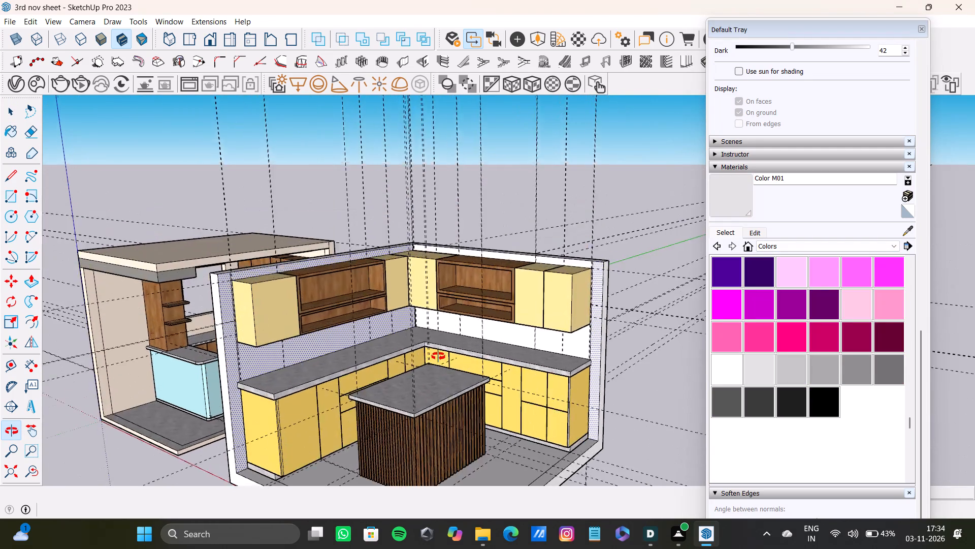
pyautogui.moveTo(438, 356); pyautogui.dragTo(539, 317, button='middle')
pyautogui.keyDown('shift'); pyautogui.scroll(8, 411, 340); pyautogui.keyUp('shift')
pyautogui.moveTo(374, 336); pyautogui.dragTo(369, 314, button='middle')
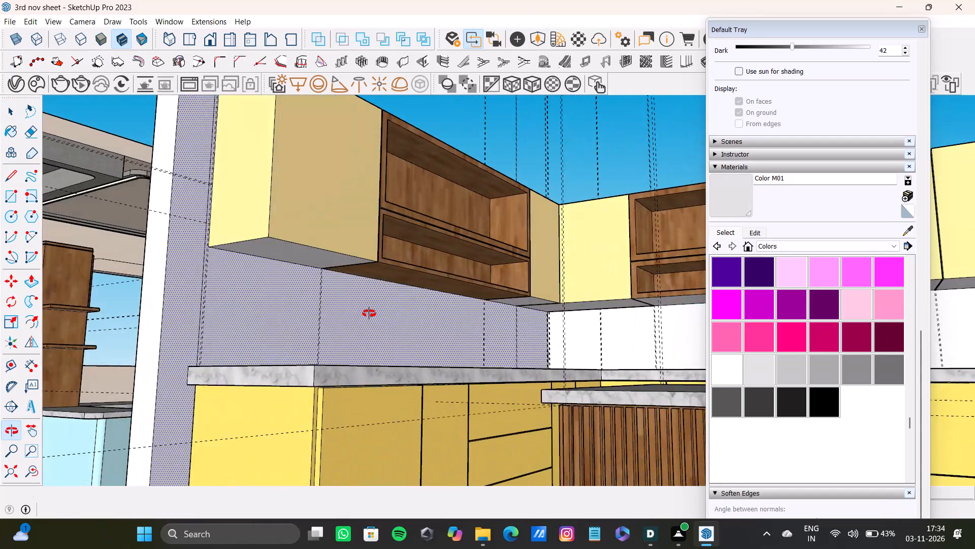
pyautogui.moveTo(369, 314); pyautogui.dragTo(363, 322, button='middle')
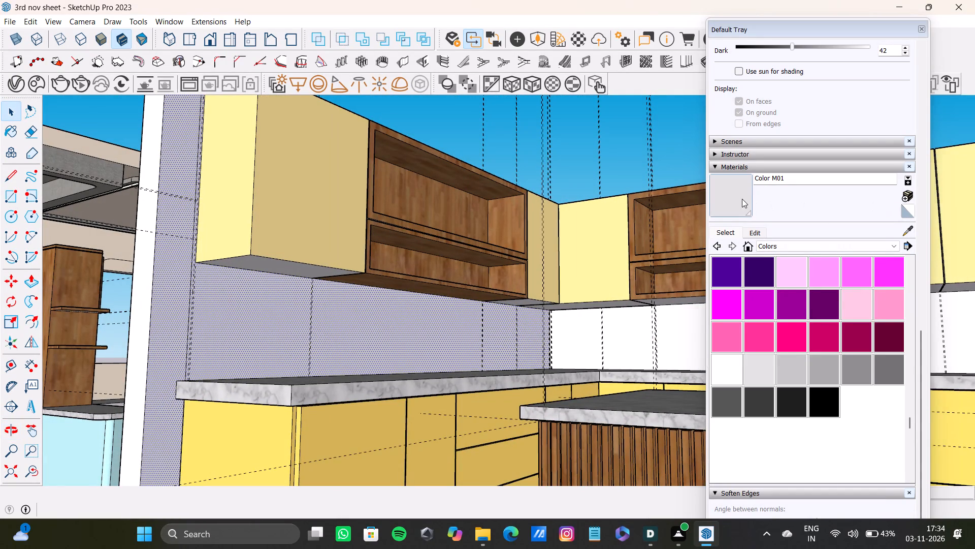
pyautogui.click(742, 199)
pyautogui.click(638, 331)
# Select the kitchen floor face around the island and open the Tile material collection for its finish.
pyautogui.scroll(-8, 620, 345)
pyautogui.keyDown('shift'); pyautogui.moveTo(586, 334); pyautogui.dragTo(489, 361, button='middle'); pyautogui.keyUp('shift')
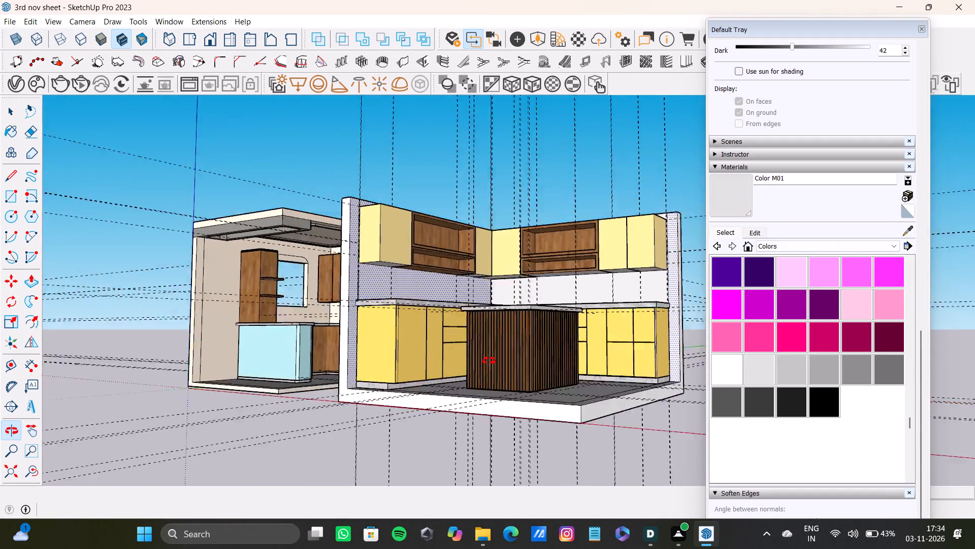
pyautogui.keyDown('shift'); pyautogui.moveTo(489, 361); pyautogui.dragTo(484, 376, button='middle'); pyautogui.keyUp('shift')
pyautogui.keyDown('shift'); pyautogui.moveTo(474, 388); pyautogui.dragTo(464, 327, button='middle'); pyautogui.keyUp('shift')
pyautogui.scroll(4, 477, 394)
pyautogui.press('space')
pyautogui.click(519, 418)
pyautogui.scroll(-4, 503, 414)
pyautogui.moveTo(492, 412); pyautogui.dragTo(484, 429, button='middle')
pyautogui.keyDown('shift'); pyautogui.moveTo(444, 360); pyautogui.dragTo(429, 420, button='middle'); pyautogui.keyUp('shift')
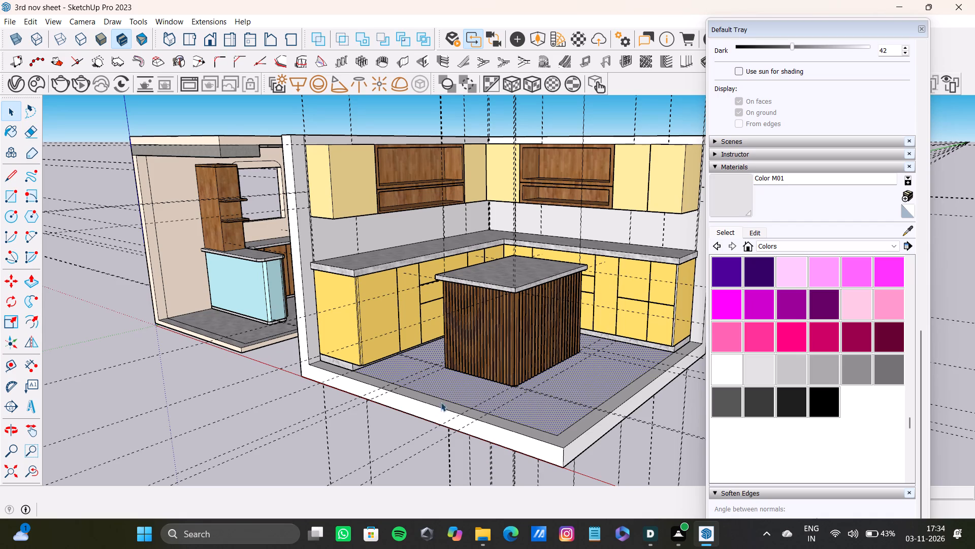
pyautogui.moveTo(445, 393); pyautogui.dragTo(431, 377, button='middle')
pyautogui.scroll(-1, 456, 374)
pyautogui.moveTo(456, 374); pyautogui.dragTo(458, 420, button='middle')
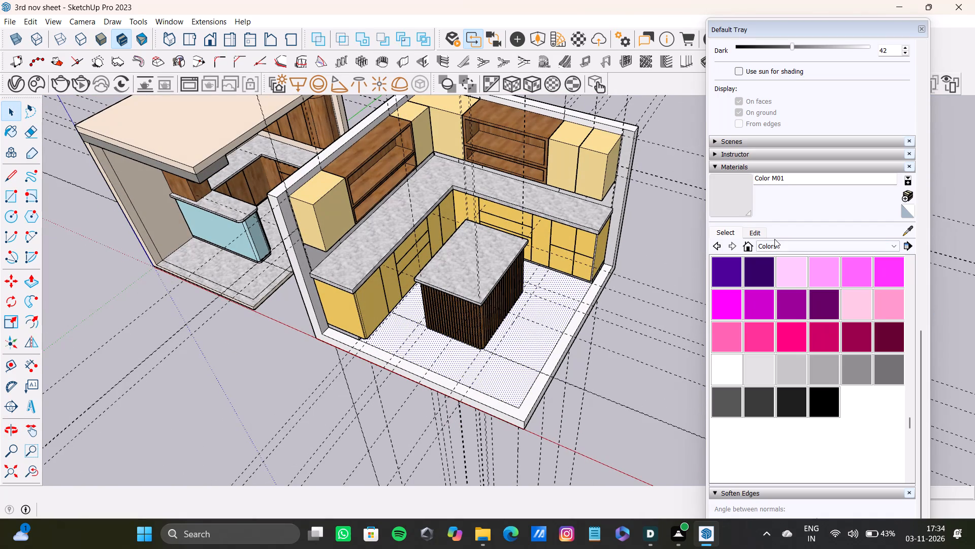
pyautogui.click(778, 247)
pyautogui.scroll(-4, 781, 309)
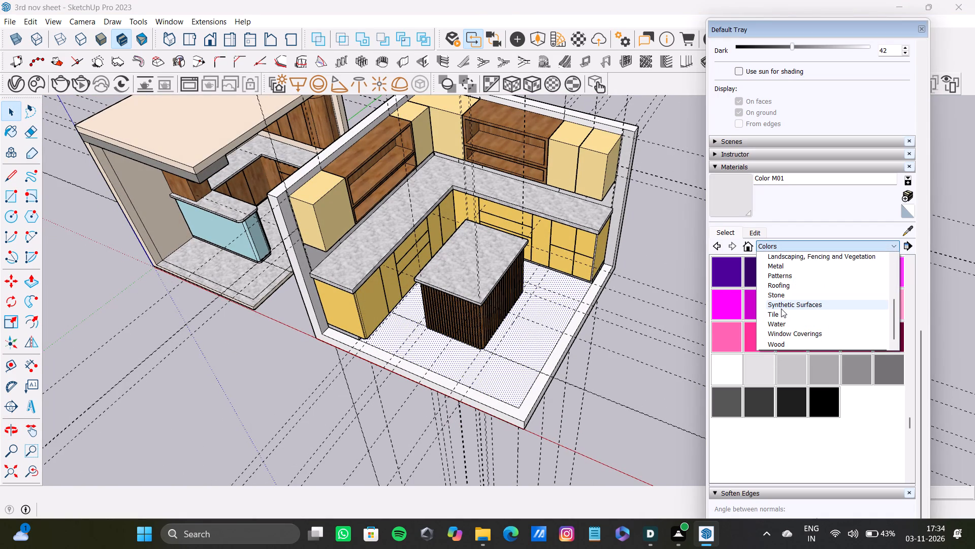
pyautogui.click(781, 315)
pyautogui.scroll(-9, 781, 315)
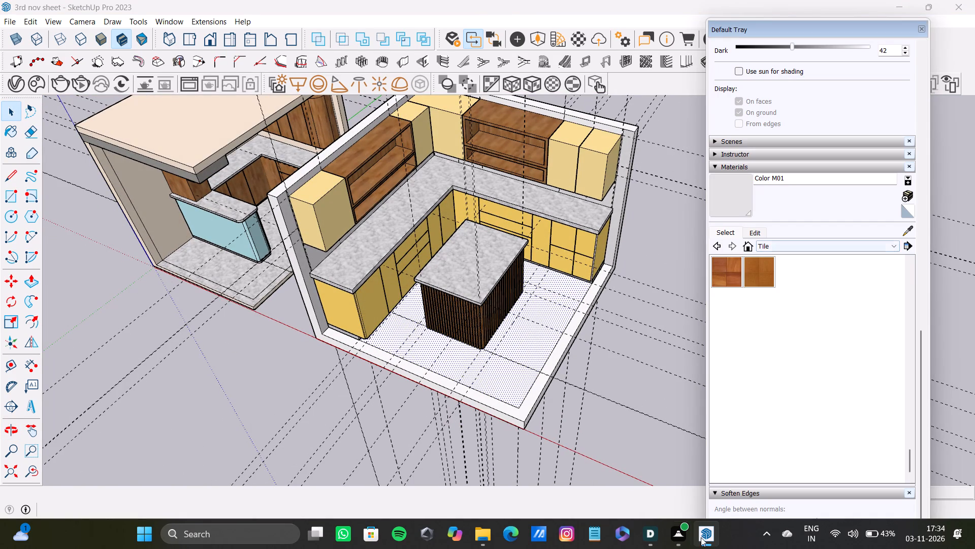
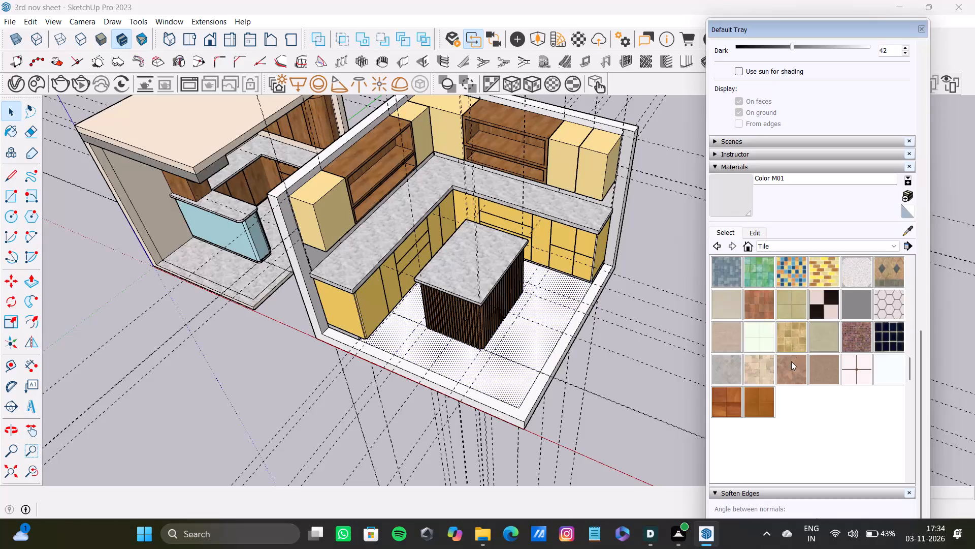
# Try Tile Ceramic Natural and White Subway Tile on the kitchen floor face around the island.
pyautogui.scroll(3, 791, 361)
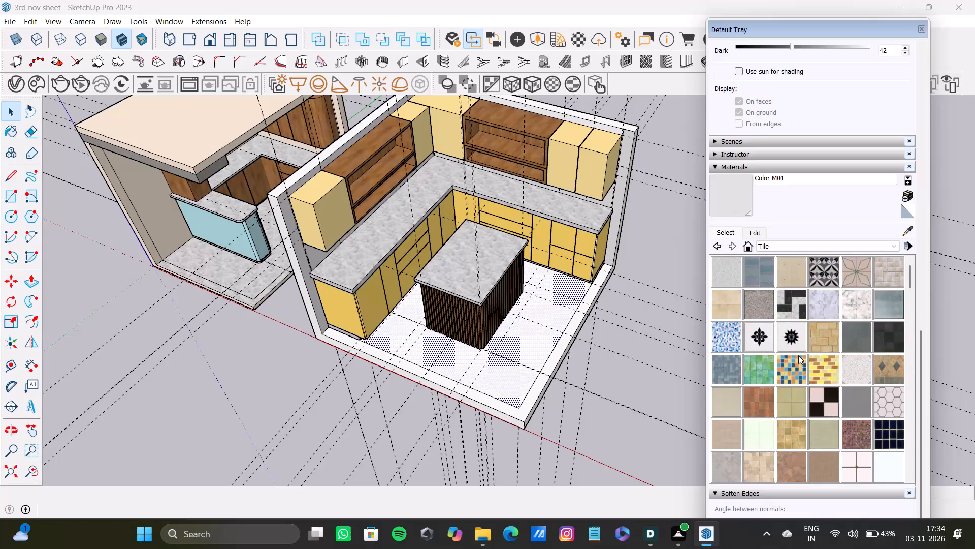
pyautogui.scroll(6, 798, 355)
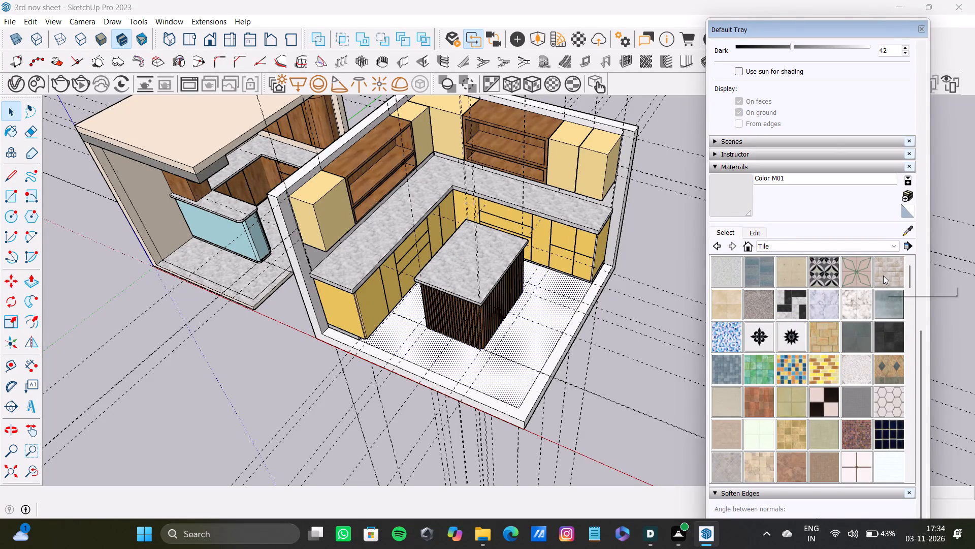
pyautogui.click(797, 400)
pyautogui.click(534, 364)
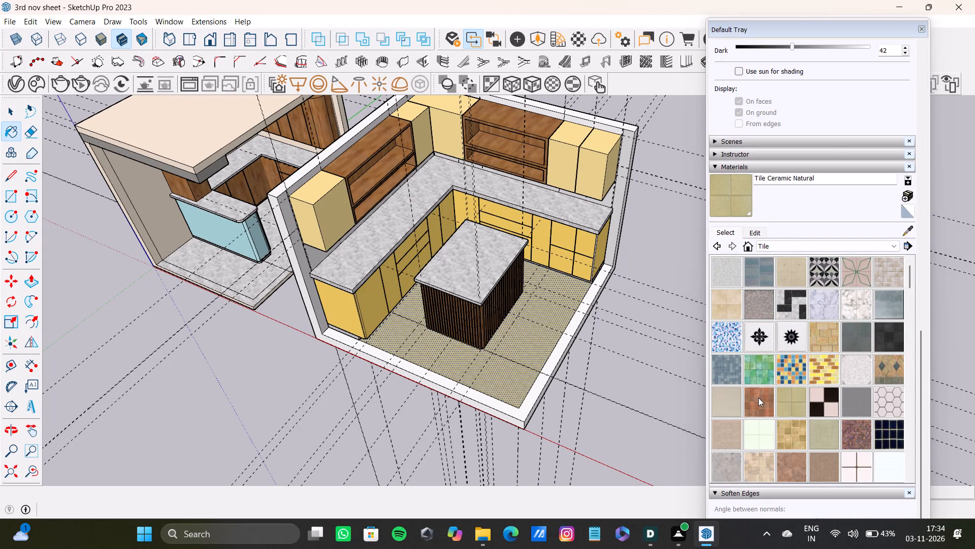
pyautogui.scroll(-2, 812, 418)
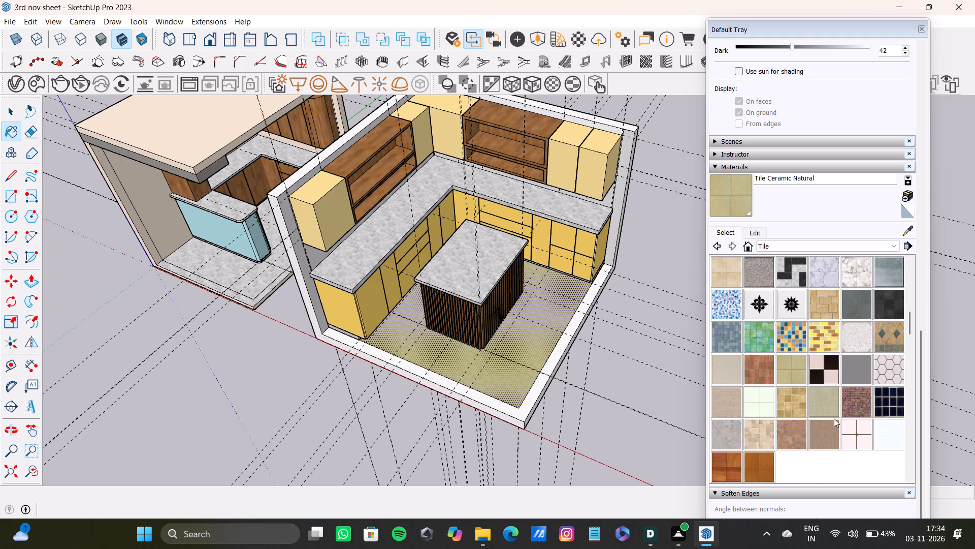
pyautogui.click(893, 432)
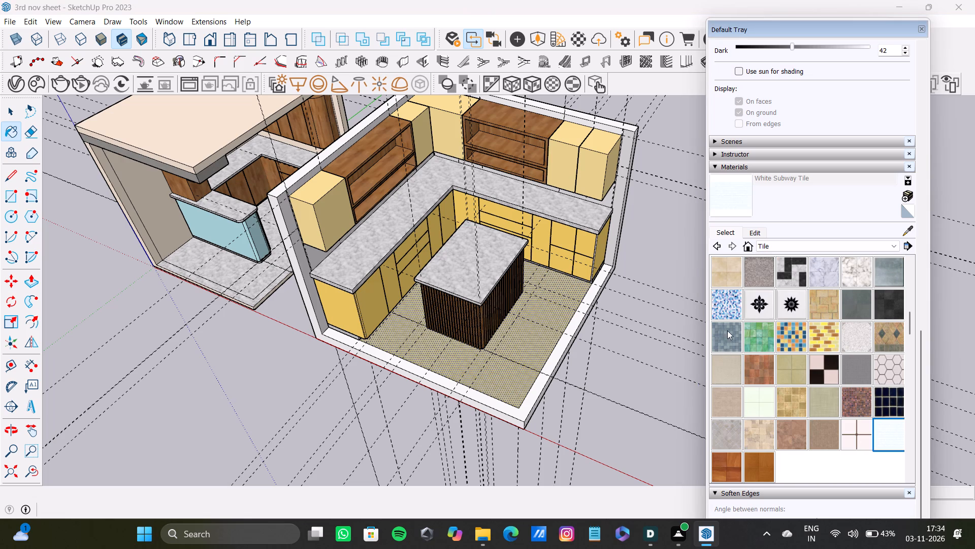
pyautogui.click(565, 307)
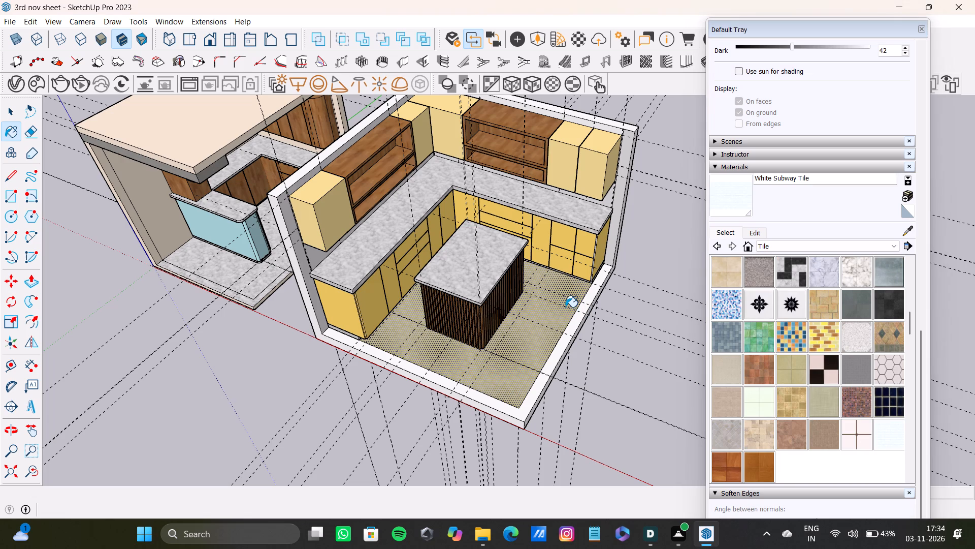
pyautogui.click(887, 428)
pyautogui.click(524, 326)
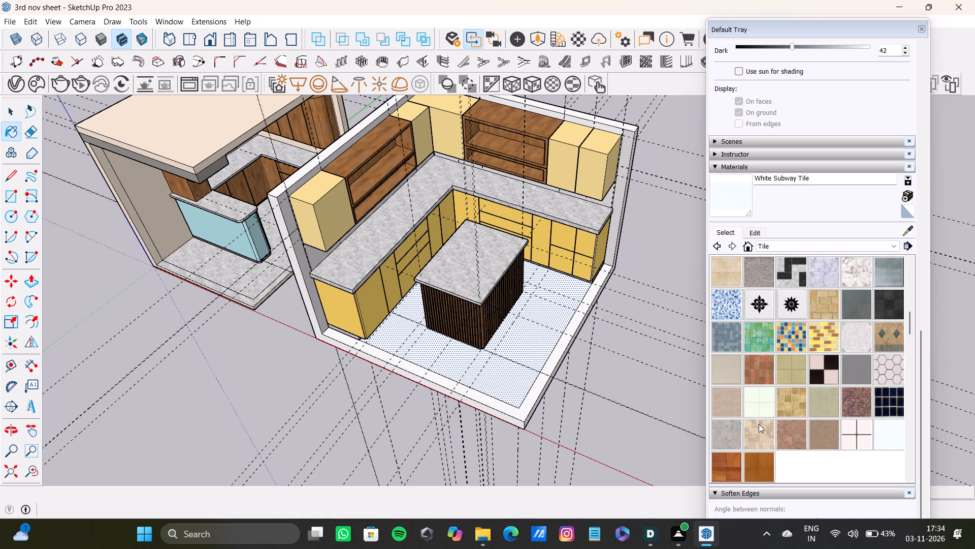
# Paint the kitchen floor face, its raised rim and the outer slab and wall end faces with Terrazzo Tile Accent.
pyautogui.click(848, 338)
pyautogui.click(528, 338)
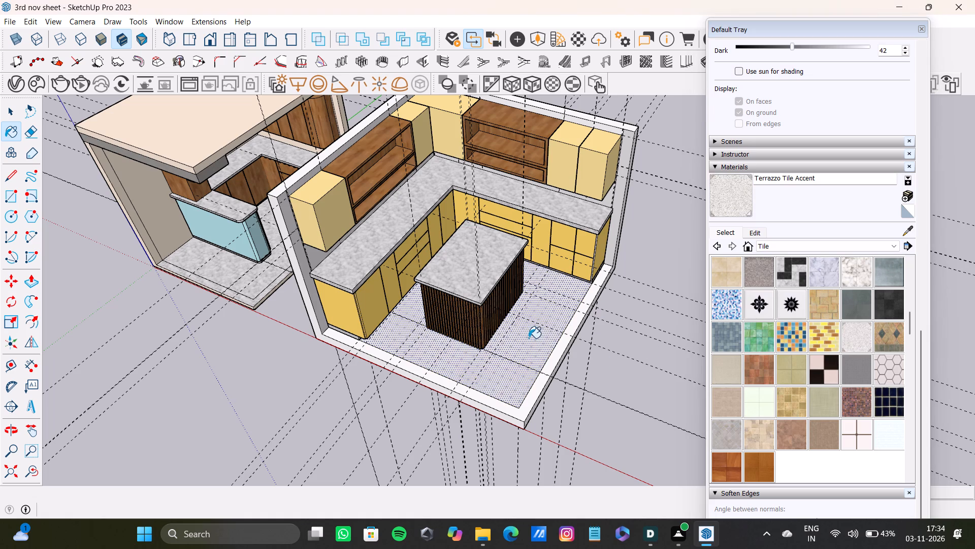
pyautogui.click(517, 415)
pyautogui.click(519, 425)
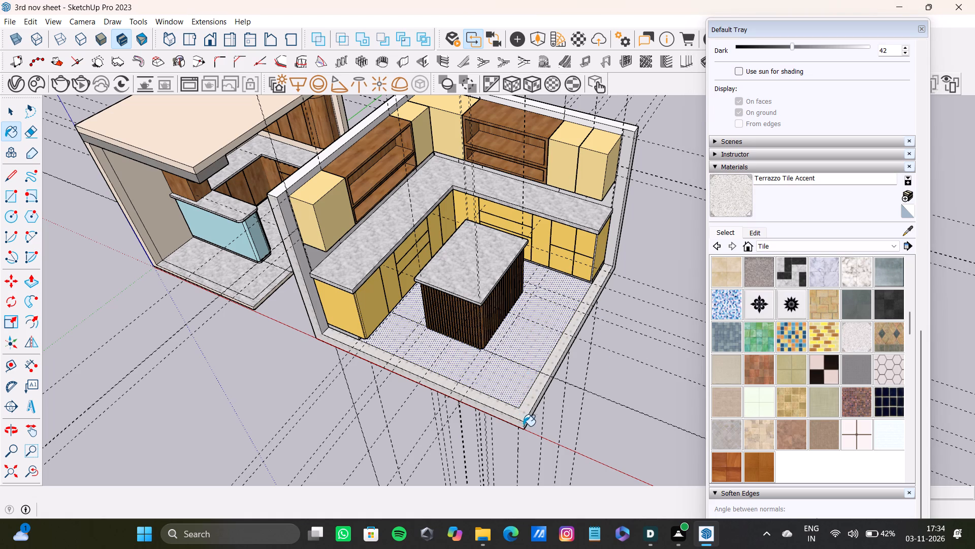
pyautogui.click(526, 423)
# Draw a short vertical edge separating the floor slab's outer face from the wall end beside the first cabinet run.
pyautogui.moveTo(521, 379); pyautogui.dragTo(482, 347, button='middle')
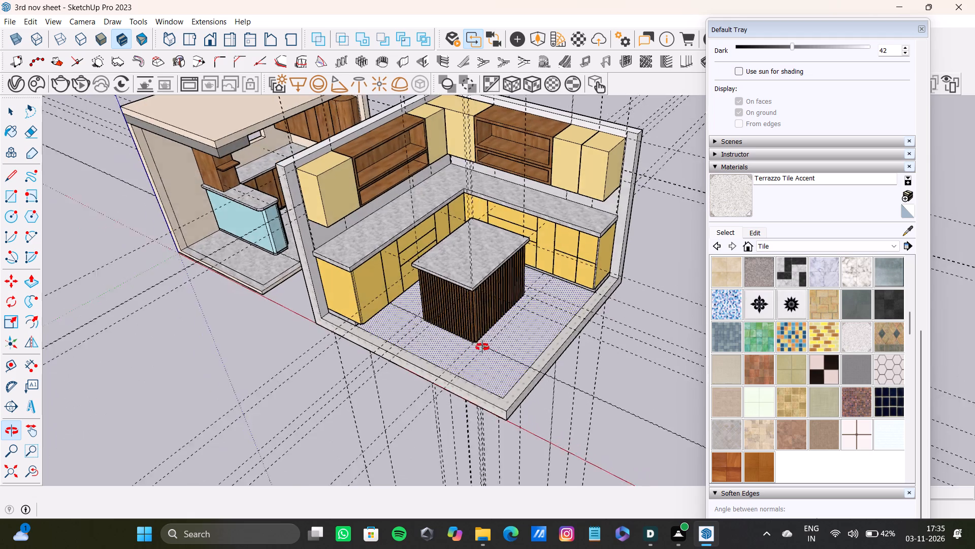
pyautogui.moveTo(482, 347); pyautogui.dragTo(504, 347, button='middle')
pyautogui.press('l')
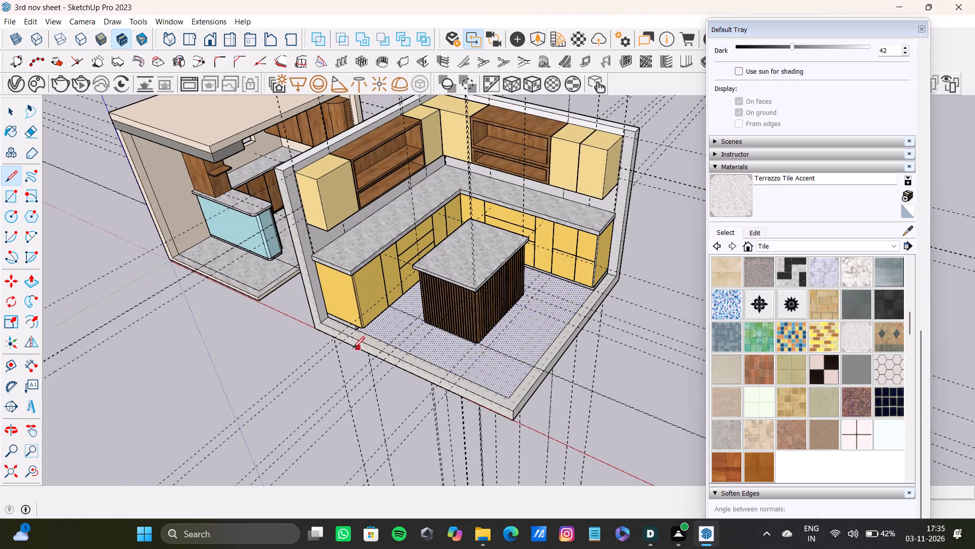
pyautogui.scroll(10, 352, 348)
pyautogui.click(299, 303)
pyautogui.click(300, 325)
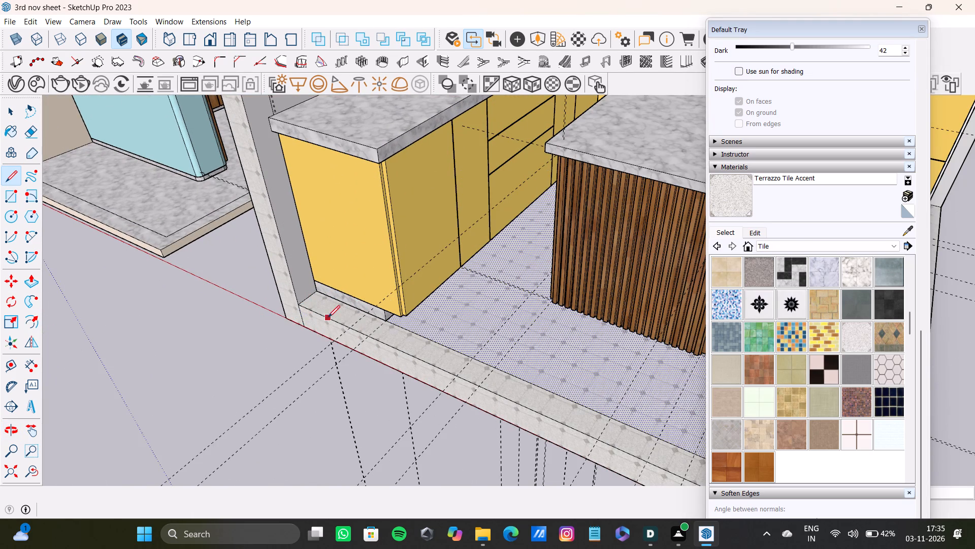
# Draw a short vertical edge separating the floor slab's outer face from the wall end beside the second cabinet run.
pyautogui.scroll(-13, 328, 317)
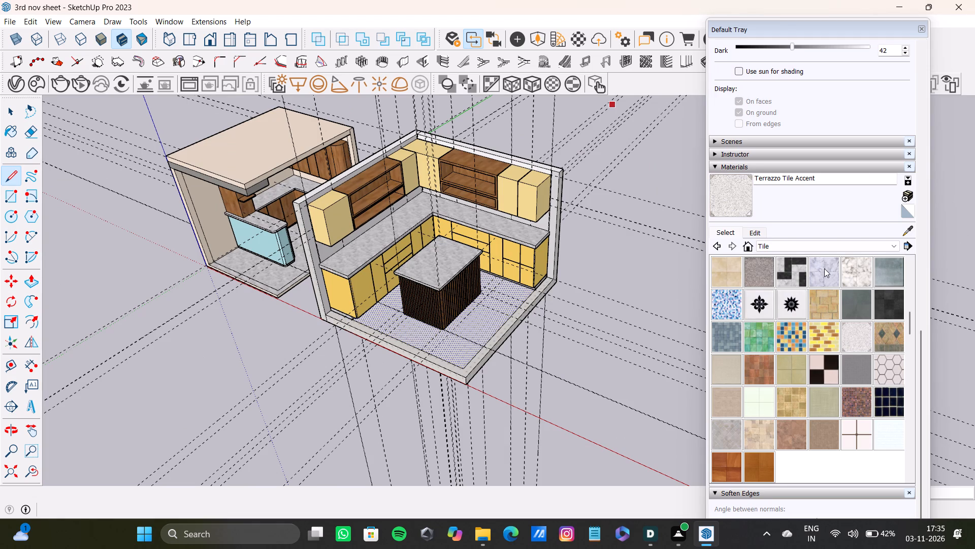
pyautogui.scroll(10, 510, 292)
pyautogui.moveTo(576, 289); pyautogui.dragTo(498, 286, button='middle')
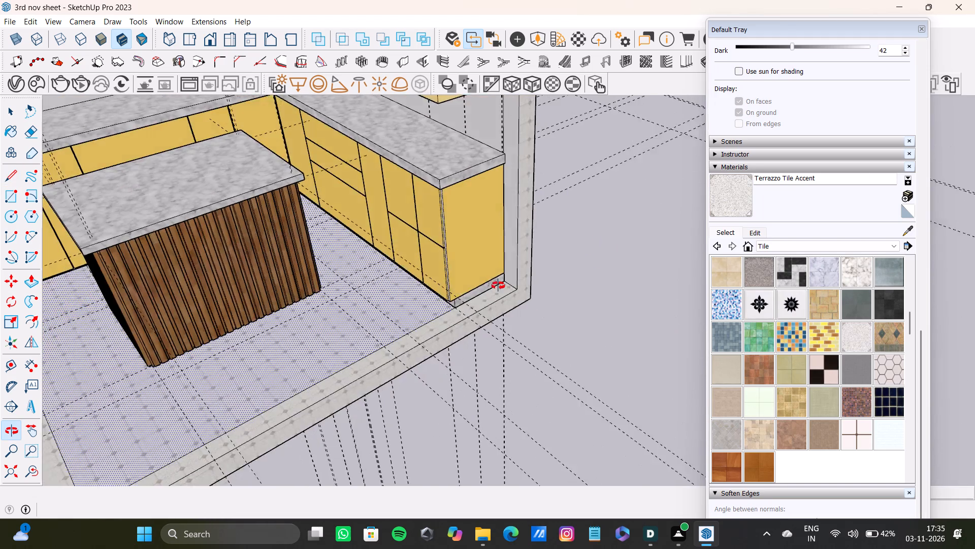
pyautogui.moveTo(498, 286); pyautogui.dragTo(496, 286, button='middle')
pyautogui.scroll(8, 519, 282)
pyautogui.moveTo(533, 297); pyautogui.dragTo(472, 304, button='middle')
pyautogui.scroll(3, 474, 302)
pyautogui.click(491, 293)
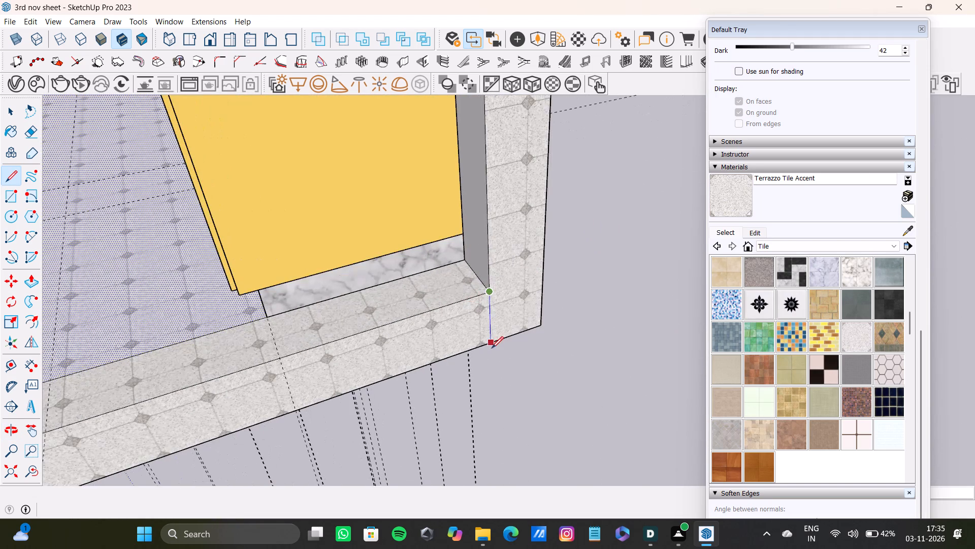
pyautogui.click(496, 345)
pyautogui.press('space')
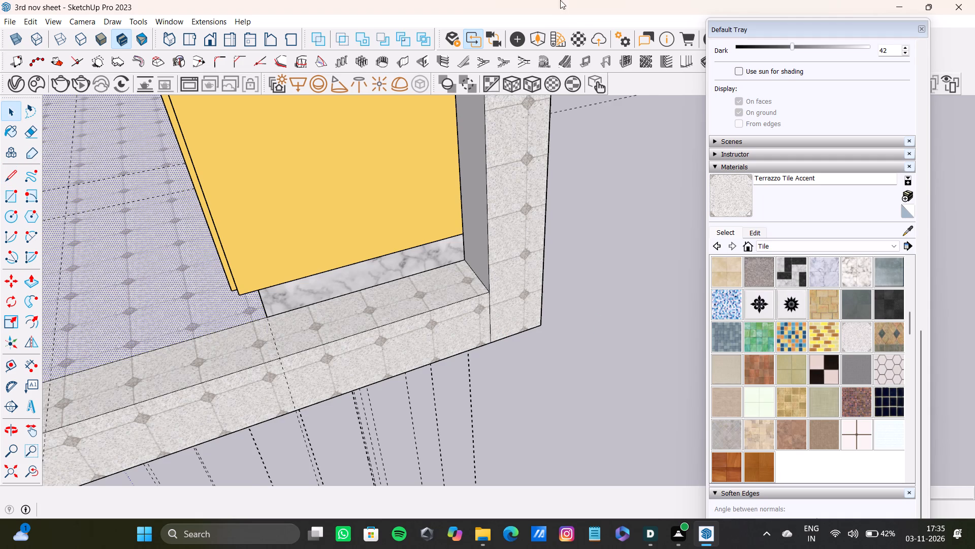
# Examine the second run's wall cabinets, their undersides and the wall below them for unpainted faces.
pyautogui.scroll(-20, 476, 223)
pyautogui.scroll(-4, 476, 223)
pyautogui.moveTo(348, 264); pyautogui.dragTo(465, 255, button='middle')
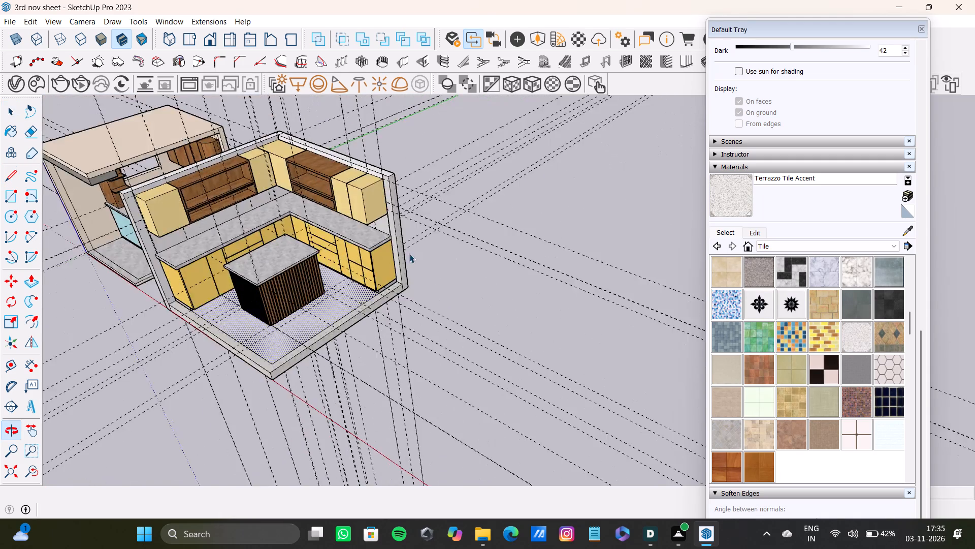
pyautogui.scroll(-7, 408, 254)
pyautogui.moveTo(385, 271); pyautogui.dragTo(457, 249, button='middle')
pyautogui.scroll(15, 348, 220)
pyautogui.scroll(3, 448, 244)
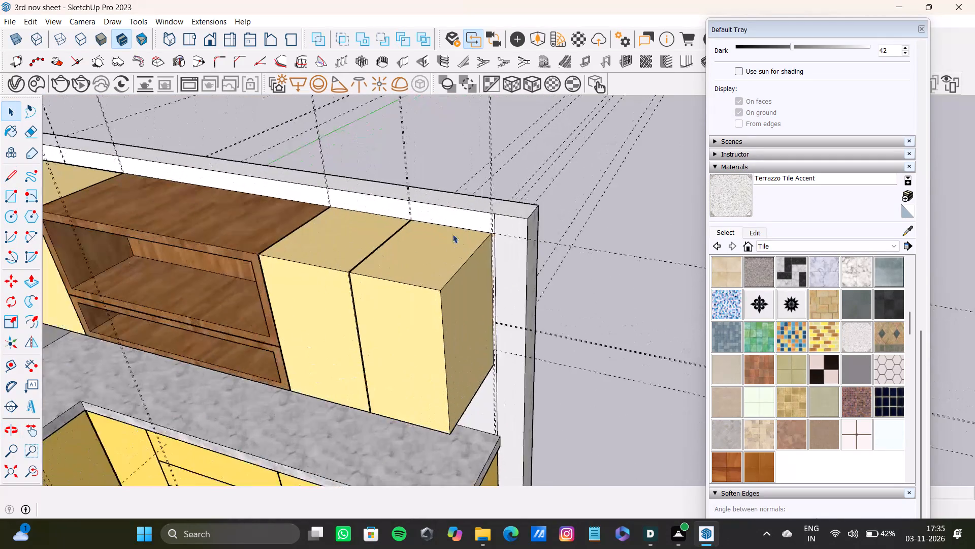
pyautogui.scroll(5, 452, 234)
pyautogui.moveTo(452, 238); pyautogui.dragTo(470, 149, button='middle')
pyautogui.scroll(-8, 430, 248)
pyautogui.moveTo(414, 307); pyautogui.dragTo(442, 250, button='middle')
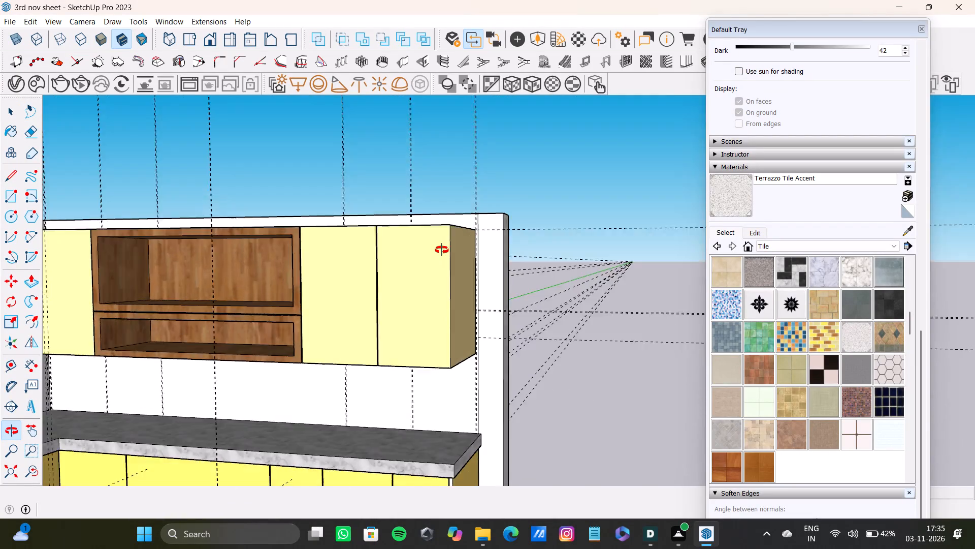
pyautogui.moveTo(442, 250); pyautogui.dragTo(394, 204, button='middle')
pyautogui.scroll(2, 404, 406)
pyautogui.click(437, 371)
pyautogui.scroll(-3, 440, 358)
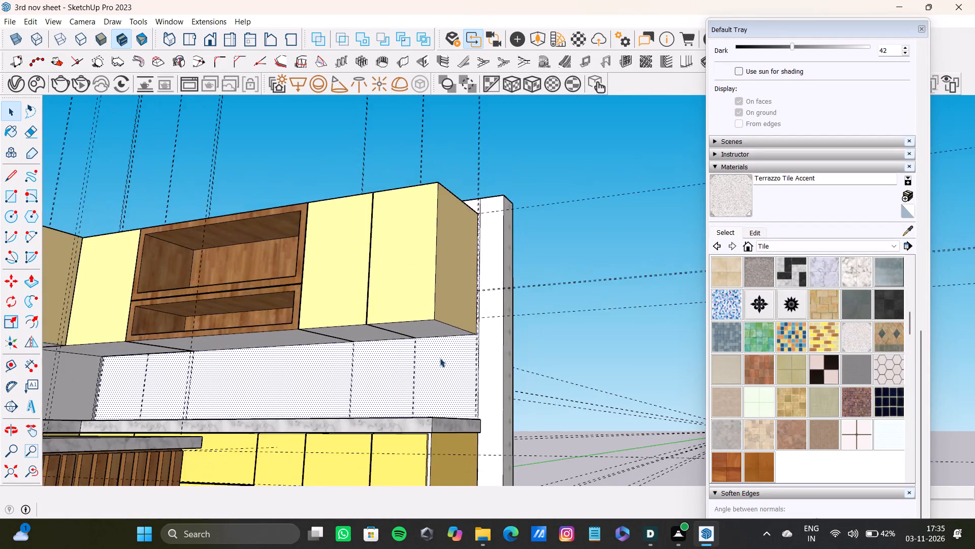
pyautogui.moveTo(440, 358); pyautogui.dragTo(410, 381, button='middle')
pyautogui.scroll(-4, 184, 376)
pyautogui.moveTo(342, 360); pyautogui.dragTo(301, 461, button='middle')
pyautogui.scroll(2, 326, 318)
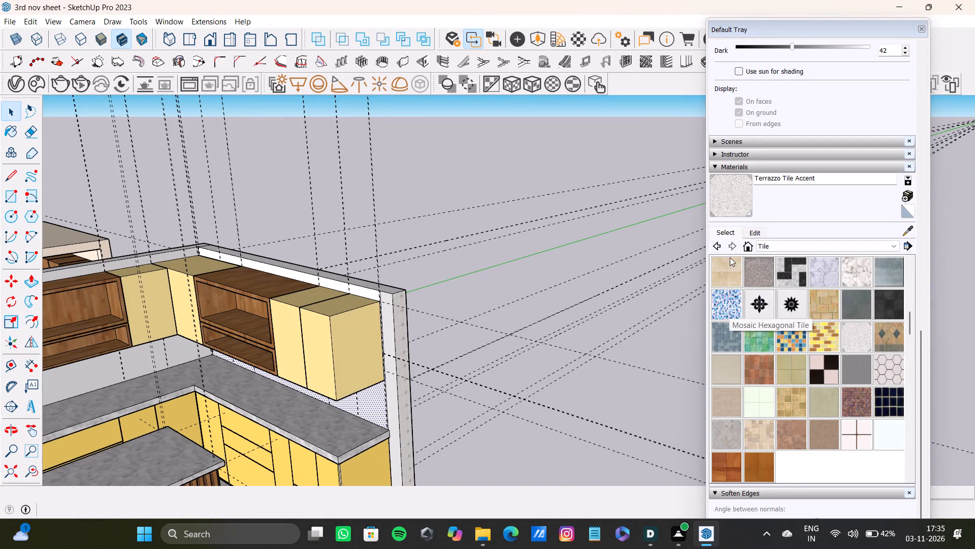
pyautogui.scroll(-3, 335, 351)
pyautogui.moveTo(332, 353); pyautogui.dragTo(330, 262, button='middle')
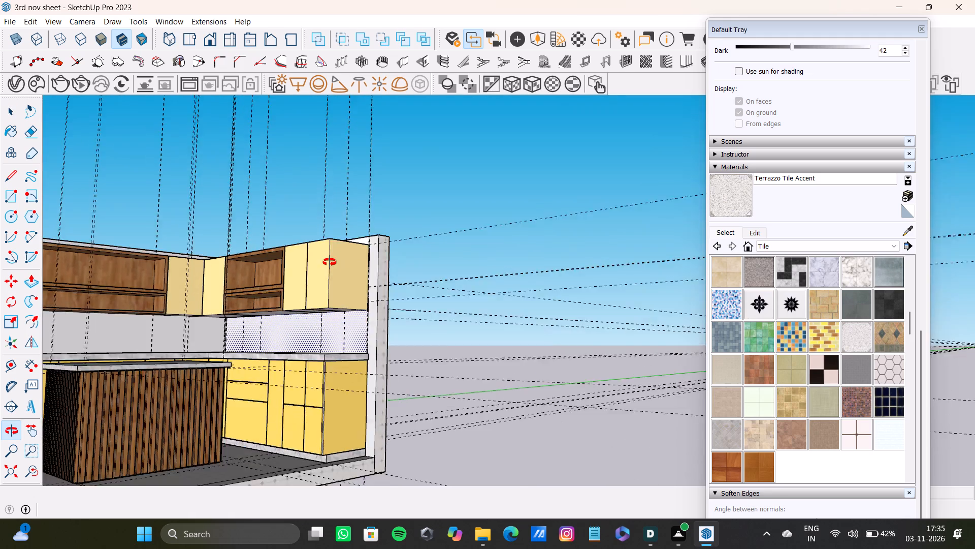
pyautogui.moveTo(330, 262); pyautogui.dragTo(332, 275, button='middle')
# Paint the undersides of the second run's two end wall cabinets with Color D02, sampled from the adjoining cabinet side.
pyautogui.click(913, 230)
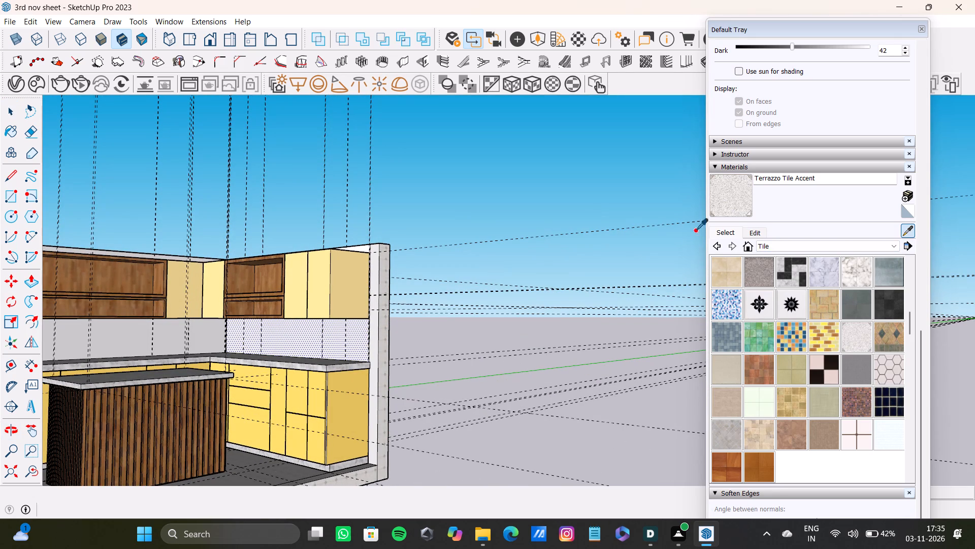
pyautogui.scroll(-8, 312, 358)
pyautogui.moveTo(312, 364); pyautogui.dragTo(307, 381, button='middle')
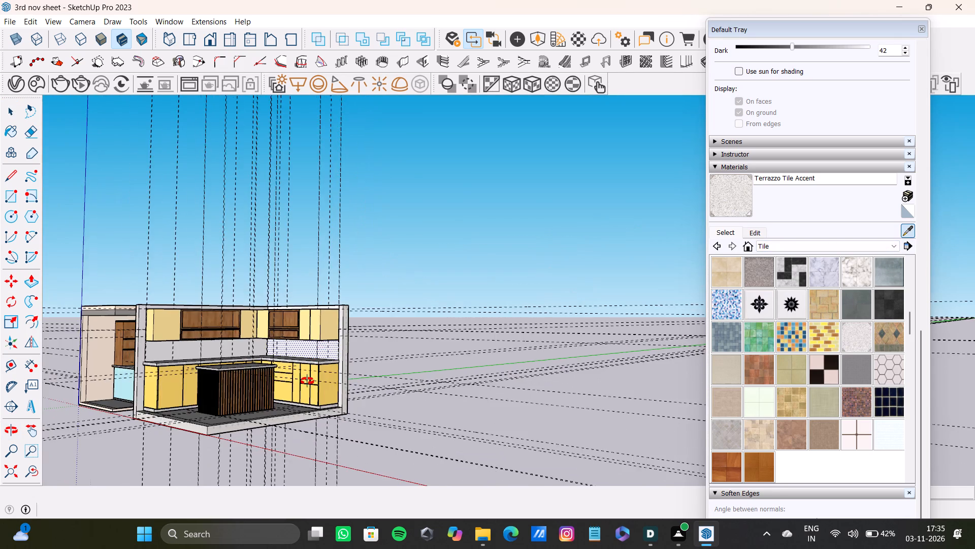
pyautogui.moveTo(307, 381); pyautogui.dragTo(304, 451, button='middle')
pyautogui.scroll(4, 288, 402)
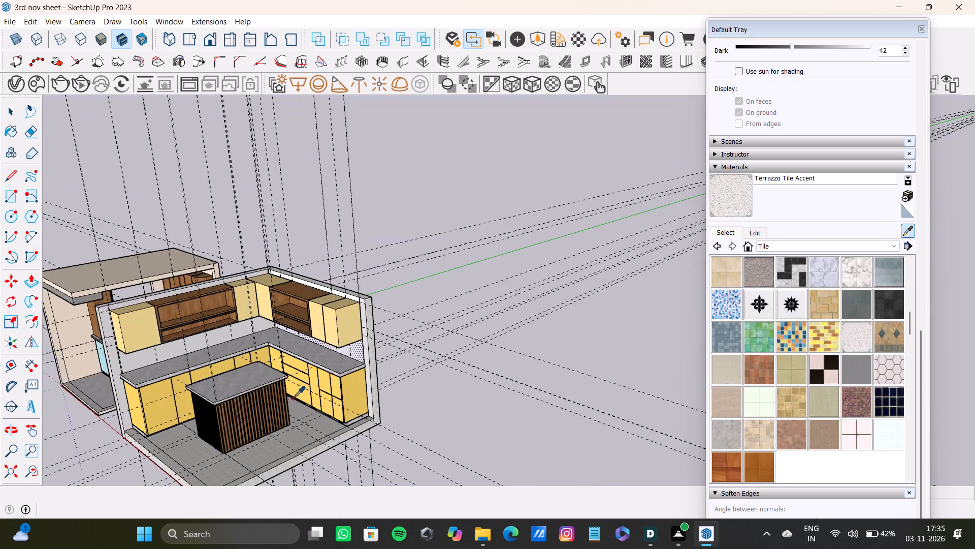
pyautogui.scroll(8, 292, 398)
pyautogui.moveTo(355, 345); pyautogui.dragTo(434, 277, button='middle')
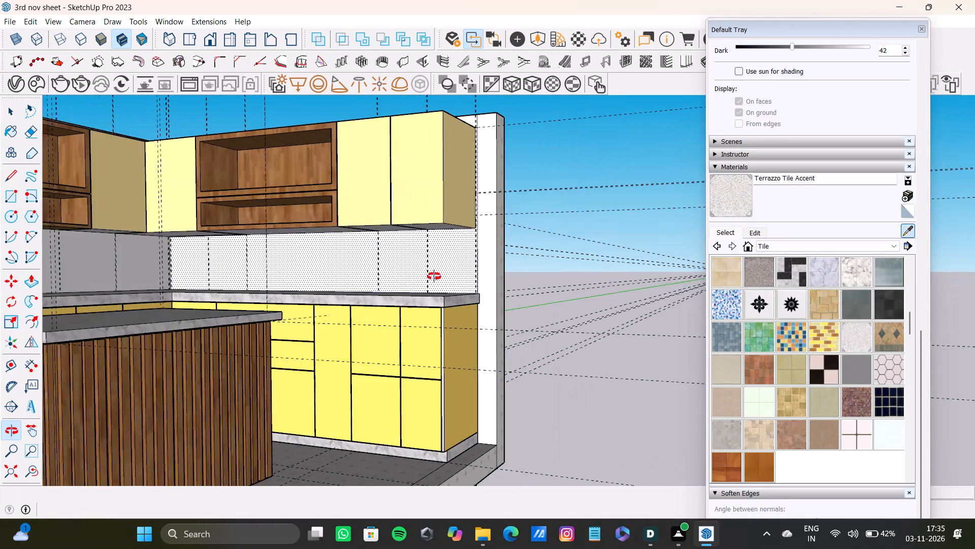
pyautogui.moveTo(434, 277); pyautogui.dragTo(428, 278, button='middle')
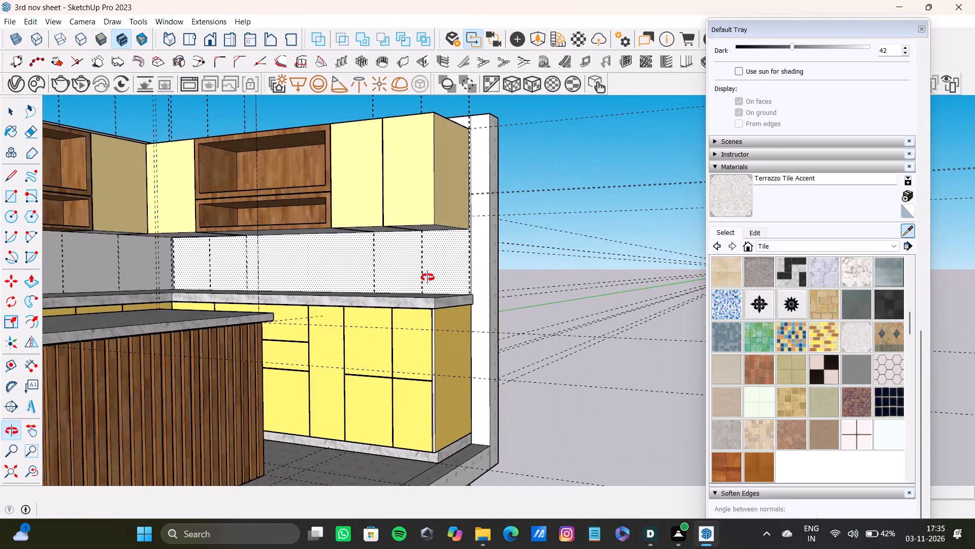
pyautogui.moveTo(428, 278); pyautogui.dragTo(431, 330, button='middle')
pyautogui.keyDown('shift'); pyautogui.scroll(1, 344, 207); pyautogui.keyUp('shift')
pyautogui.keyDown('shift'); pyautogui.moveTo(344, 207); pyautogui.dragTo(331, 267, button='middle'); pyautogui.keyUp('shift')
pyautogui.scroll(4, 445, 333)
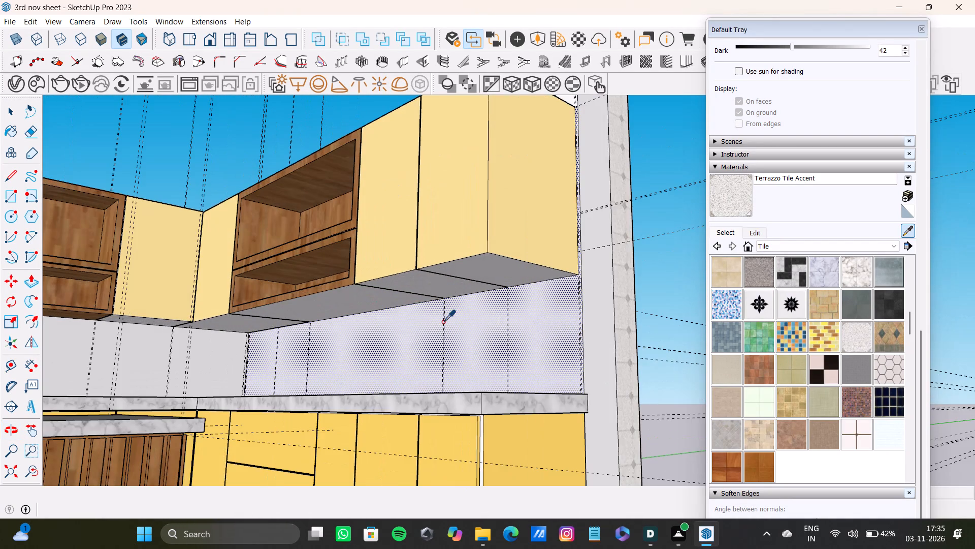
pyautogui.press('space')
pyautogui.scroll(4, 453, 303)
pyautogui.doubleClick(475, 241)
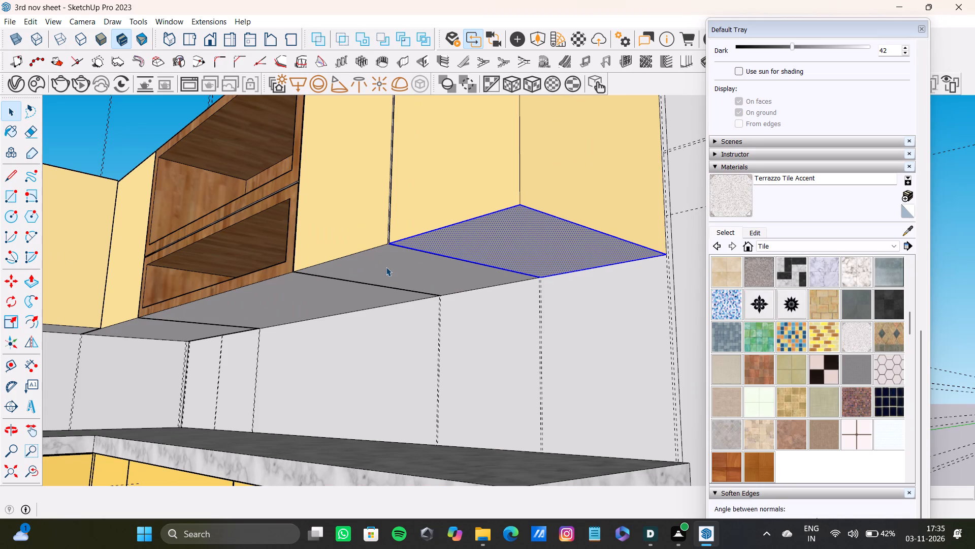
pyautogui.keyDown('shift'); pyautogui.doubleClick(380, 267); pyautogui.keyUp('shift')
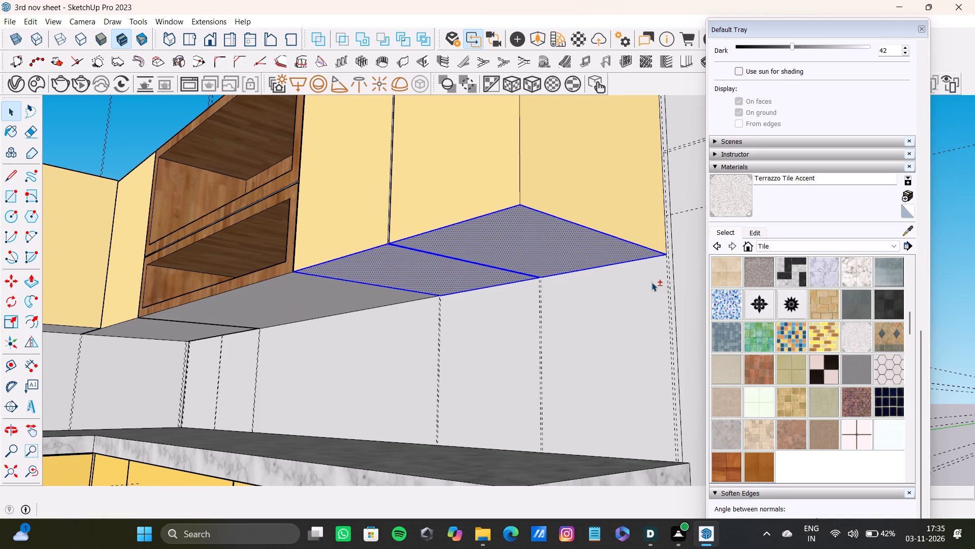
pyautogui.keyDown('shift'); pyautogui.click(908, 234); pyautogui.keyUp('shift')
pyautogui.keyDown('shift'); pyautogui.click(568, 190); pyautogui.keyUp('shift')
pyautogui.keyDown('shift'); pyautogui.click(530, 220); pyautogui.keyUp('shift')
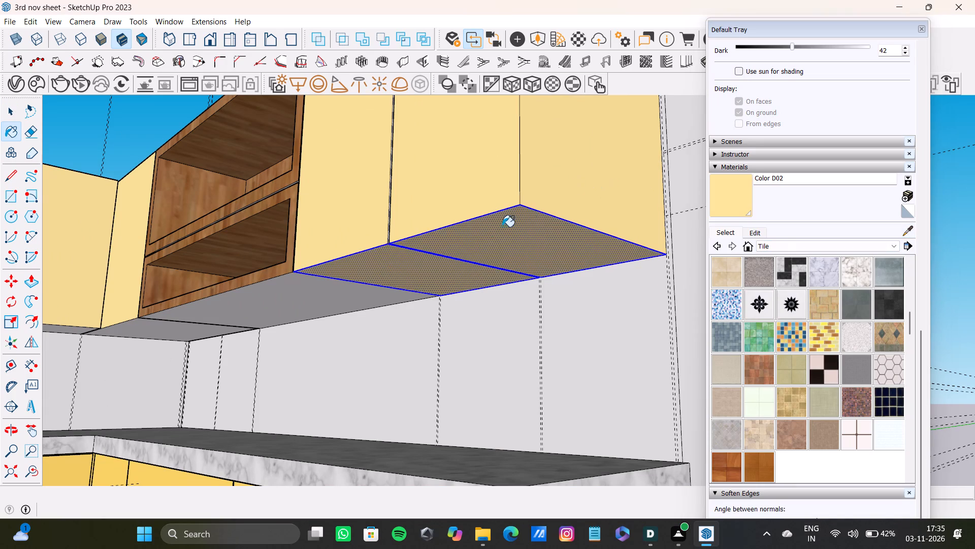
# Paint the narrow white strip in the gap between the second run's two end wall cabinets with Color D02.
pyautogui.keyDown('shift'); pyautogui.scroll(-3, 494, 246); pyautogui.keyUp('shift')
pyautogui.moveTo(463, 243); pyautogui.dragTo(473, 311, button='middle')
pyautogui.scroll(20, 415, 301)
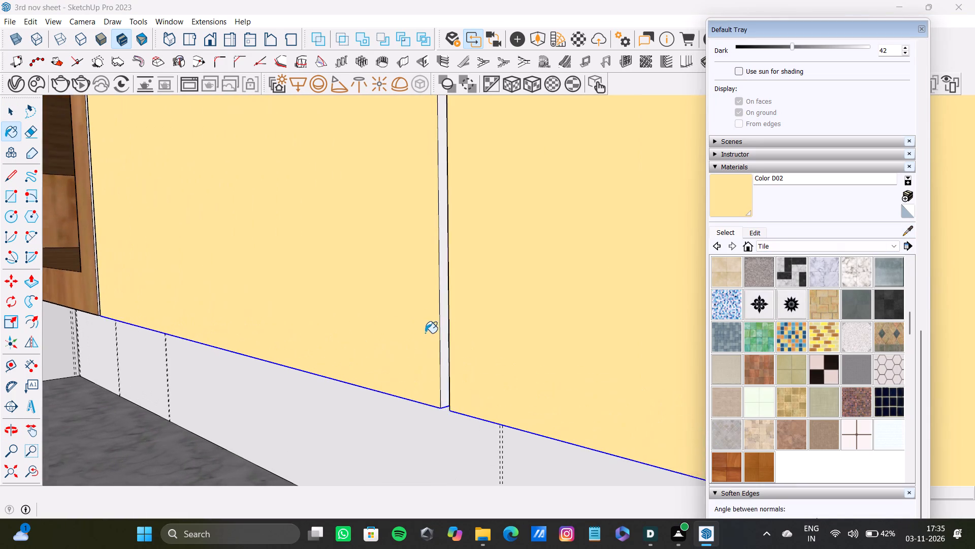
pyautogui.click(447, 341)
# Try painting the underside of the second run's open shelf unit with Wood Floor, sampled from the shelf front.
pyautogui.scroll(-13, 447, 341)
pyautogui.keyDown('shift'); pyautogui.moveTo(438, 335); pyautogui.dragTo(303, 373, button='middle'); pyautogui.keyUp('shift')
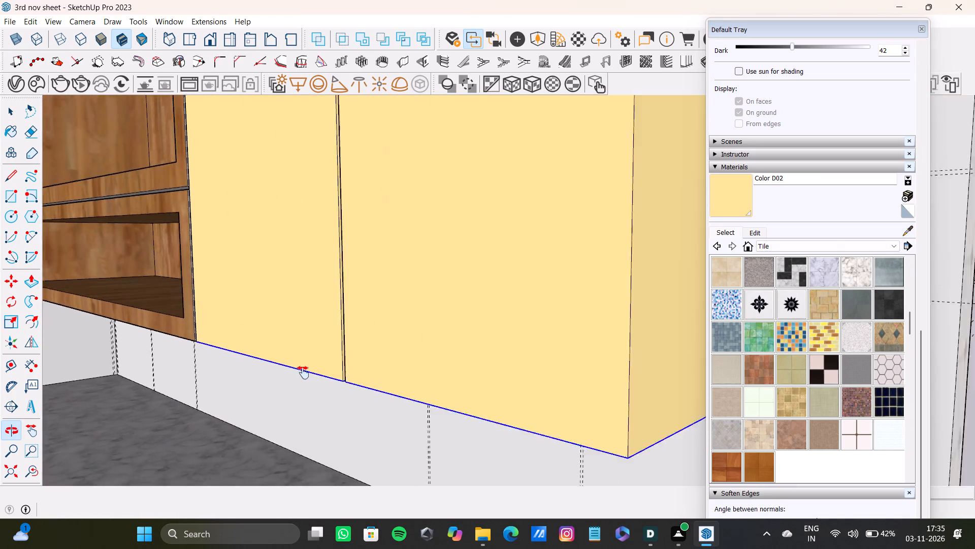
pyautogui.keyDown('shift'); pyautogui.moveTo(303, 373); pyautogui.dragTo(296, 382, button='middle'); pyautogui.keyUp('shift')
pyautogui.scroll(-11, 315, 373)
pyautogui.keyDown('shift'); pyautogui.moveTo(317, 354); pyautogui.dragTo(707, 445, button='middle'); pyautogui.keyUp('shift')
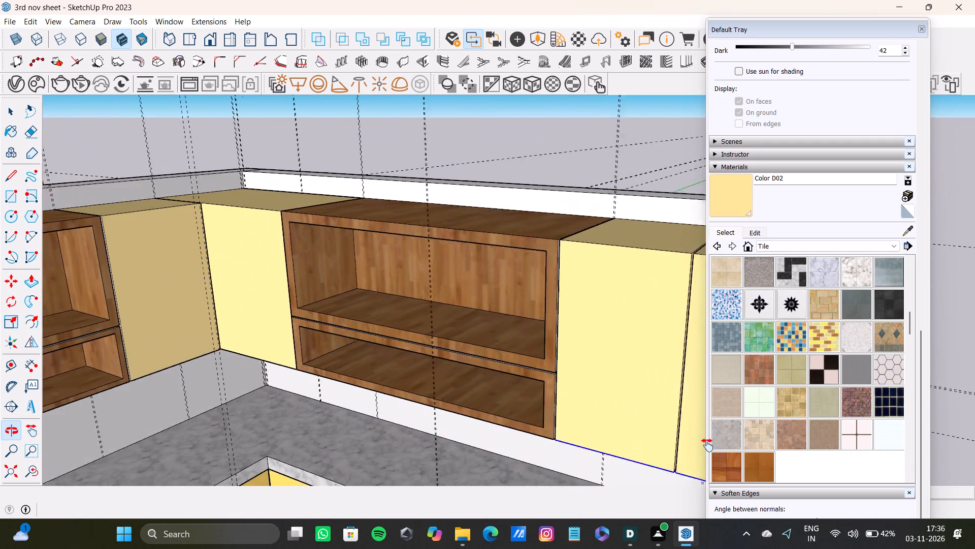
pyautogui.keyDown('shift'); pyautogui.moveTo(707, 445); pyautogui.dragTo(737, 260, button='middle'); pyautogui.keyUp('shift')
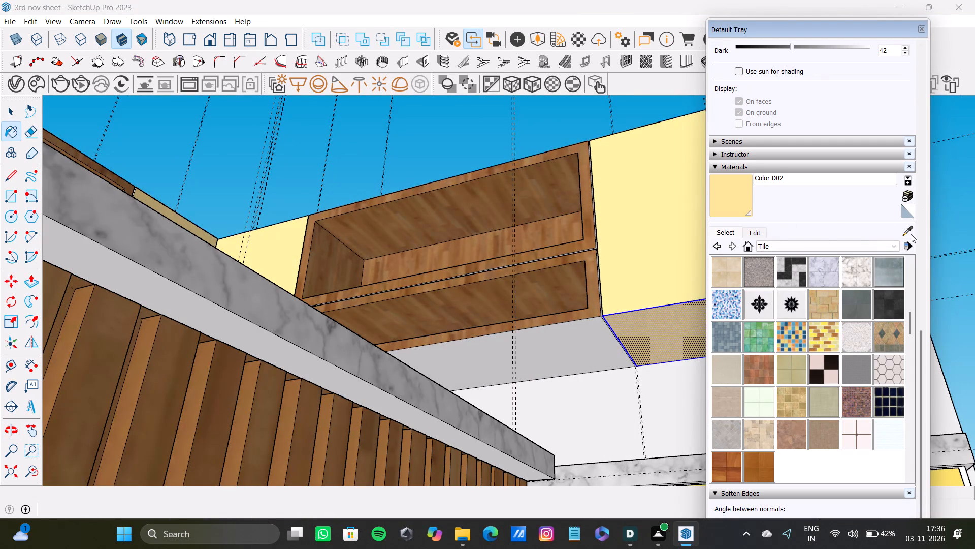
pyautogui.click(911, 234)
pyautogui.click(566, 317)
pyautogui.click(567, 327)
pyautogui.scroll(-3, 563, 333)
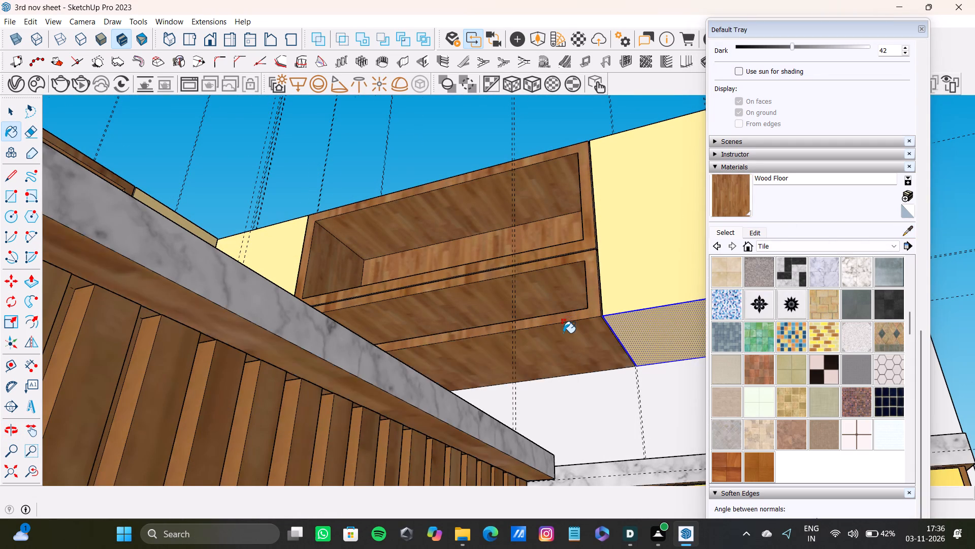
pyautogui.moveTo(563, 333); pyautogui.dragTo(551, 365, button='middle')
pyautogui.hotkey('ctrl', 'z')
# Select the underside face of the second run's open shelf unit and paint it with Wood Floor.
pyautogui.moveTo(490, 362); pyautogui.dragTo(485, 409, button='middle')
pyautogui.press('space')
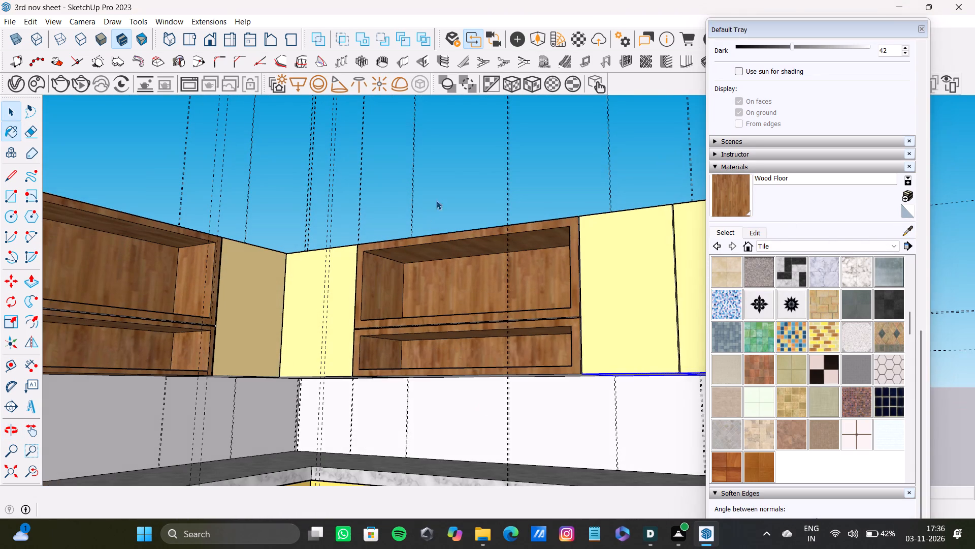
pyautogui.click(493, 157)
pyautogui.scroll(5, 470, 370)
pyautogui.moveTo(472, 357); pyautogui.dragTo(462, 271, button='middle')
pyautogui.click(548, 339)
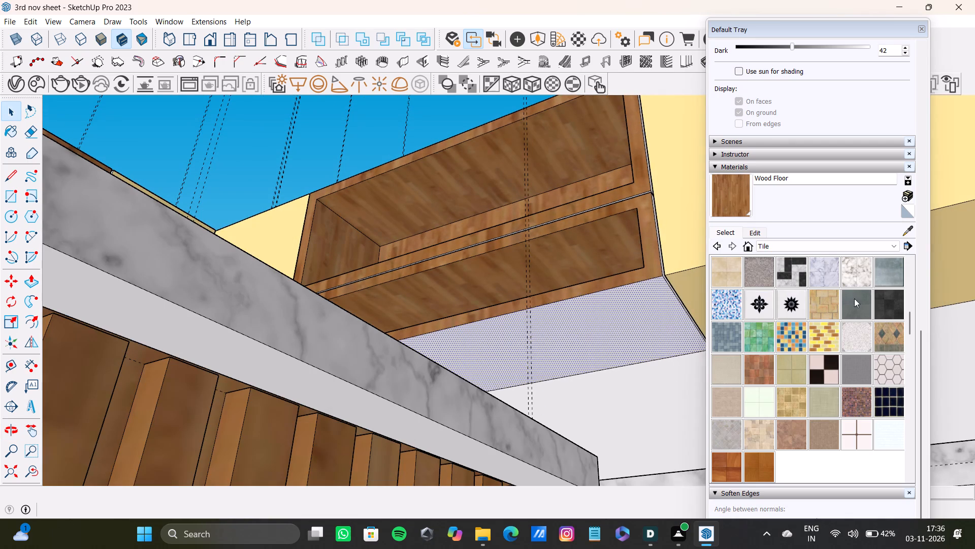
pyautogui.click(730, 192)
pyautogui.click(614, 296)
# Paint the narrow white side strip between the lower open shelf and the adjoining end wall cabinet with Wood Floor.
pyautogui.scroll(7, 680, 272)
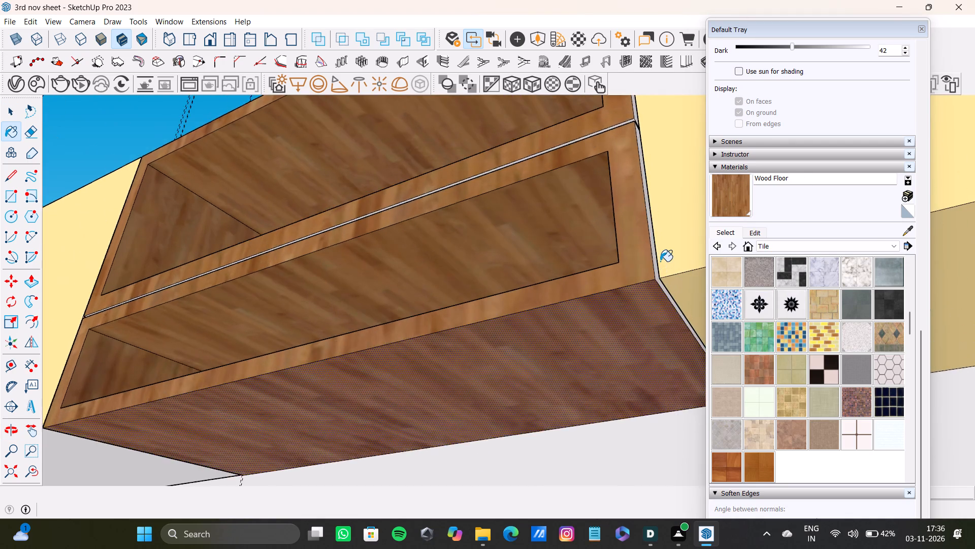
pyautogui.scroll(10, 660, 261)
pyautogui.click(655, 264)
pyautogui.scroll(-8, 656, 264)
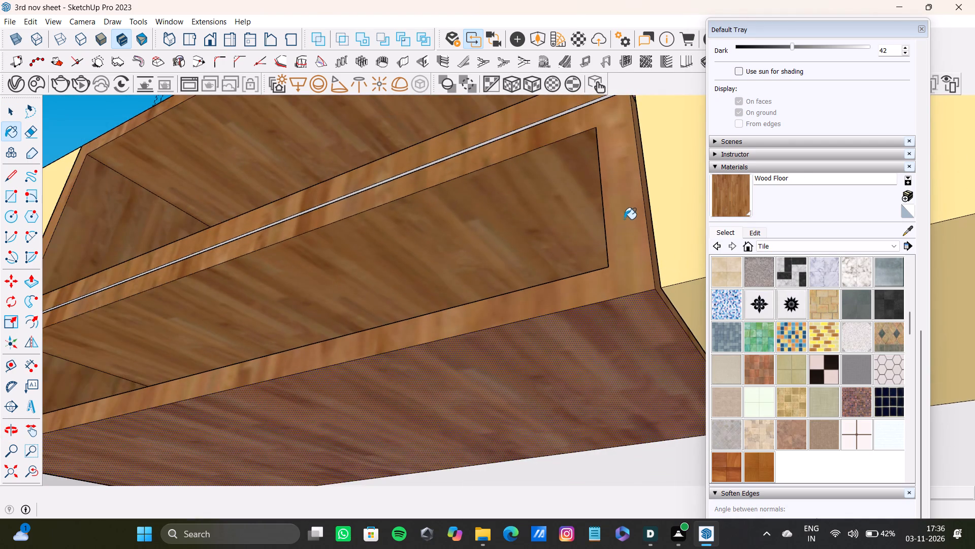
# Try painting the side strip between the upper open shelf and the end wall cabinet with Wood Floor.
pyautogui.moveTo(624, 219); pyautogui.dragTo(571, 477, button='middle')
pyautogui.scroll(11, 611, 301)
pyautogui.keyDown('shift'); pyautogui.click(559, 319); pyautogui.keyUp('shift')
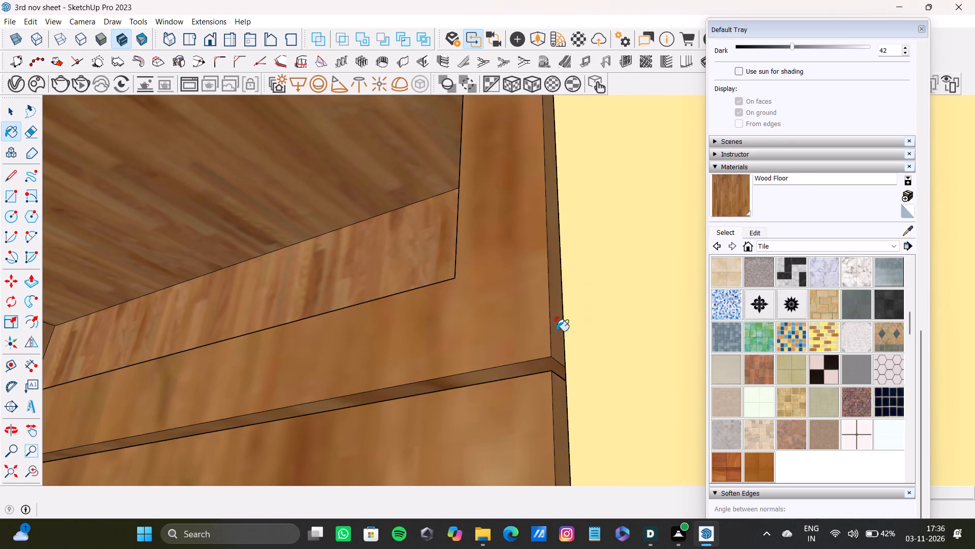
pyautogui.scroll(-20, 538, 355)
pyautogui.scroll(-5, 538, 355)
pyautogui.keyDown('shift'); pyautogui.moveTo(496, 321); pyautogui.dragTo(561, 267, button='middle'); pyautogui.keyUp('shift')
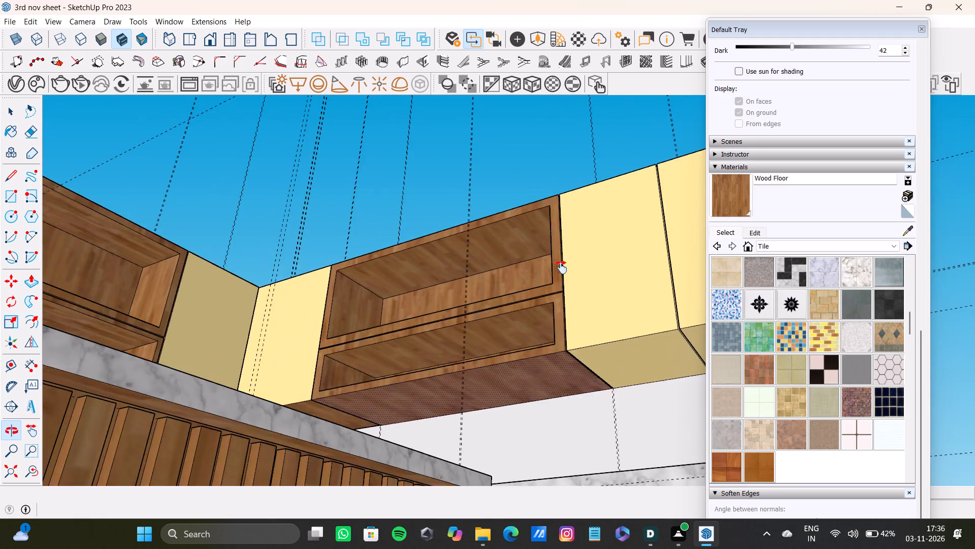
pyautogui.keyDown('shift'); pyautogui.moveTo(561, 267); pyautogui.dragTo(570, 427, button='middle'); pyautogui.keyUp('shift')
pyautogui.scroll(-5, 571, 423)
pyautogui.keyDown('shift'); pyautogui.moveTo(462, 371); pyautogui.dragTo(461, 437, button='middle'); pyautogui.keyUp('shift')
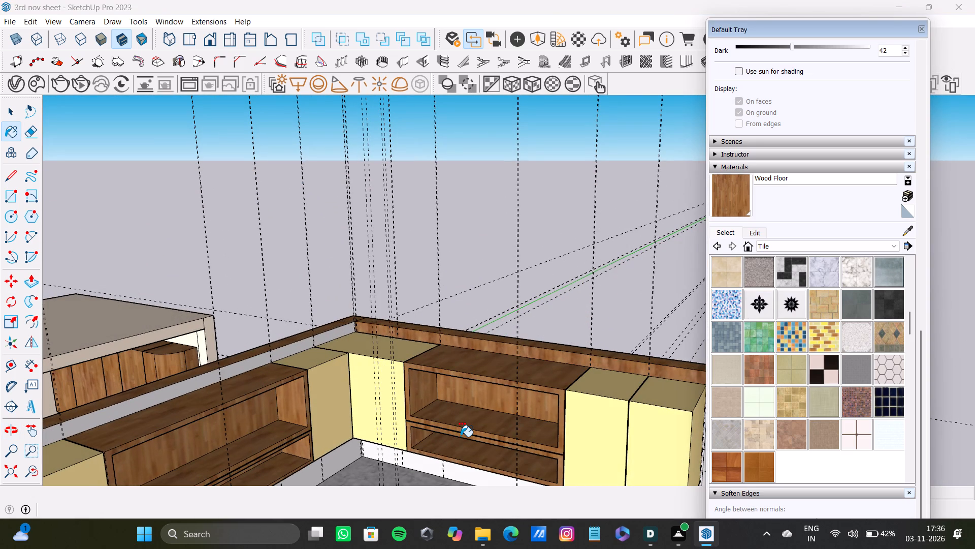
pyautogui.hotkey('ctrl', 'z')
# Select the upper shelf's side strip beside the end wall cabinet and the gap strip beneath that shelf, and paint them Wood Floor.
pyautogui.scroll(4, 380, 317)
pyautogui.scroll(-5, 387, 353)
pyautogui.moveTo(413, 394); pyautogui.dragTo(434, 317, button='middle')
pyautogui.scroll(3, 512, 383)
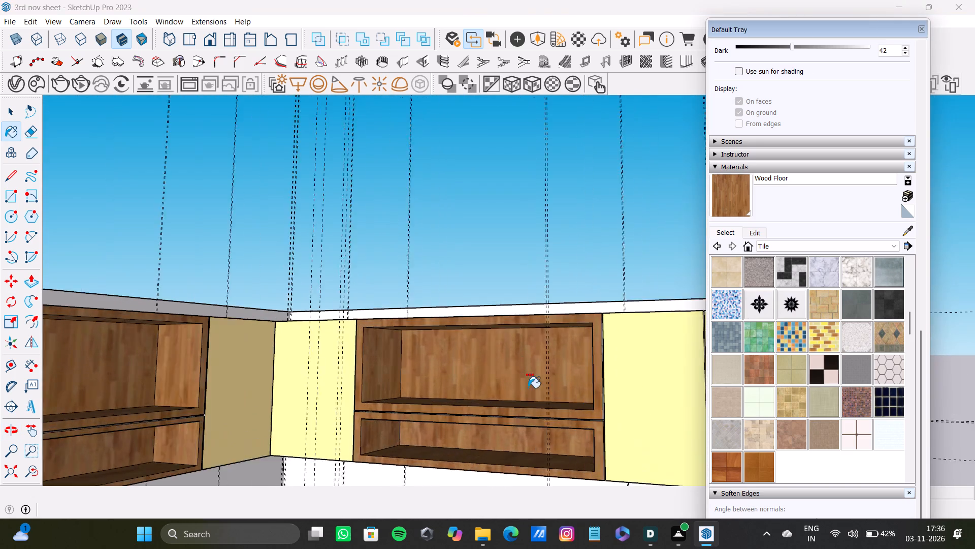
pyautogui.scroll(9, 528, 388)
pyautogui.moveTo(590, 411); pyautogui.dragTo(580, 372, button='middle')
pyautogui.scroll(7, 615, 385)
pyautogui.press('space')
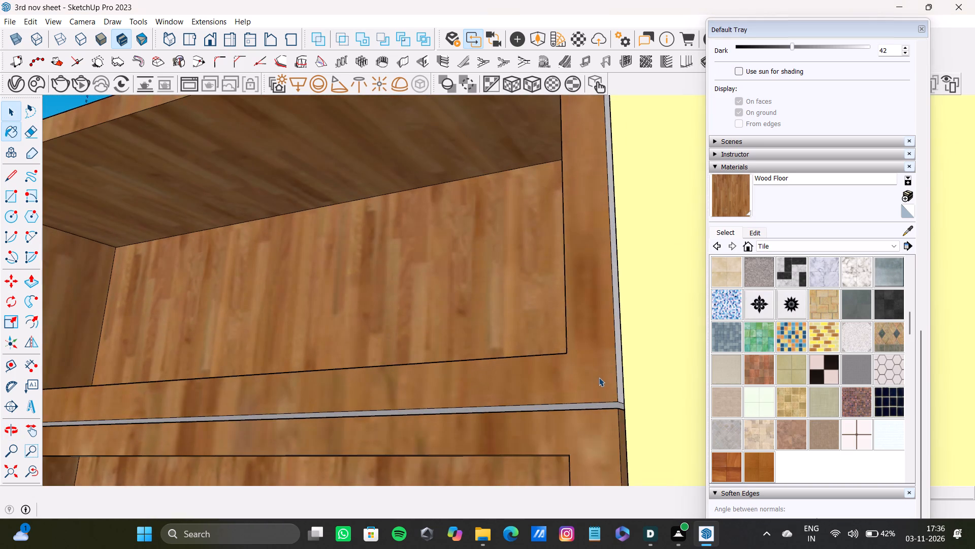
pyautogui.scroll(8, 602, 382)
pyautogui.click(631, 387)
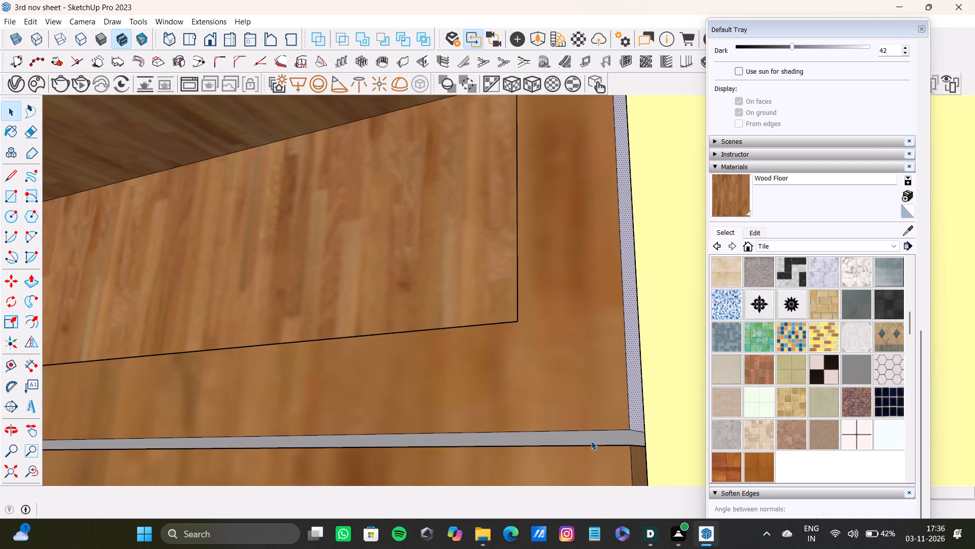
pyautogui.keyDown('shift'); pyautogui.click(591, 441); pyautogui.keyUp('shift')
pyautogui.keyDown('shift'); pyautogui.click(728, 186); pyautogui.keyUp('shift')
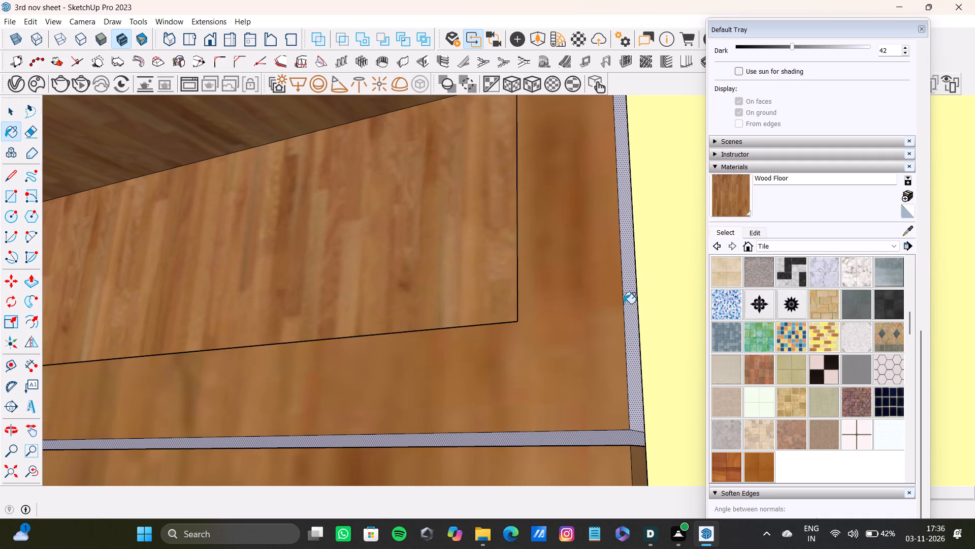
pyautogui.keyDown('shift'); pyautogui.click(625, 304); pyautogui.keyUp('shift')
pyautogui.keyDown('shift'); pyautogui.scroll(-19, 584, 413); pyautogui.keyUp('shift')
# Paint the remaining light strip in the gap between the upper and lower open shelves, seen from above, with Wood Floor.
pyautogui.moveTo(524, 340); pyautogui.dragTo(507, 453, button='middle')
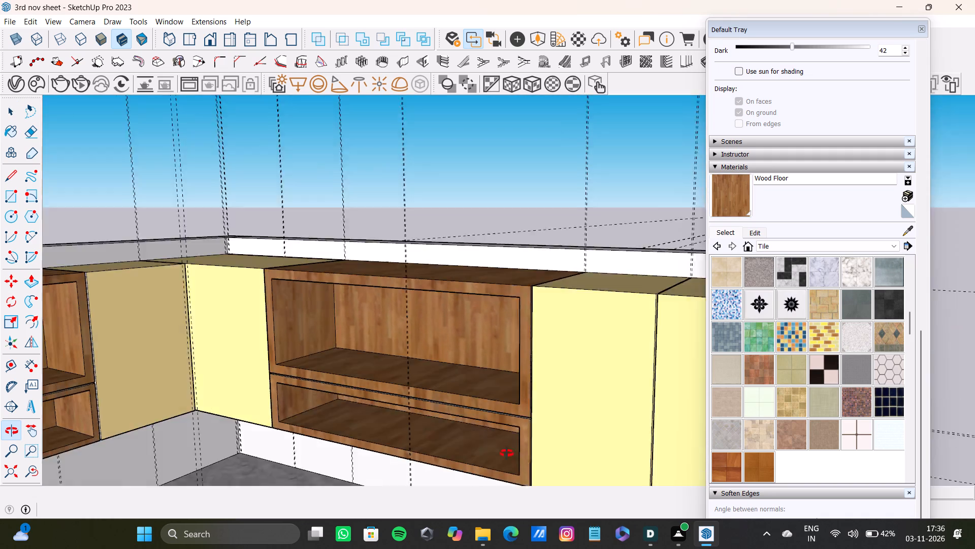
pyautogui.moveTo(507, 453); pyautogui.dragTo(716, 421, button='middle')
pyautogui.scroll(17, 532, 300)
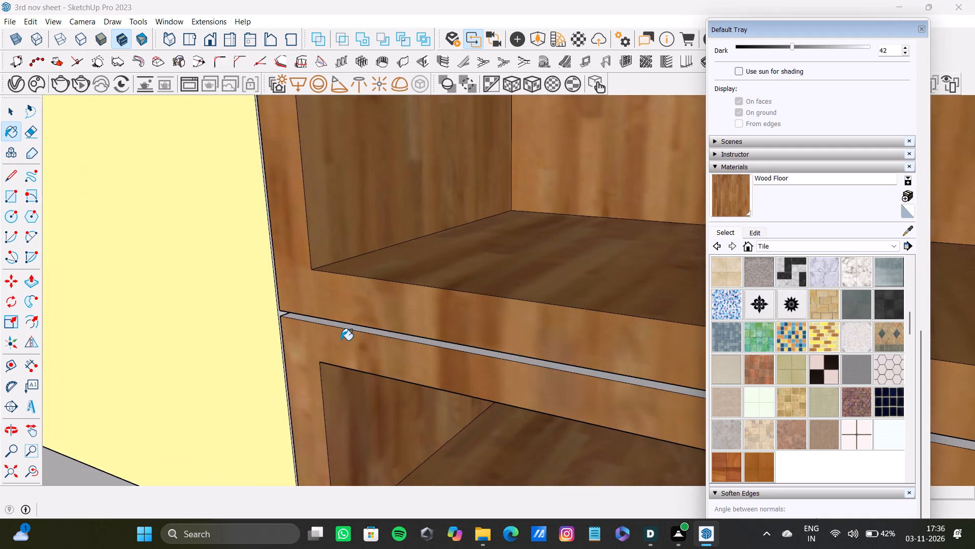
pyautogui.scroll(15, 341, 340)
pyautogui.click(296, 303)
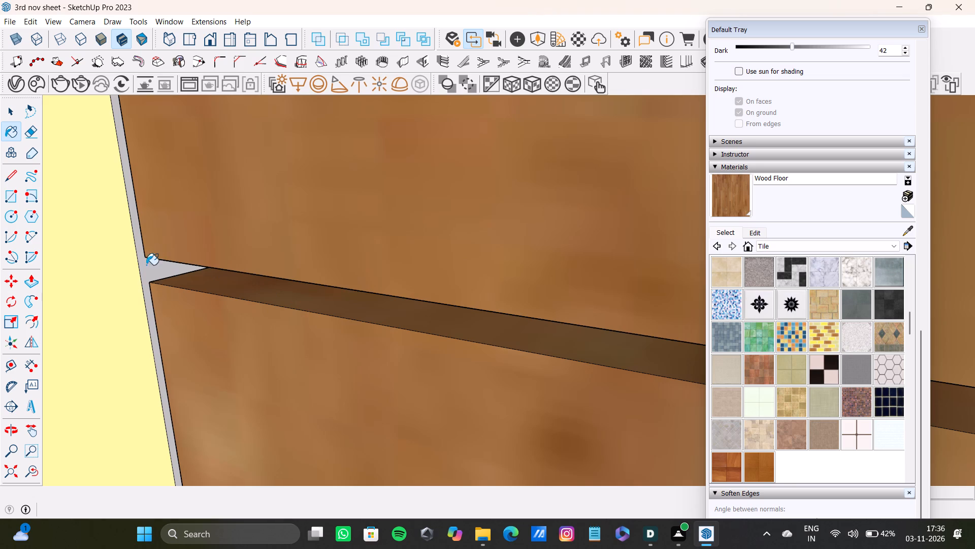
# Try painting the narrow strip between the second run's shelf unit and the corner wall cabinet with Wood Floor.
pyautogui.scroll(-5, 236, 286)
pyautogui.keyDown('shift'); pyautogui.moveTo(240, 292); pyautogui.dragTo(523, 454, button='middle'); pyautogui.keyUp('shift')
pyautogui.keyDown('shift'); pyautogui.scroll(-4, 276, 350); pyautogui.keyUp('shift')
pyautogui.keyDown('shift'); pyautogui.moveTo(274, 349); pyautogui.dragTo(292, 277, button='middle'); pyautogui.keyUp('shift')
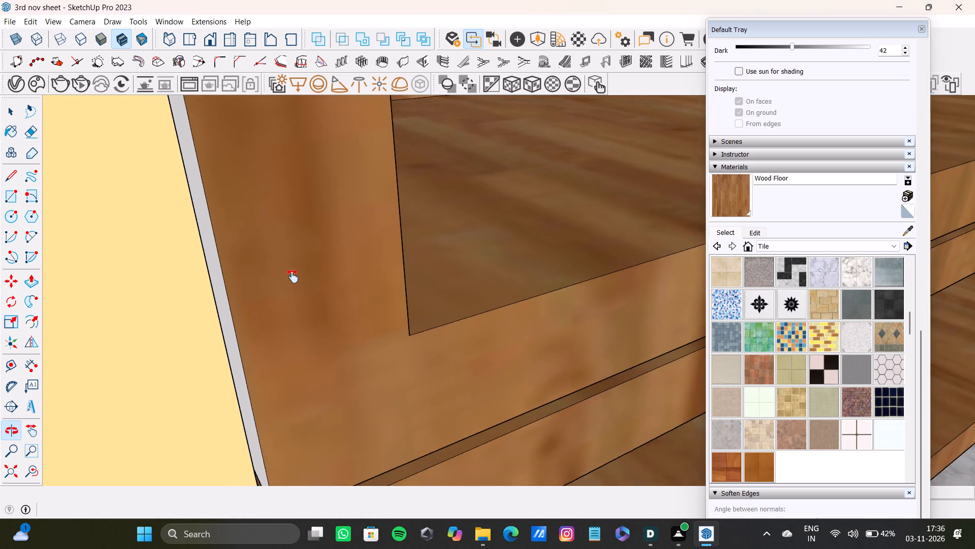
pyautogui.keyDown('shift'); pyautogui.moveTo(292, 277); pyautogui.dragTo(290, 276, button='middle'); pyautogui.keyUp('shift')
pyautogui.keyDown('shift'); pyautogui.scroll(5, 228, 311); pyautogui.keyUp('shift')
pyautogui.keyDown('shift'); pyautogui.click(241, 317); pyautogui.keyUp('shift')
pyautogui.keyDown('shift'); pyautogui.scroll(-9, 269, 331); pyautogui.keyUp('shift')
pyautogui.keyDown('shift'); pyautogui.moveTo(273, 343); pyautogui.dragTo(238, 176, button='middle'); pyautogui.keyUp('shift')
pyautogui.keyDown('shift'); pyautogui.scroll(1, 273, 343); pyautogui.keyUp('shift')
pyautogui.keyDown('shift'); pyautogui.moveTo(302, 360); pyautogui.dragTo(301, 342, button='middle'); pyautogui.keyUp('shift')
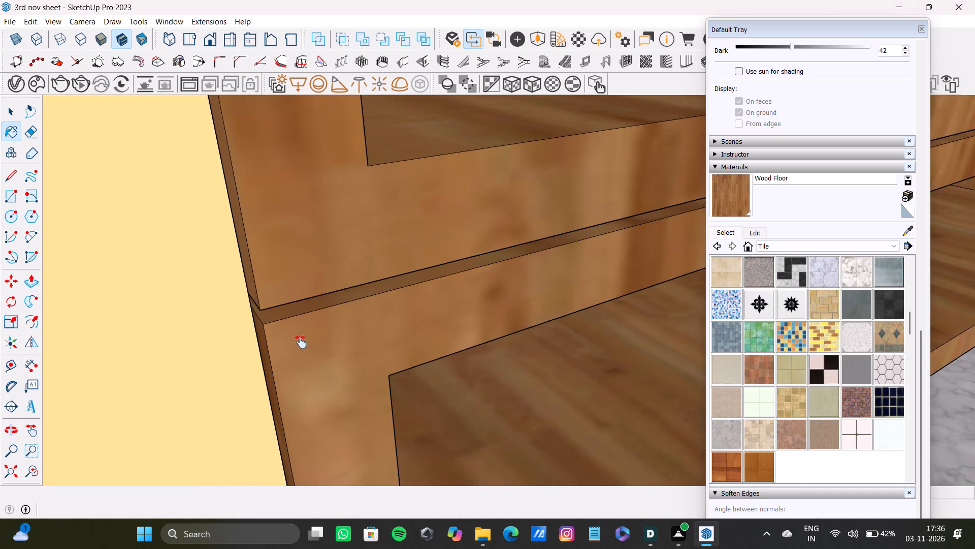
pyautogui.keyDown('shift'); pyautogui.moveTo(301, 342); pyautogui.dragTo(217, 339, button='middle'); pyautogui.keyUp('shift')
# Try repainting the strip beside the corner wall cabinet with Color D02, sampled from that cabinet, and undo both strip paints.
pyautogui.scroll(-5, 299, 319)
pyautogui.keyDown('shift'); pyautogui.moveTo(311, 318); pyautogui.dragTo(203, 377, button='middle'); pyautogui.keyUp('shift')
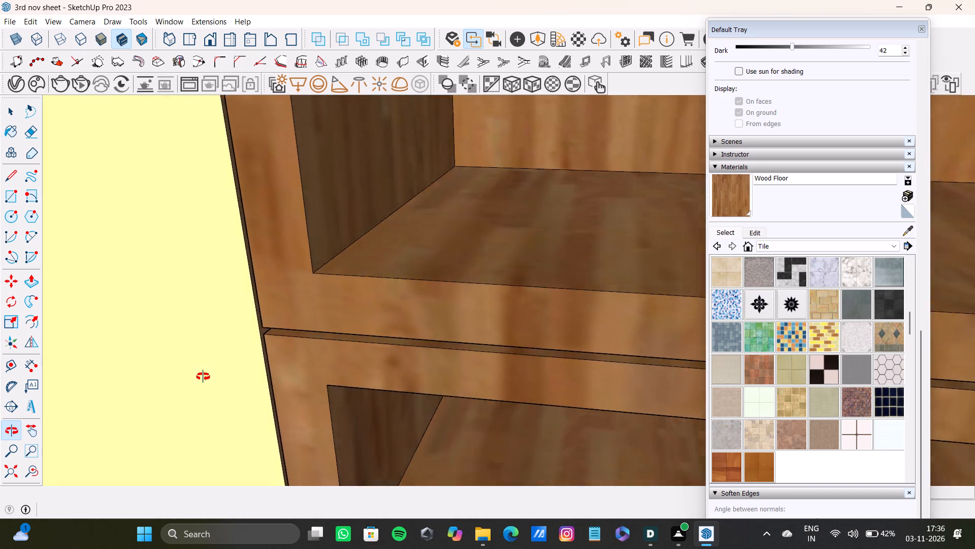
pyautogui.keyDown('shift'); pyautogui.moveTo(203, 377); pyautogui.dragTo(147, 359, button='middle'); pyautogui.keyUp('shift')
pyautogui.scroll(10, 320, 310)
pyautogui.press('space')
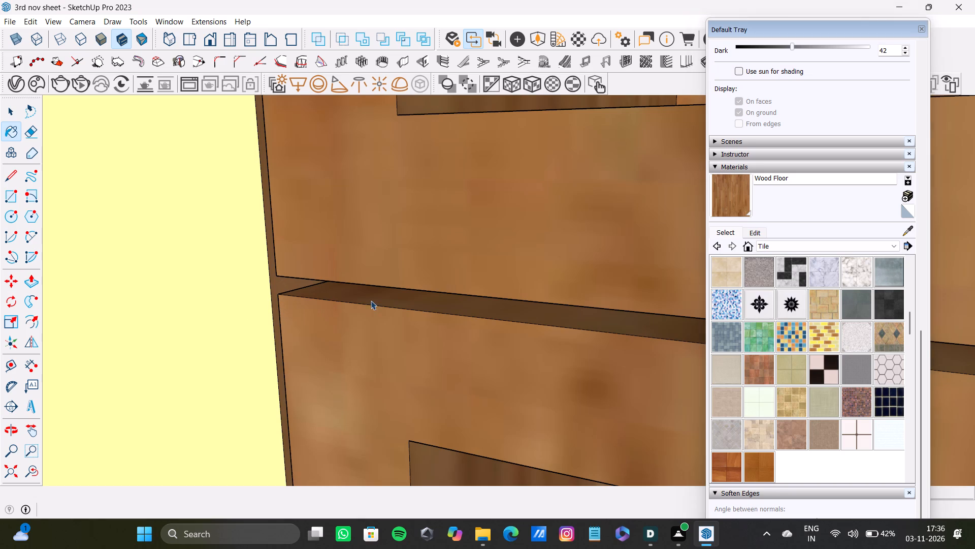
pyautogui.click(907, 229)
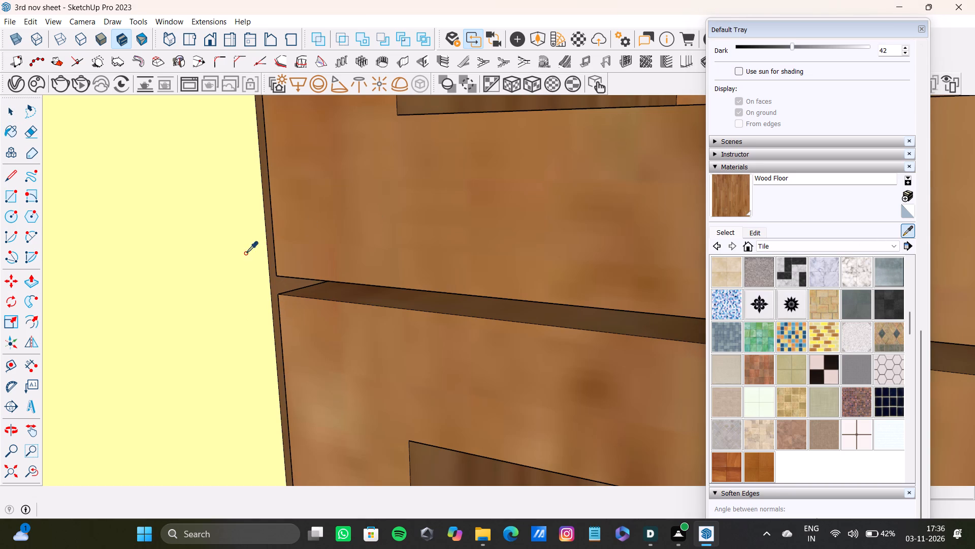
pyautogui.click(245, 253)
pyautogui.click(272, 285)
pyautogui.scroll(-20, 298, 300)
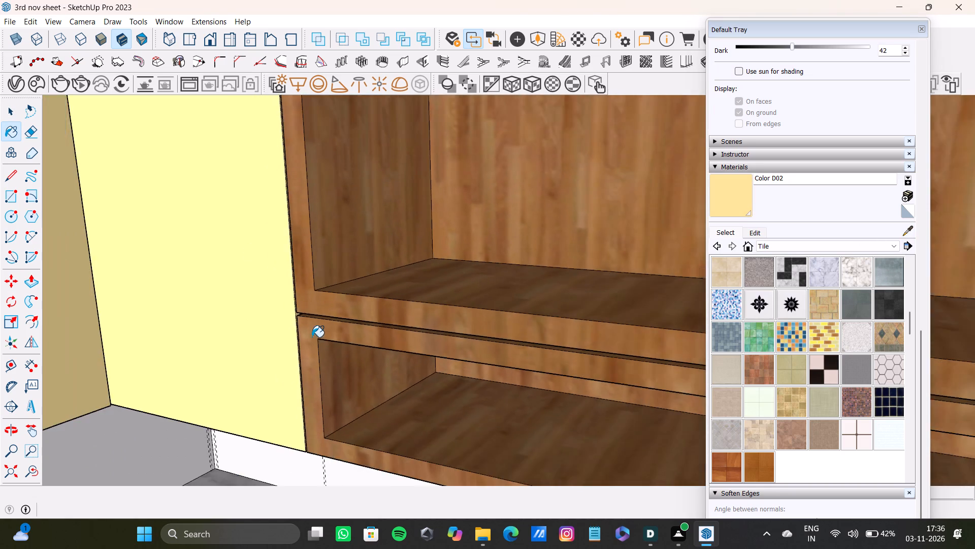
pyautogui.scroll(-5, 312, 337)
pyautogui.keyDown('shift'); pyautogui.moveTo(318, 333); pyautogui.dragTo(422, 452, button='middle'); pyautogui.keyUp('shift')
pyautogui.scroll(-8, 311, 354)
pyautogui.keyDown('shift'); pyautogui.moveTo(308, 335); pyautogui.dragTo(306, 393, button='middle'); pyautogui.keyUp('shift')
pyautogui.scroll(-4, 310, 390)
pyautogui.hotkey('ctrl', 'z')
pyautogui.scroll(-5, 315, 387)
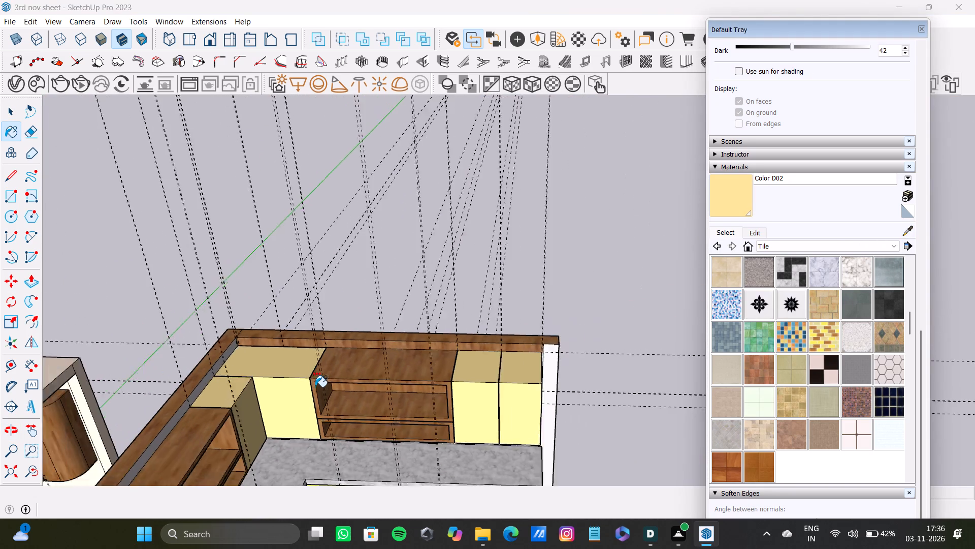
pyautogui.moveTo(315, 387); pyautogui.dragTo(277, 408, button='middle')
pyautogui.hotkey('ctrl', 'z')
# Select the narrow strip between the corner wall cabinet and the second run's shelf unit and paint it with the sampled Color D02.
pyautogui.scroll(-4, 309, 388)
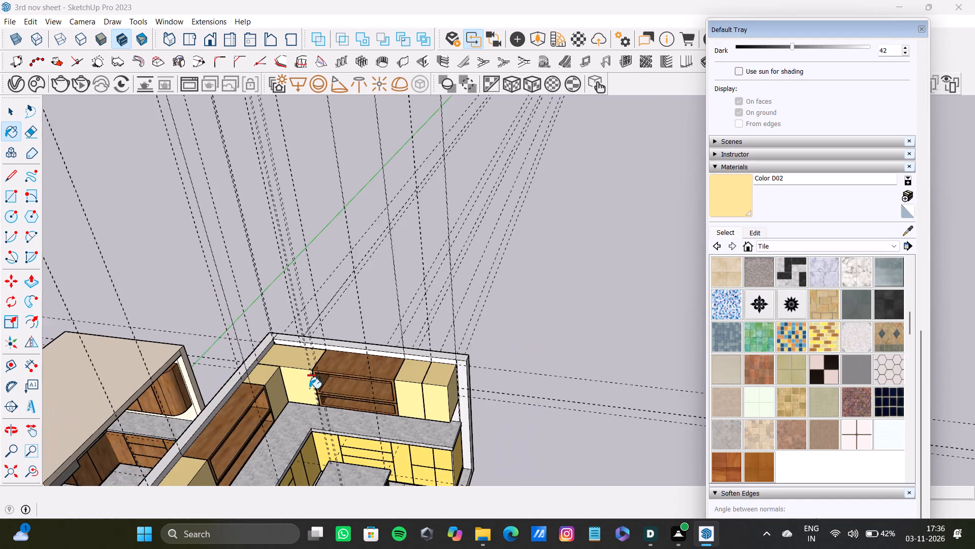
pyautogui.moveTo(309, 387); pyautogui.dragTo(271, 387, button='middle')
pyautogui.scroll(20, 295, 372)
pyautogui.scroll(10, 295, 372)
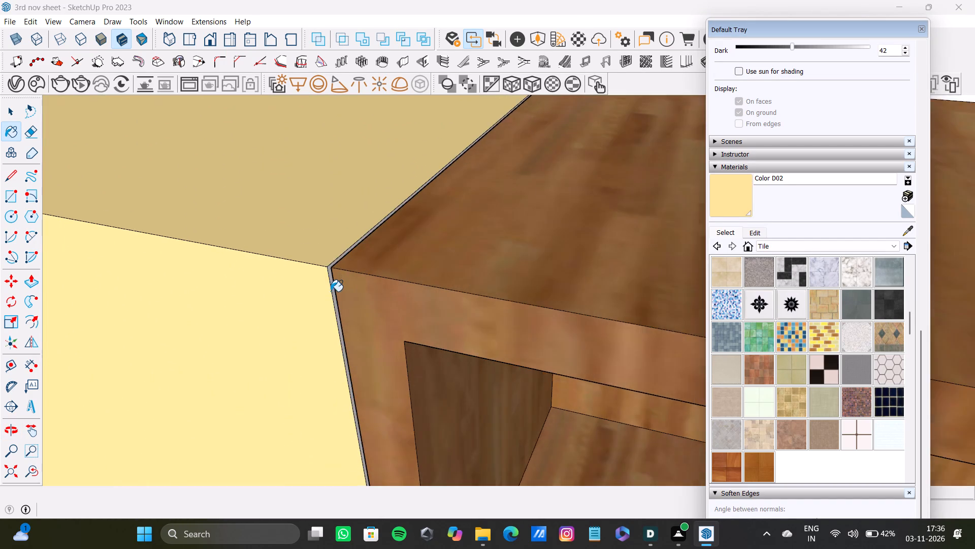
pyautogui.scroll(5, 331, 291)
pyautogui.press('space')
pyautogui.scroll(11, 335, 272)
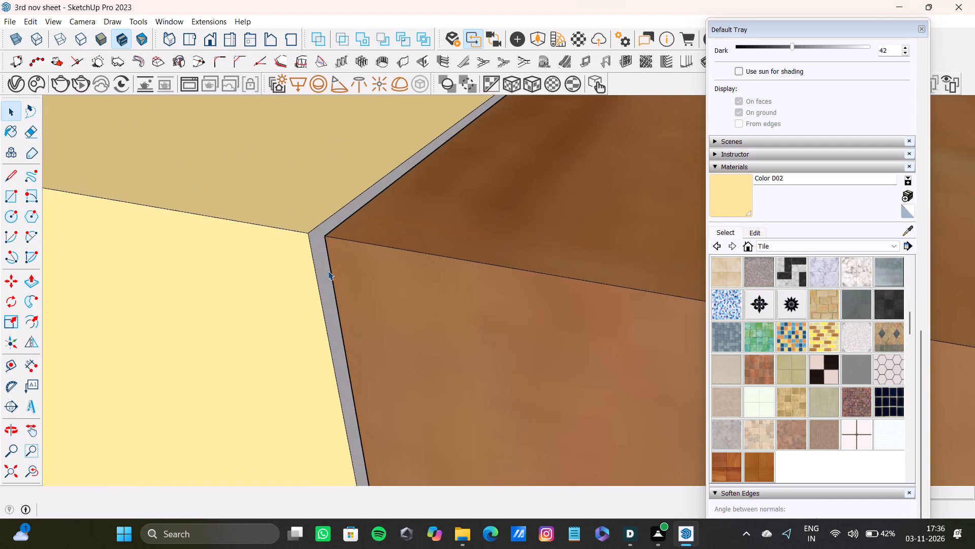
pyautogui.click(324, 271)
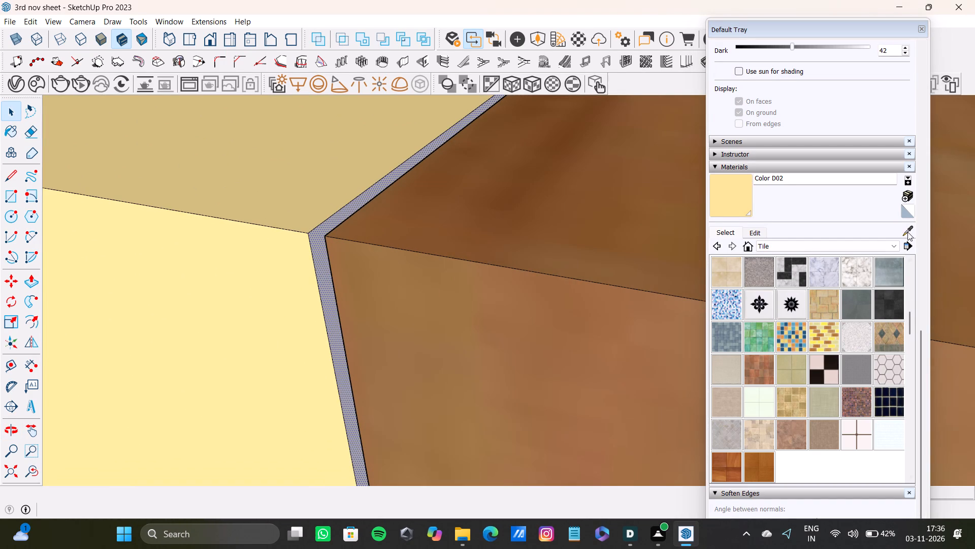
pyautogui.click(907, 232)
pyautogui.click(300, 200)
pyautogui.click(313, 249)
pyautogui.scroll(-2, 327, 274)
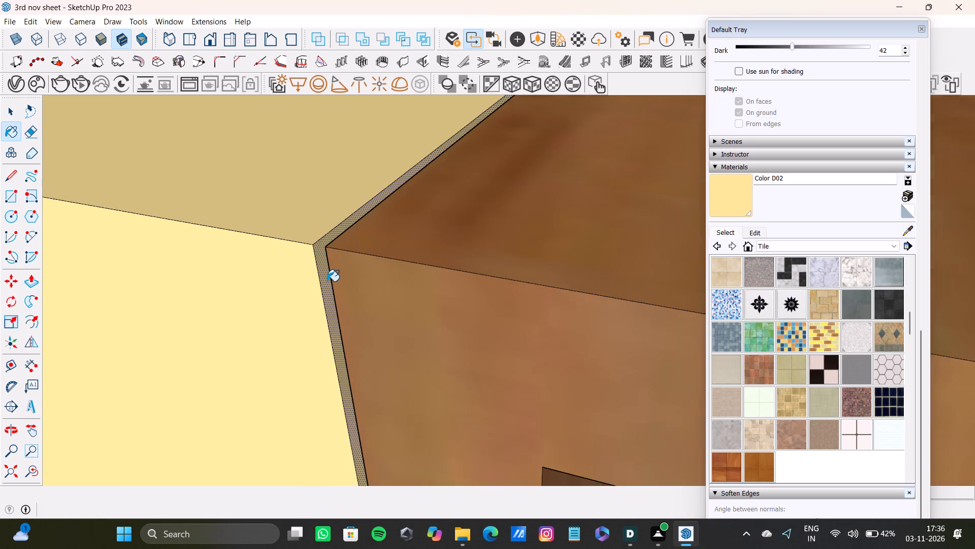
pyautogui.scroll(-20, 327, 281)
pyautogui.scroll(-11, 327, 281)
# Select the white strip between the first run's corner-end wall cabinet and its open shelf unit and paint it with Color D02.
pyautogui.moveTo(360, 314); pyautogui.dragTo(436, 372, button='middle')
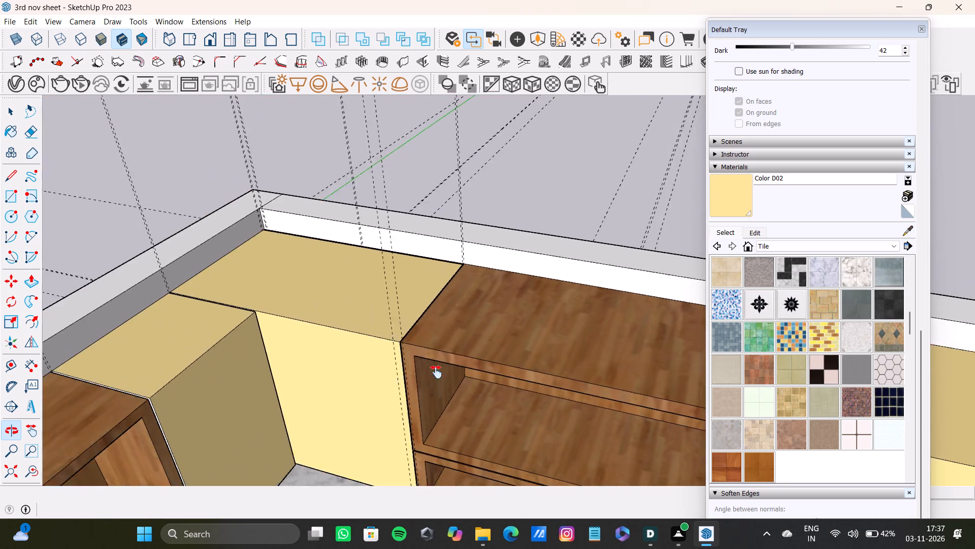
pyautogui.moveTo(436, 372); pyautogui.dragTo(371, 442, button='middle')
pyautogui.scroll(12, 186, 359)
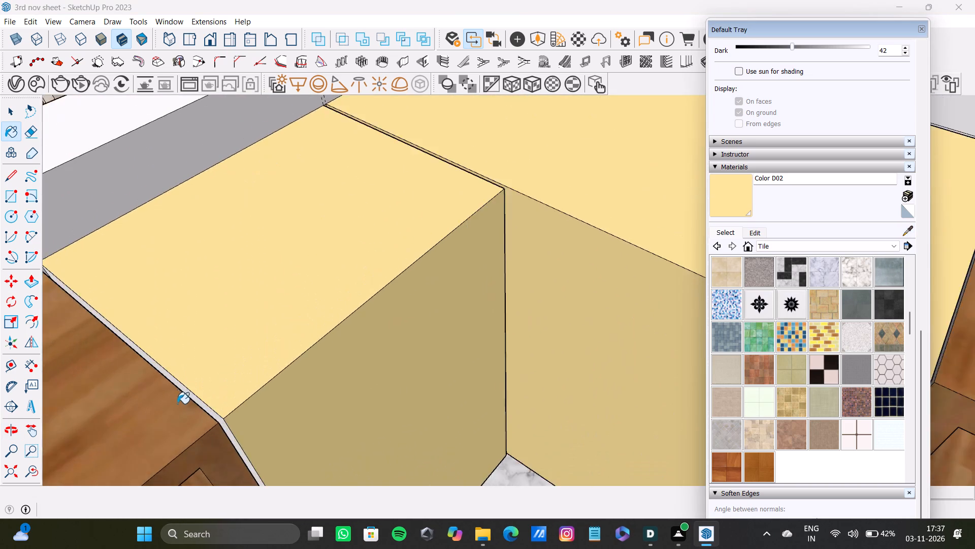
pyautogui.scroll(14, 177, 404)
pyautogui.moveTo(216, 372); pyautogui.dragTo(212, 302, button='middle')
pyautogui.press('space')
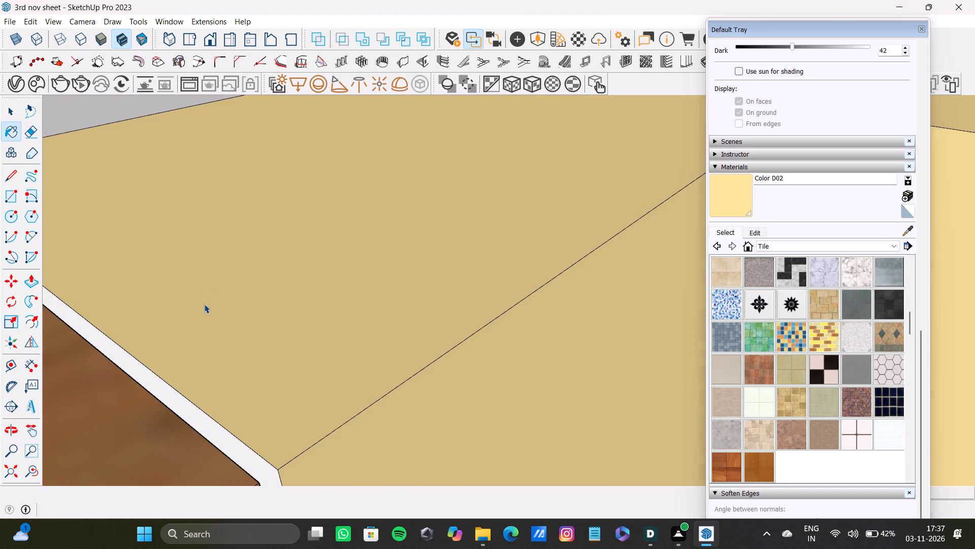
pyautogui.click(231, 436)
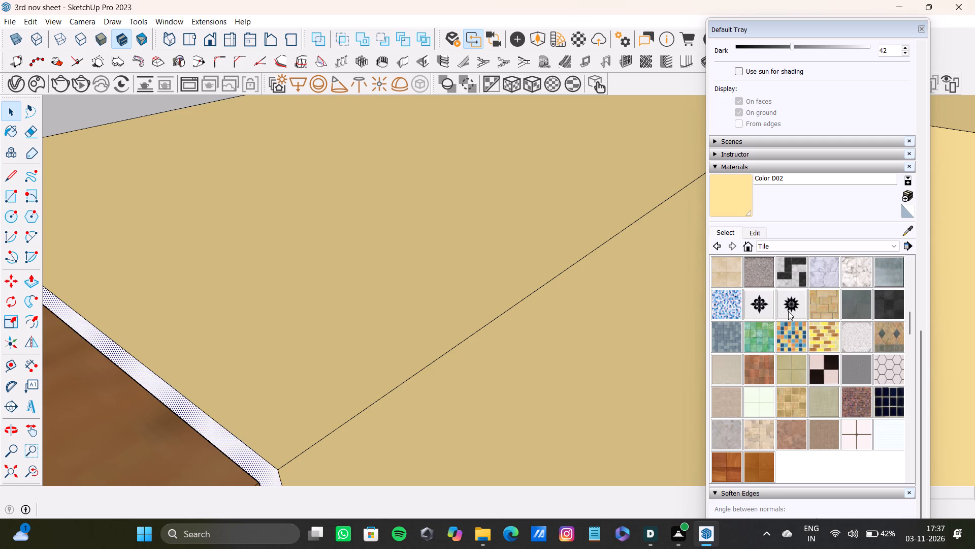
pyautogui.click(711, 192)
pyautogui.click(256, 459)
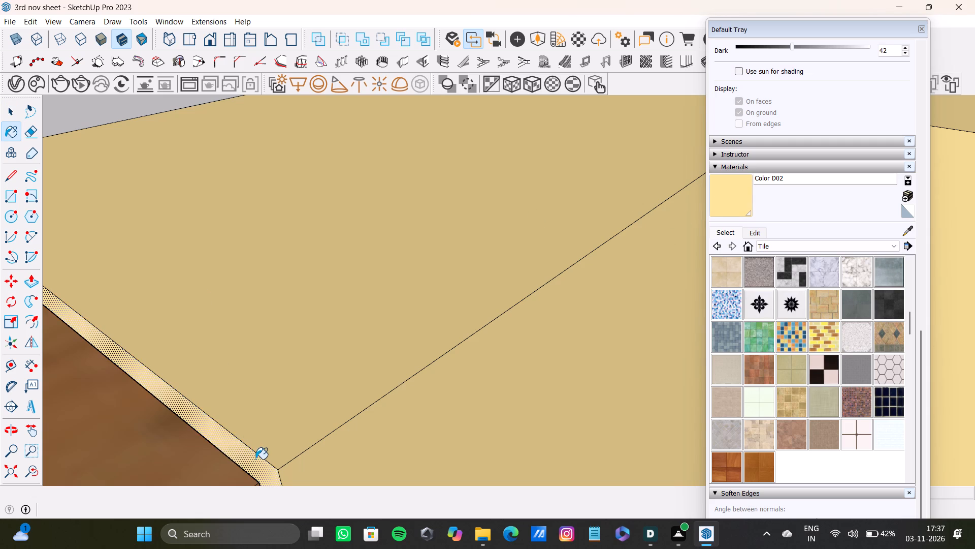
# Select the unpainted strip in the gap between the two wall cabinets meeting at the corner and paint it with Color D02.
pyautogui.scroll(-20, 255, 459)
pyautogui.moveTo(323, 386); pyautogui.dragTo(235, 414, button='middle')
pyautogui.scroll(6, 382, 329)
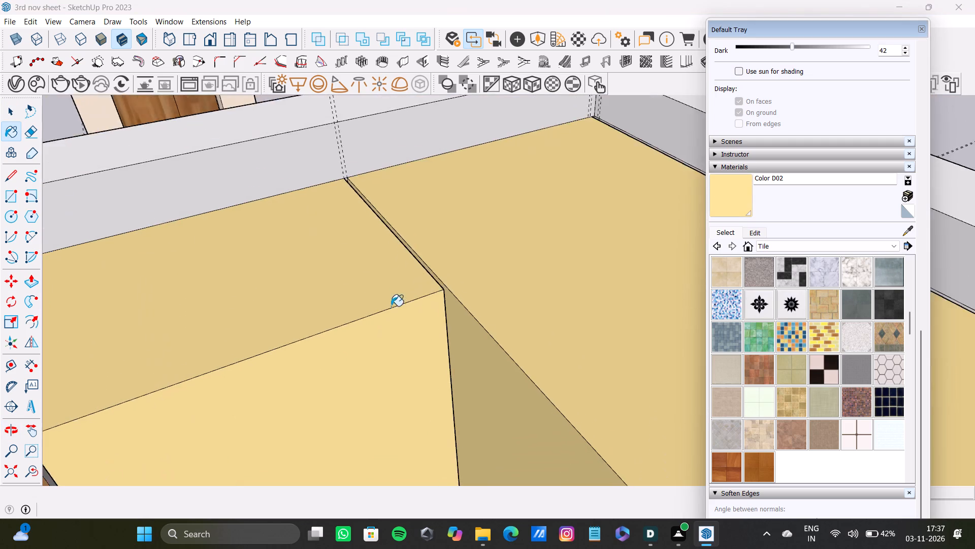
pyautogui.scroll(17, 391, 306)
pyautogui.moveTo(485, 289); pyautogui.dragTo(395, 273, button='middle')
pyautogui.scroll(2, 568, 288)
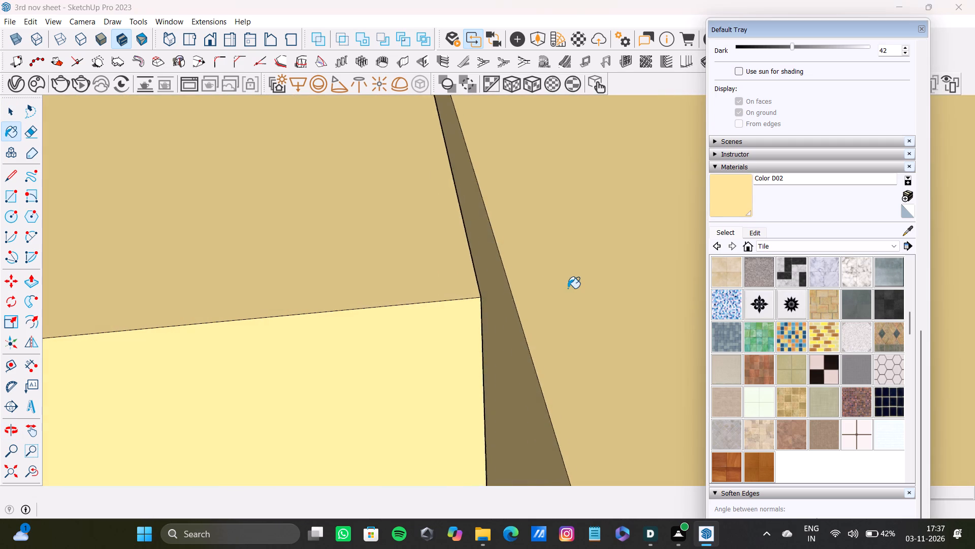
pyautogui.scroll(6, 568, 288)
pyautogui.moveTo(381, 317); pyautogui.dragTo(360, 312, button='middle')
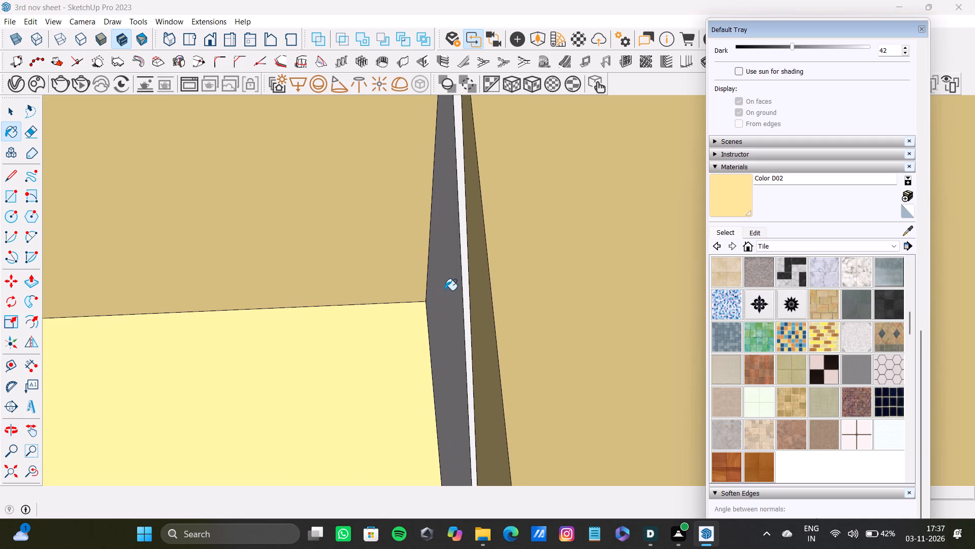
pyautogui.press('space')
pyautogui.click(445, 290)
pyautogui.click(735, 203)
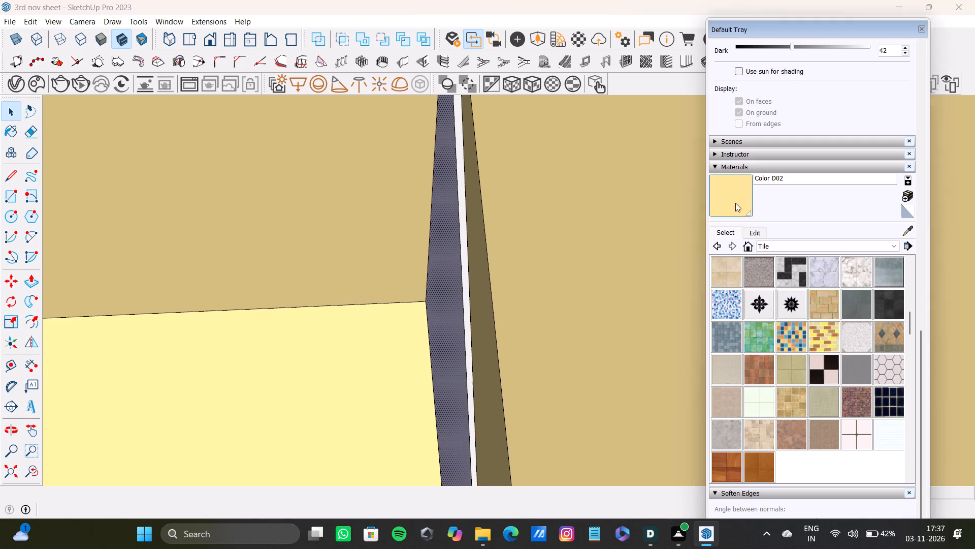
pyautogui.click(461, 304)
# Paint the exposed side strip of the first run's outer-end wall cabinet, facing the open shelf unit, with Color D02.
pyautogui.scroll(-14, 422, 400)
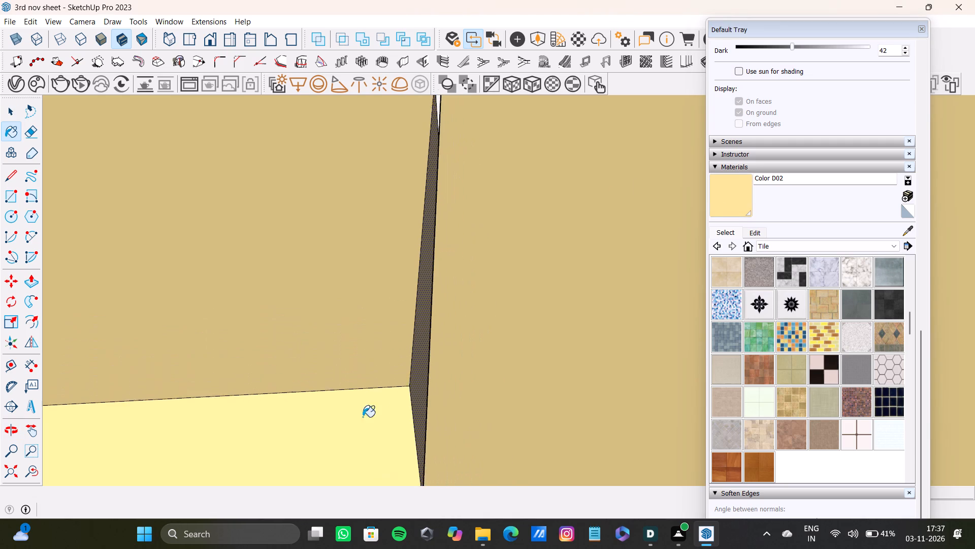
pyautogui.scroll(-3, 363, 417)
pyautogui.click(8, 473)
pyautogui.moveTo(231, 417); pyautogui.dragTo(385, 392, button='middle')
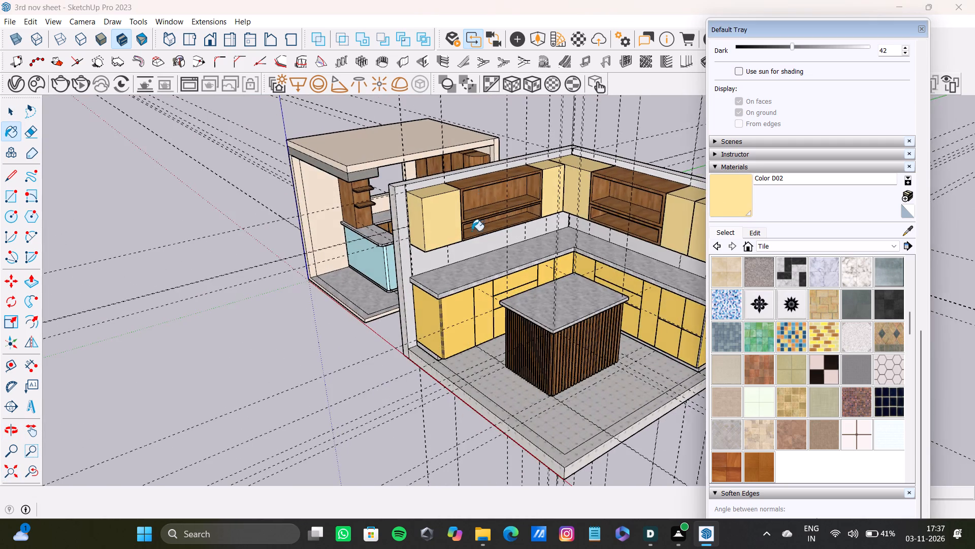
pyautogui.scroll(20, 476, 199)
pyautogui.scroll(16, 476, 199)
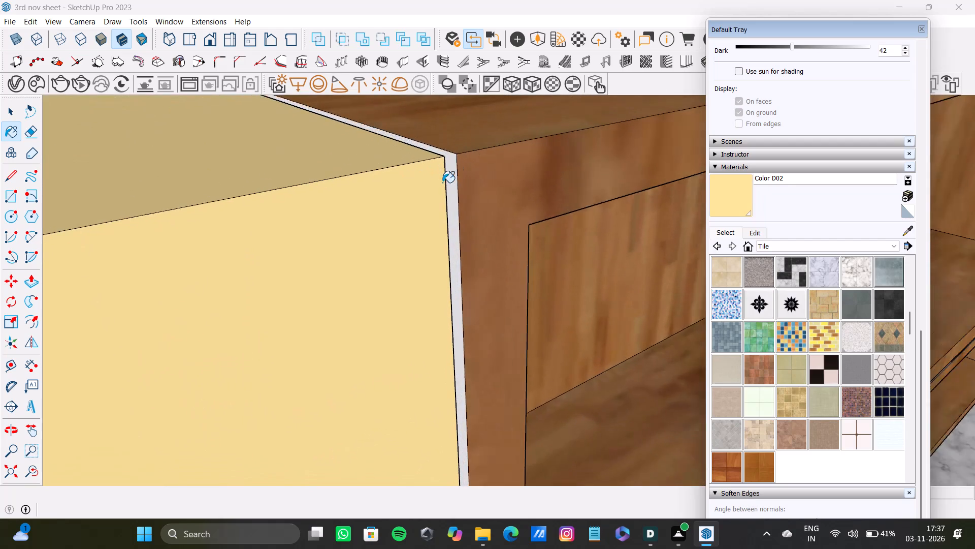
pyautogui.scroll(3, 442, 182)
pyautogui.moveTo(445, 190); pyautogui.dragTo(186, 252, button='middle')
pyautogui.scroll(4, 429, 178)
pyautogui.press('space')
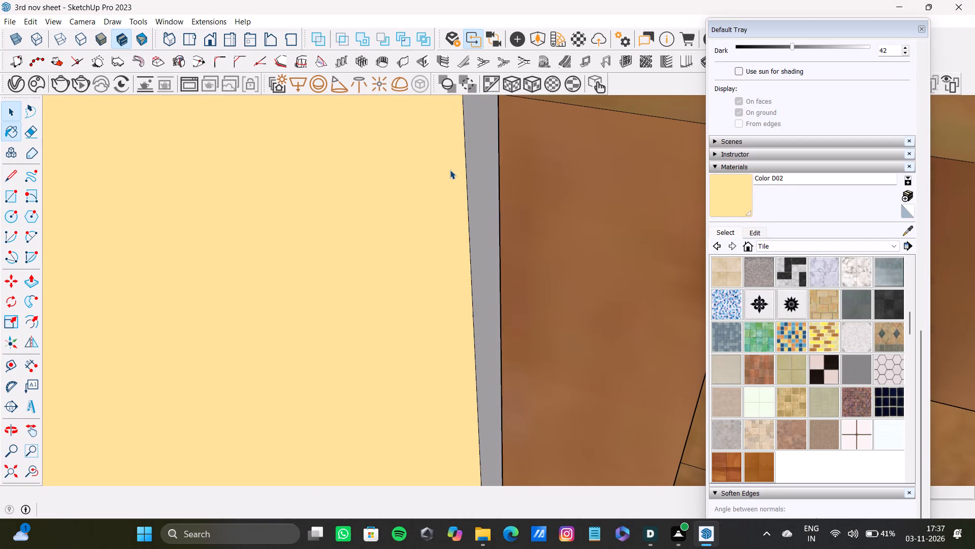
pyautogui.click(491, 168)
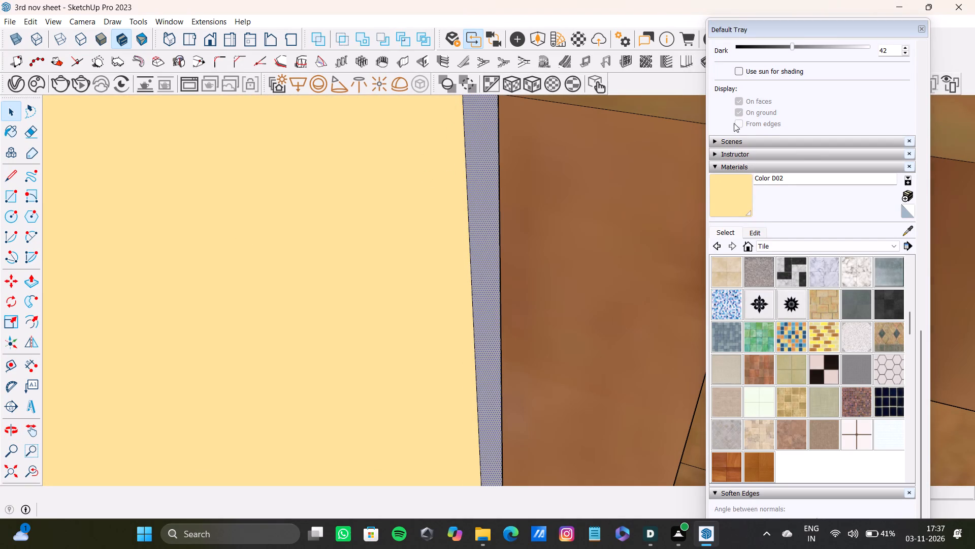
pyautogui.click(739, 194)
pyautogui.click(474, 196)
# Select the underside of the first run's outer-end wall cabinet and paint it with Color D02.
pyautogui.scroll(-19, 470, 241)
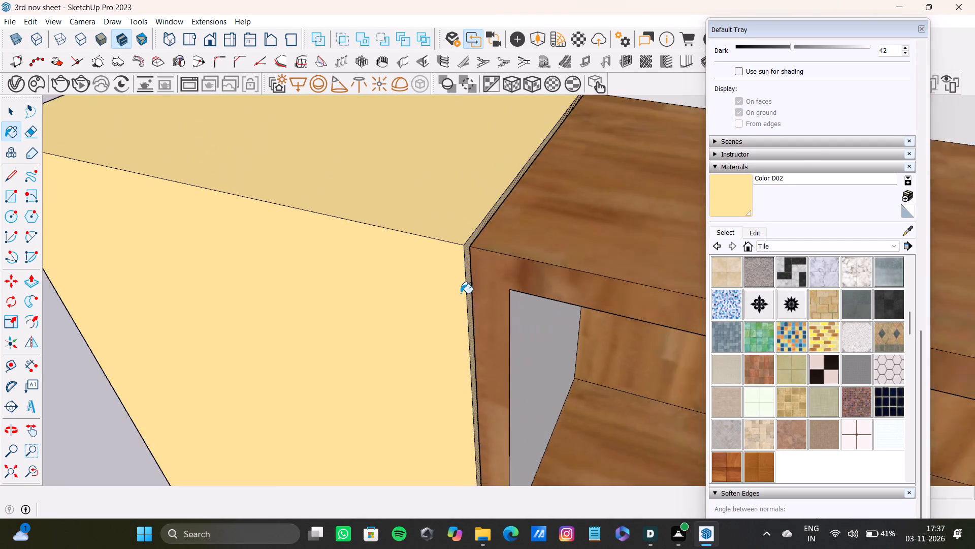
pyautogui.scroll(-20, 461, 293)
pyautogui.moveTo(376, 342); pyautogui.dragTo(500, 254, button='middle')
pyautogui.scroll(1, 480, 258)
pyautogui.keyDown('shift'); pyautogui.moveTo(483, 249); pyautogui.dragTo(434, 251, button='middle'); pyautogui.keyUp('shift')
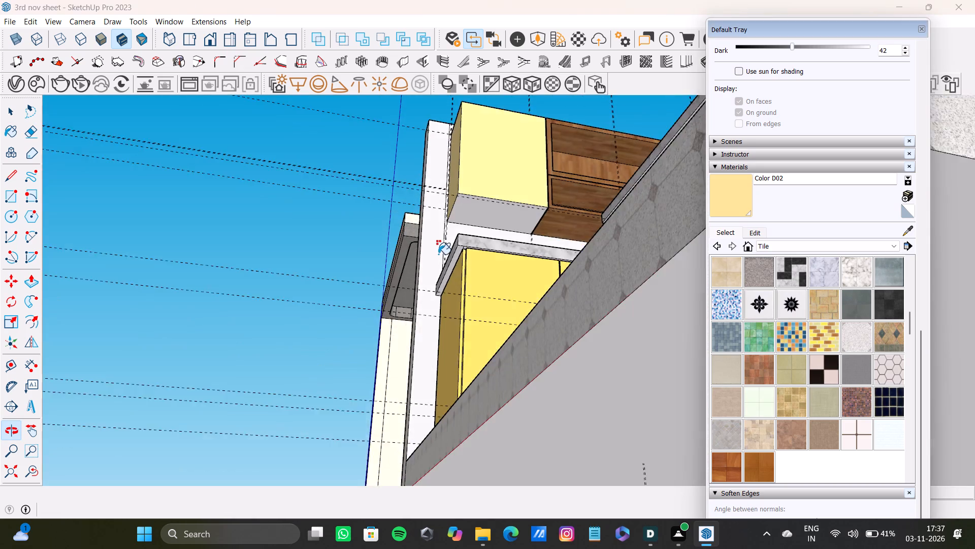
pyautogui.scroll(4, 440, 255)
pyautogui.keyDown('shift'); pyautogui.moveTo(456, 241); pyautogui.dragTo(346, 371, button='middle'); pyautogui.keyUp('shift')
pyautogui.scroll(7, 401, 337)
pyautogui.press('space')
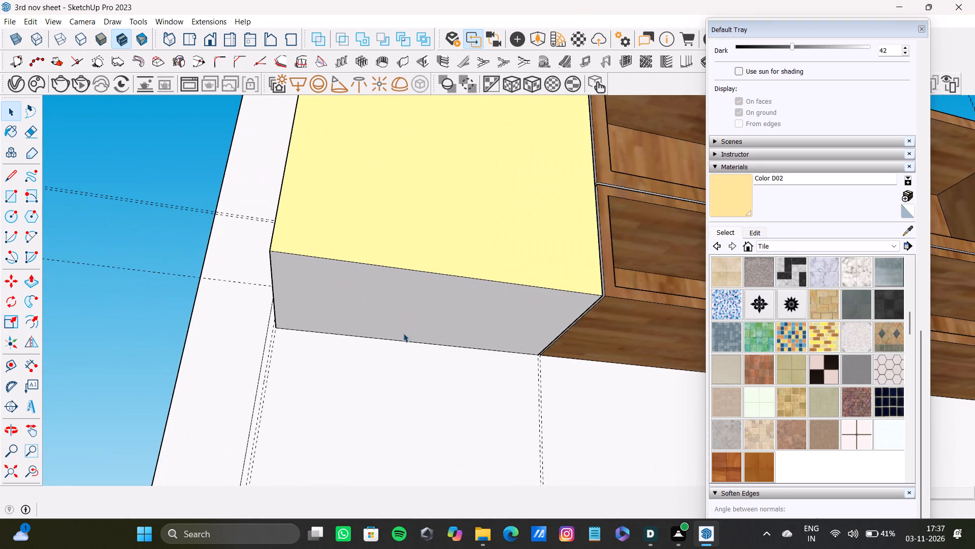
pyautogui.click(409, 322)
pyautogui.click(744, 190)
pyautogui.click(421, 306)
# Select the first run's upper shelf underside strip, inner side face and front frame, and paint them with sampled Wood Floor.
pyautogui.scroll(-2, 411, 311)
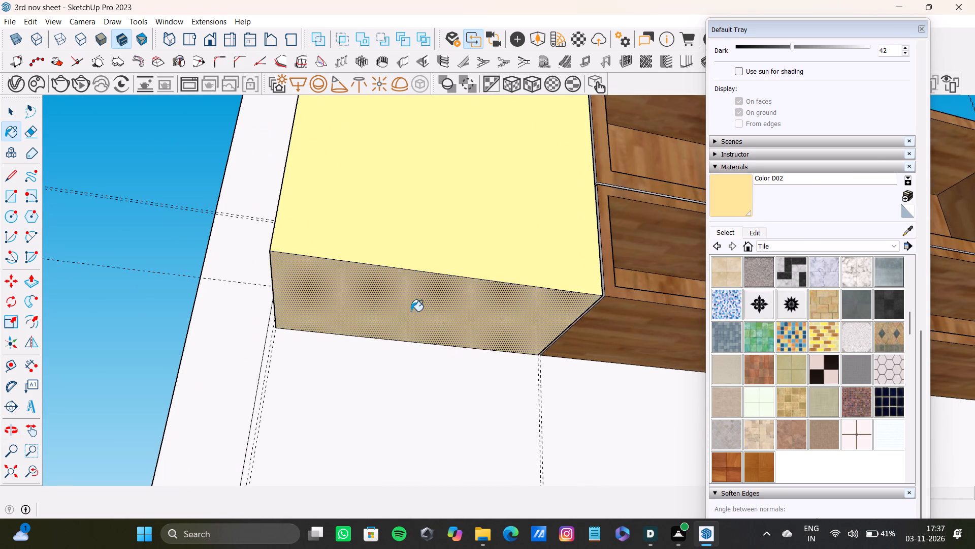
pyautogui.scroll(-6, 411, 311)
pyautogui.keyDown('shift'); pyautogui.moveTo(449, 304); pyautogui.dragTo(336, 406, button='middle'); pyautogui.keyUp('shift')
pyautogui.scroll(13, 468, 346)
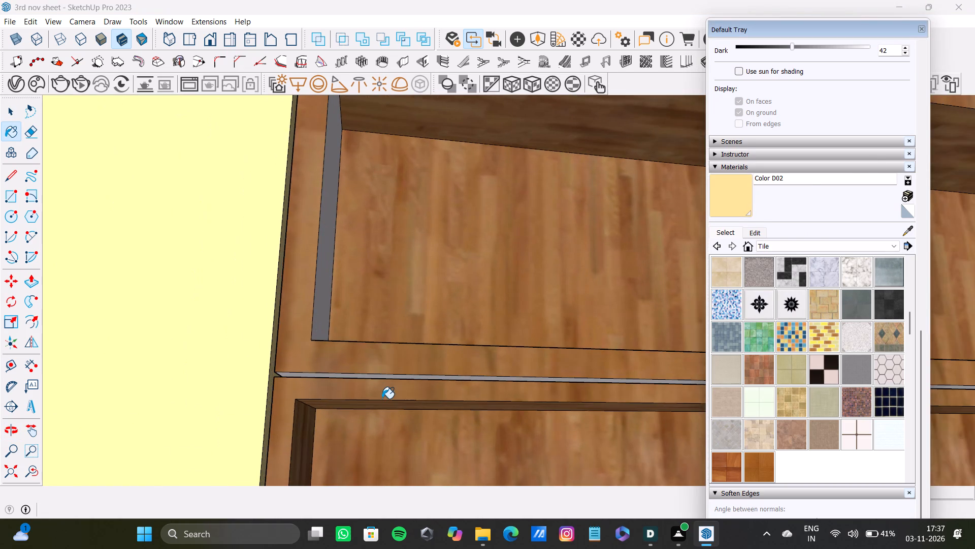
pyautogui.press('space')
pyautogui.scroll(7, 346, 384)
pyautogui.moveTo(296, 374); pyautogui.dragTo(320, 364, button='middle')
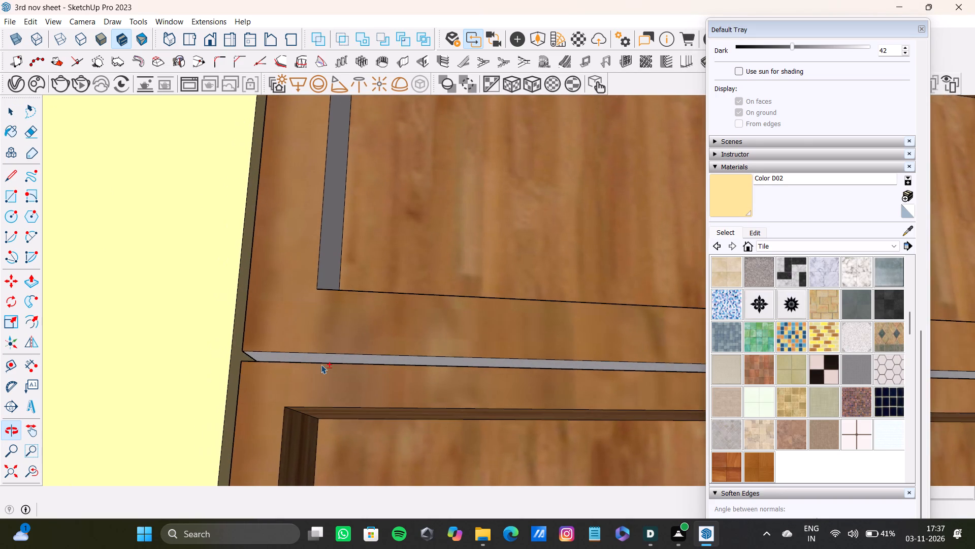
pyautogui.keyDown('shift'); pyautogui.scroll(6, 321, 364); pyautogui.keyUp('shift')
pyautogui.click(318, 352)
pyautogui.keyDown('shift'); pyautogui.click(331, 218); pyautogui.keyUp('shift')
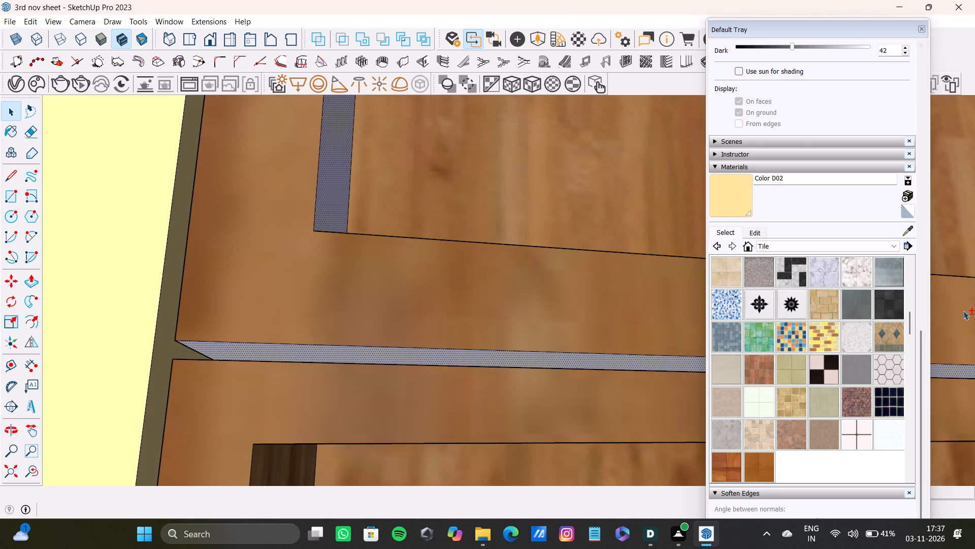
pyautogui.keyDown('shift'); pyautogui.moveTo(910, 232); pyautogui.dragTo(897, 234); pyautogui.keyUp('shift')
pyautogui.keyDown('shift'); pyautogui.click(339, 274); pyautogui.keyUp('shift')
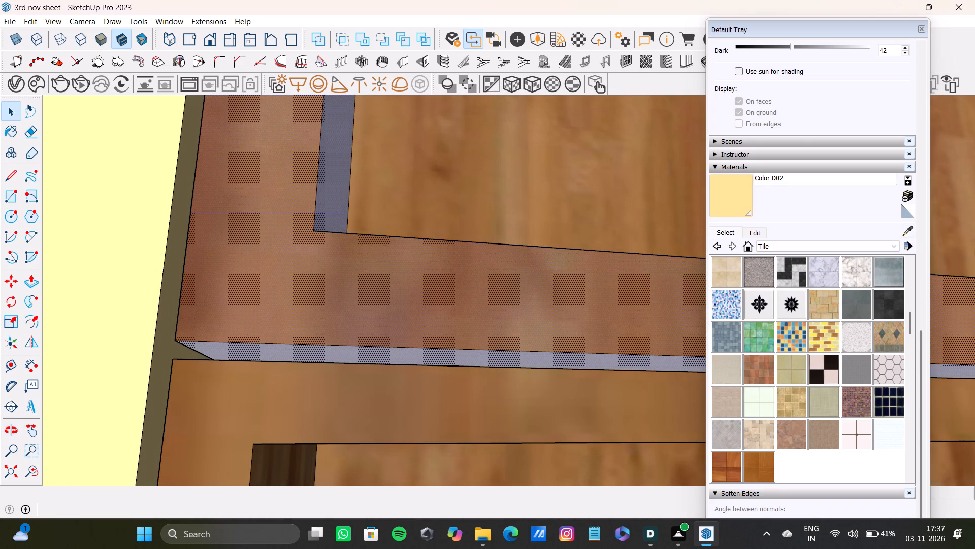
pyautogui.keyDown('shift'); pyautogui.click(903, 232); pyautogui.keyUp('shift')
pyautogui.keyDown('shift'); pyautogui.click(525, 286); pyautogui.keyUp('shift')
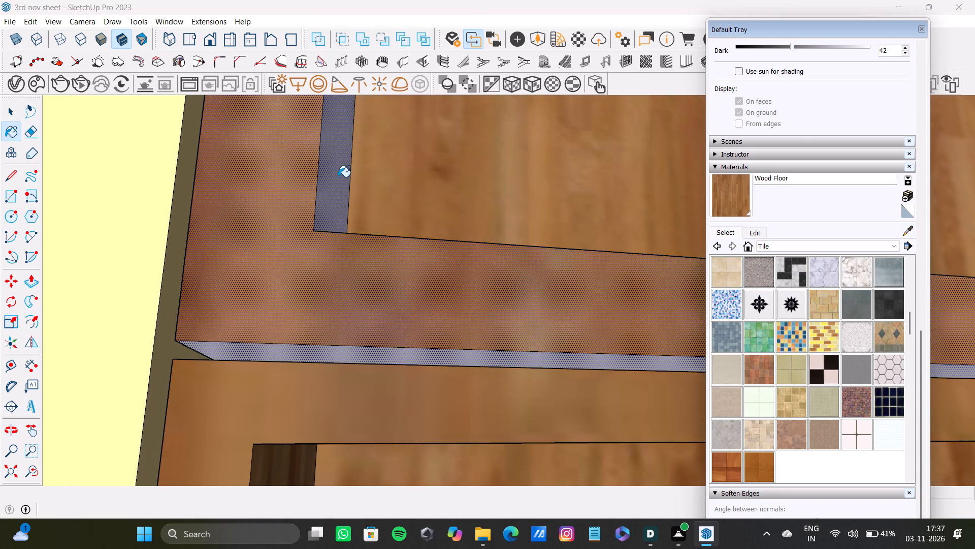
pyautogui.keyDown('shift'); pyautogui.click(338, 177); pyautogui.keyUp('shift')
# Paint the shelf unit's side strip next to the outer-end wall cabinet with Wood Floor, sampled from the shelf frame.
pyautogui.keyDown('shift'); pyautogui.scroll(-18, 412, 326); pyautogui.keyUp('shift')
pyautogui.keyDown('shift'); pyautogui.moveTo(418, 321); pyautogui.dragTo(377, 354, button='middle'); pyautogui.keyUp('shift')
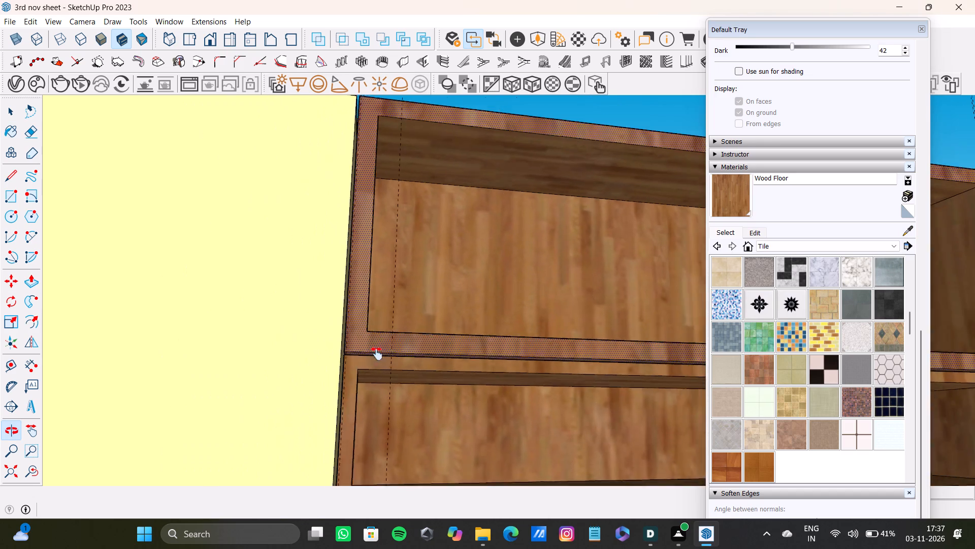
pyautogui.keyDown('shift'); pyautogui.moveTo(377, 354); pyautogui.dragTo(414, 538, button='middle'); pyautogui.keyUp('shift')
pyautogui.scroll(9, 373, 293)
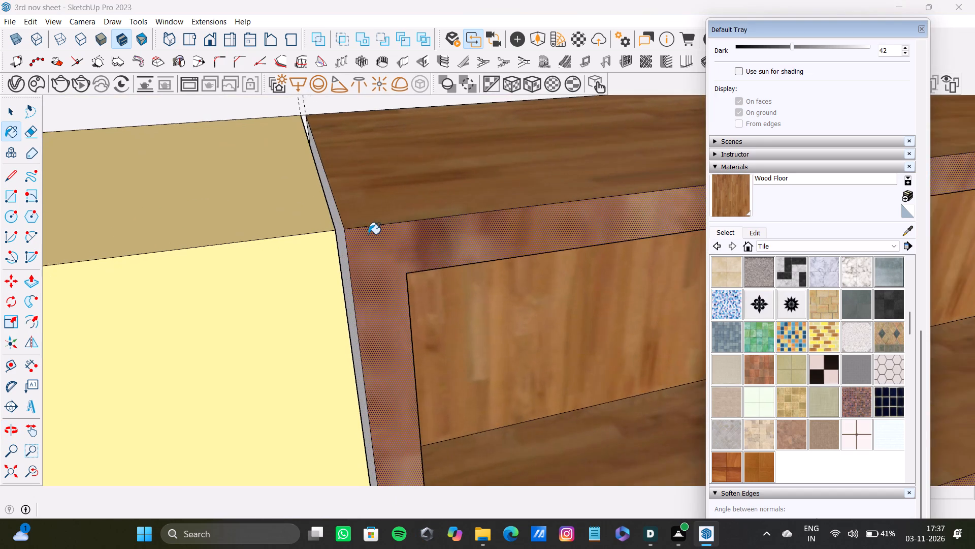
pyautogui.press('space')
pyautogui.scroll(13, 329, 211)
pyautogui.click(364, 260)
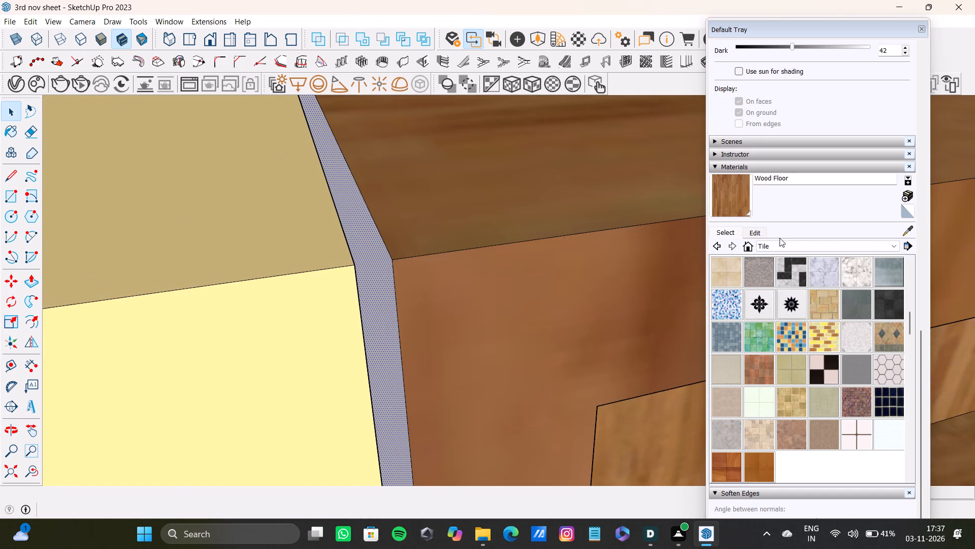
pyautogui.click(909, 228)
pyautogui.click(428, 271)
pyautogui.click(361, 247)
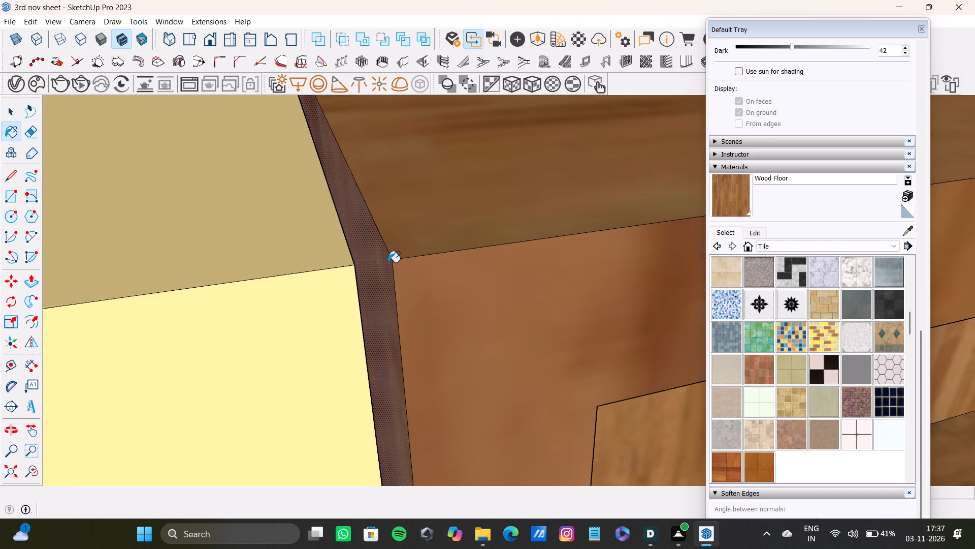
# Paint the top face of the first run's lower shelf, exposed in the gap beneath the upper shelf, with Wood Floor.
pyautogui.scroll(-20, 395, 264)
pyautogui.keyDown('shift'); pyautogui.moveTo(436, 293); pyautogui.dragTo(282, 306, button='middle'); pyautogui.keyUp('shift')
pyautogui.scroll(-15, 299, 289)
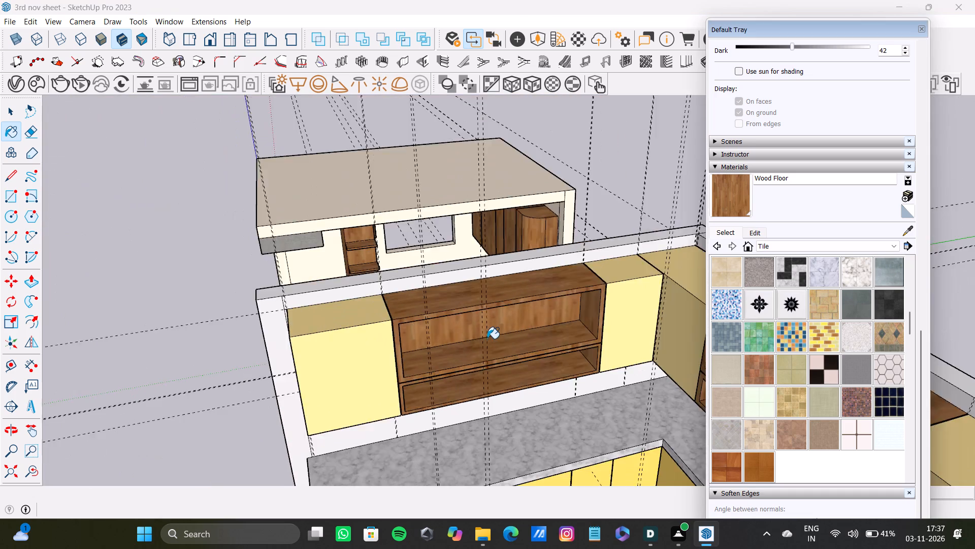
pyautogui.scroll(-15, 487, 339)
pyautogui.moveTo(523, 374); pyautogui.dragTo(541, 290, button='middle')
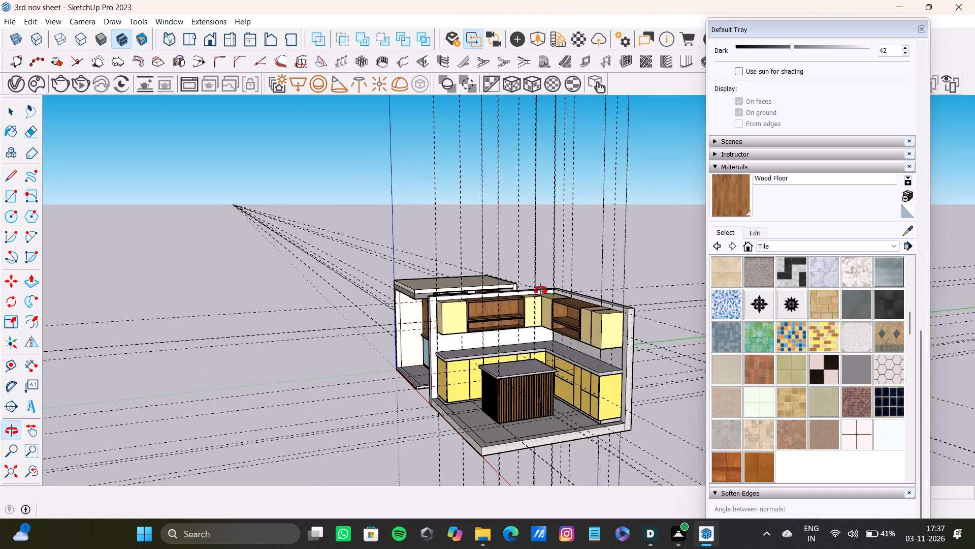
pyautogui.moveTo(541, 290); pyautogui.dragTo(541, 285, button='middle')
pyautogui.scroll(5, 548, 351)
pyautogui.scroll(4, 469, 328)
pyautogui.scroll(18, 460, 282)
pyautogui.moveTo(564, 259); pyautogui.dragTo(479, 307, button='middle')
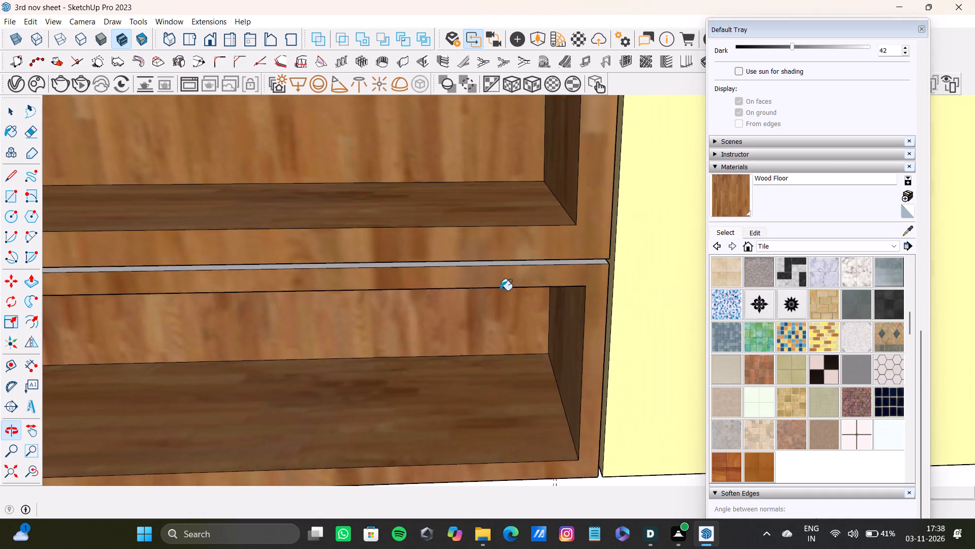
pyautogui.scroll(17, 579, 249)
pyautogui.press('space')
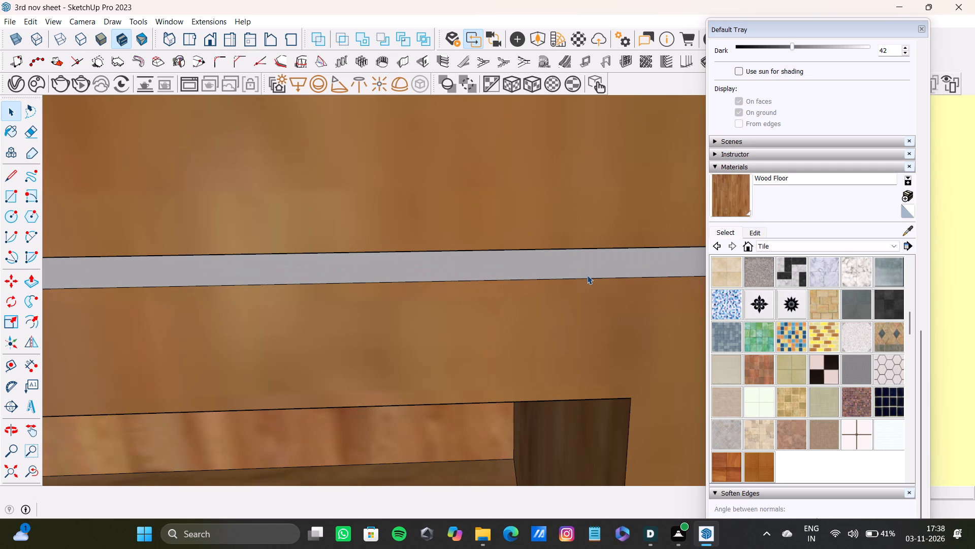
pyautogui.click(587, 273)
pyautogui.click(716, 192)
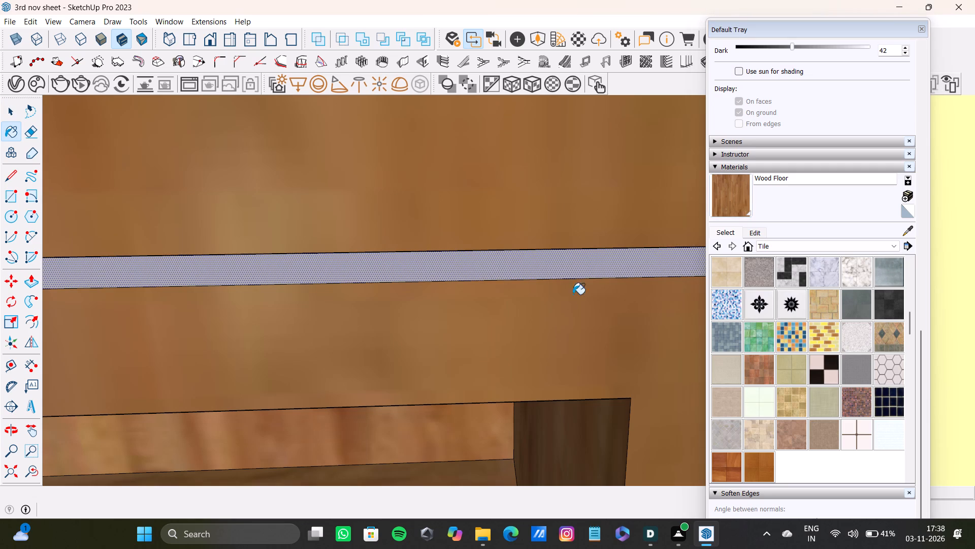
pyautogui.click(584, 274)
# Paint the upper and lower side strips of the first run's shelf unit beside the corner-end wall cabinet with Wood Floor.
pyautogui.scroll(-7, 515, 326)
pyautogui.moveTo(522, 344); pyautogui.dragTo(458, 208, button='middle')
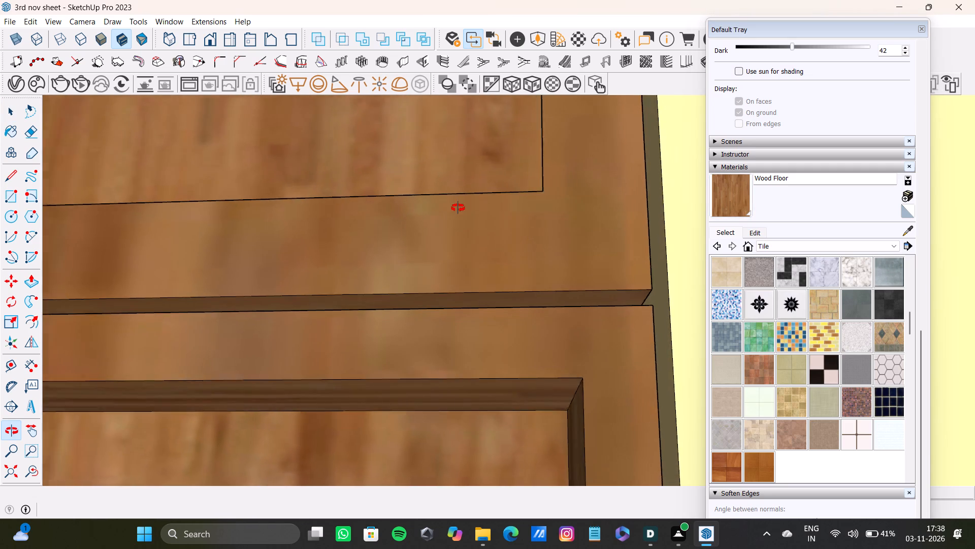
pyautogui.moveTo(458, 208); pyautogui.dragTo(360, 233, button='middle')
pyautogui.press('space')
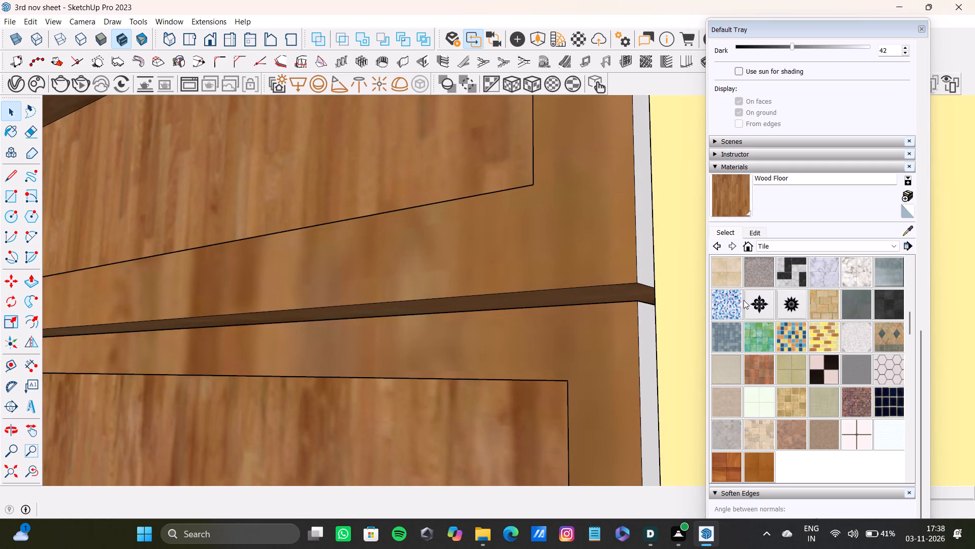
pyautogui.click(642, 266)
pyautogui.click(719, 196)
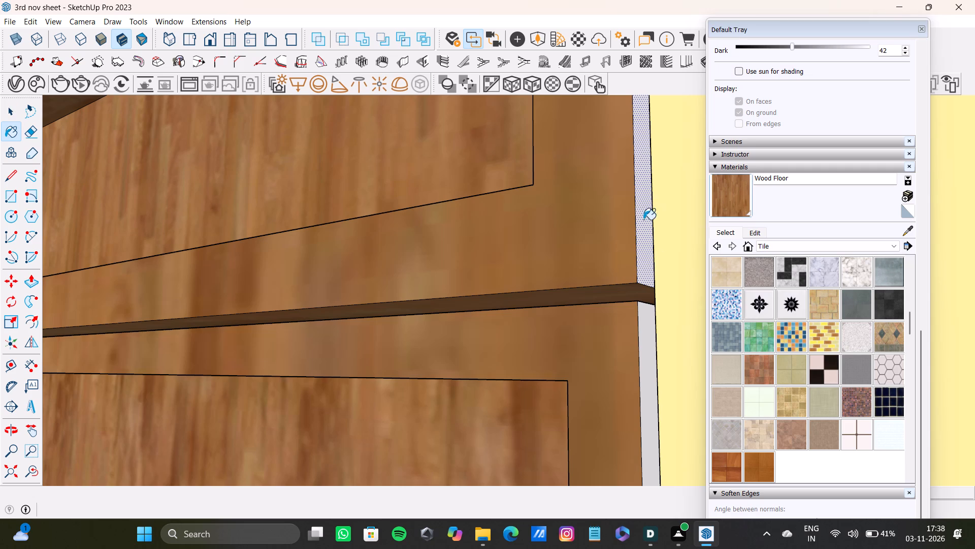
pyautogui.click(643, 223)
pyautogui.press('space')
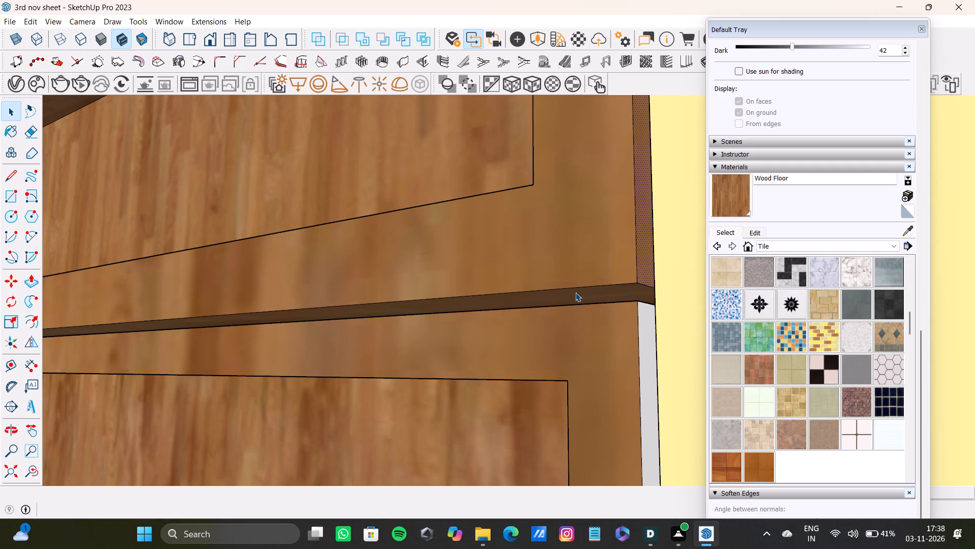
pyautogui.click(642, 316)
pyautogui.click(721, 193)
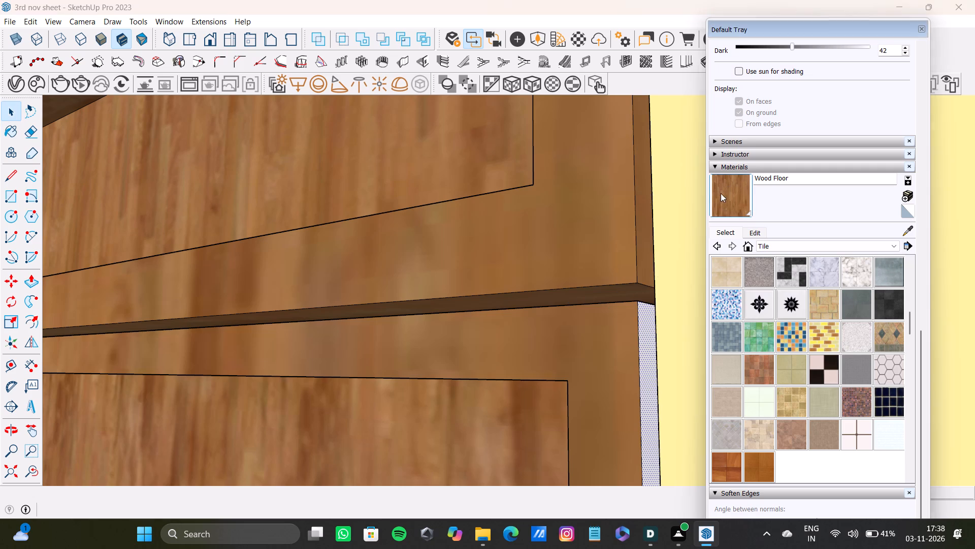
pyautogui.click(649, 323)
# Paint the undersides of the corner wall cabinets beside the shelf unit with Color D02, sampled from the cabinet front.
pyautogui.scroll(-9, 587, 373)
pyautogui.moveTo(583, 383); pyautogui.dragTo(803, 408, button='middle')
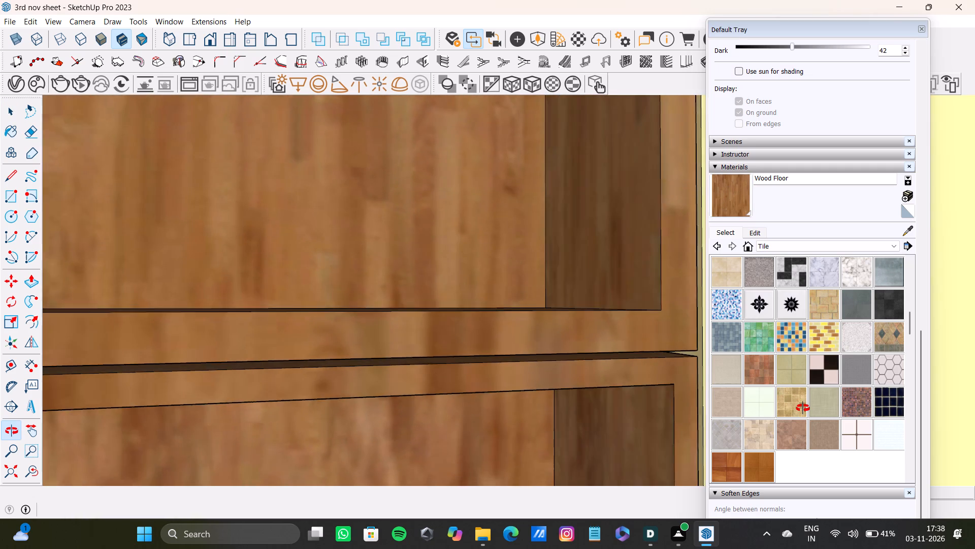
pyautogui.moveTo(803, 408); pyautogui.dragTo(804, 410, button='middle')
pyautogui.scroll(-18, 398, 409)
pyautogui.moveTo(402, 399); pyautogui.dragTo(454, 302, button='middle')
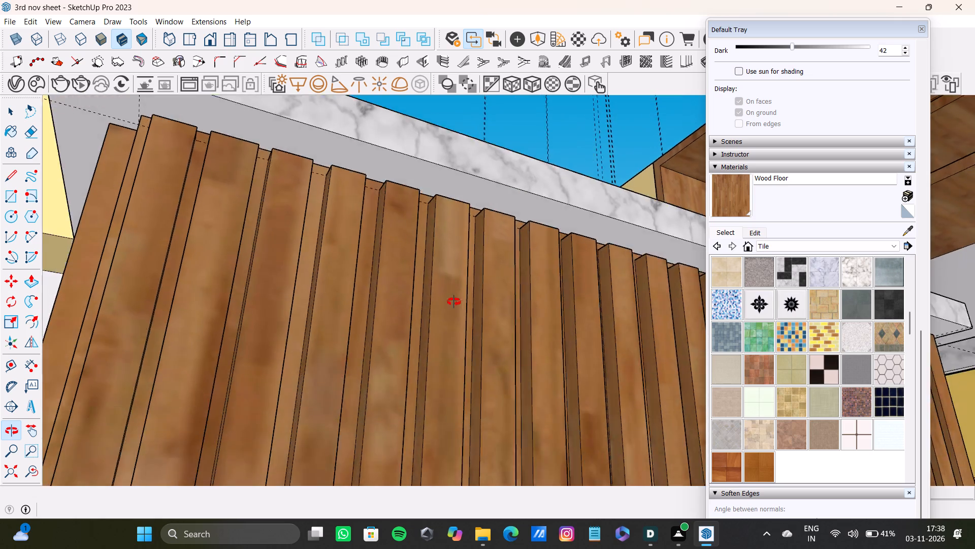
pyautogui.moveTo(454, 302); pyautogui.dragTo(409, 353, button='middle')
pyautogui.scroll(6, 491, 390)
pyautogui.moveTo(465, 392); pyautogui.dragTo(448, 376, button='middle')
pyautogui.scroll(2, 488, 373)
pyautogui.press('space')
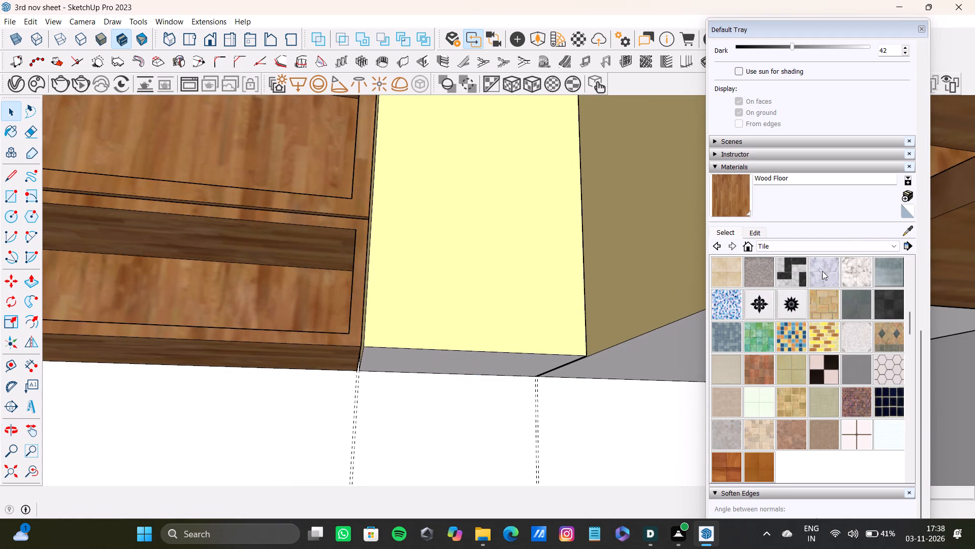
pyautogui.click(903, 235)
pyautogui.click(408, 286)
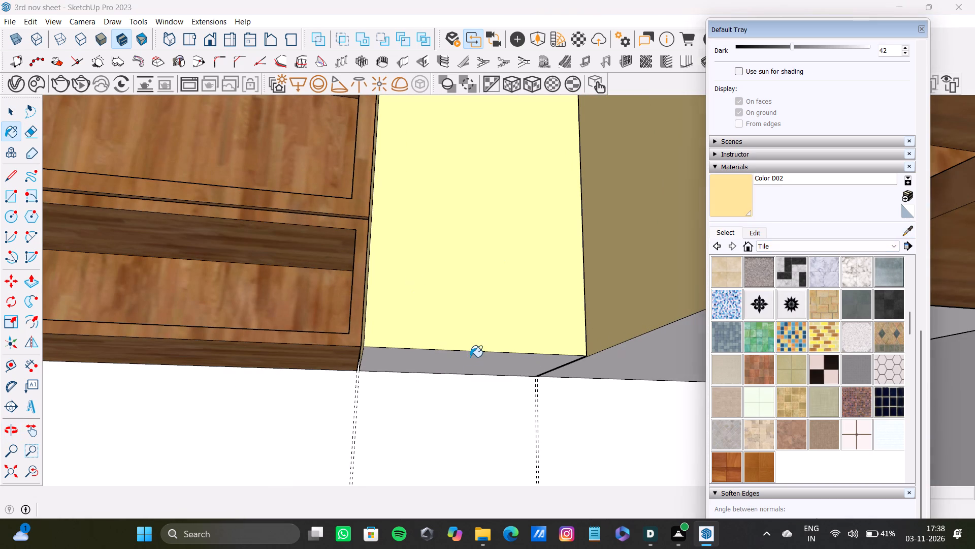
pyautogui.click(470, 357)
pyautogui.click(623, 357)
# Examine the L-shaped kitchen's cabinets, shelves, island and walls from several sides, alongside the neighbouring kitchen.
pyautogui.scroll(-8, 636, 361)
pyautogui.moveTo(568, 344); pyautogui.dragTo(577, 349, button='middle')
pyautogui.scroll(-12, 576, 349)
pyautogui.moveTo(576, 351); pyautogui.dragTo(490, 361, button='middle')
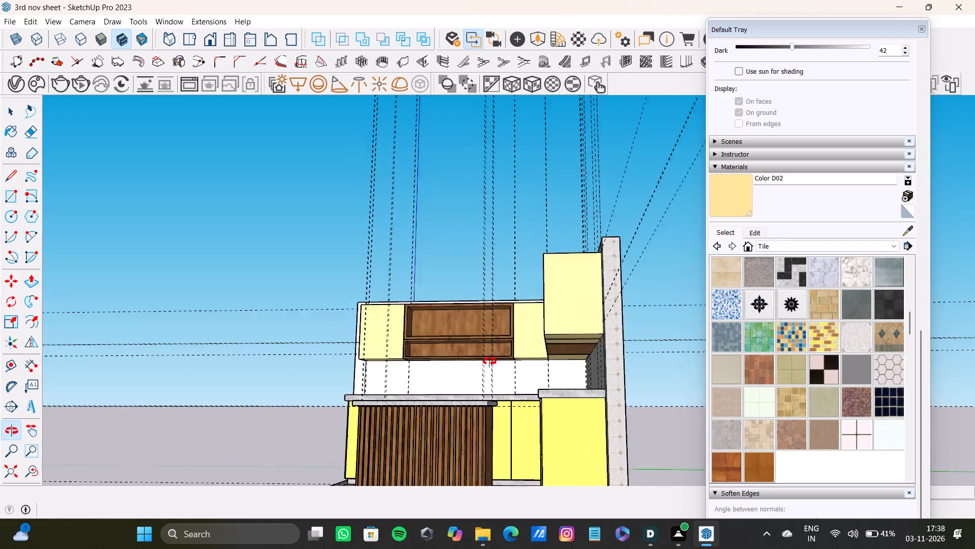
pyautogui.moveTo(490, 361); pyautogui.dragTo(590, 415, button='middle')
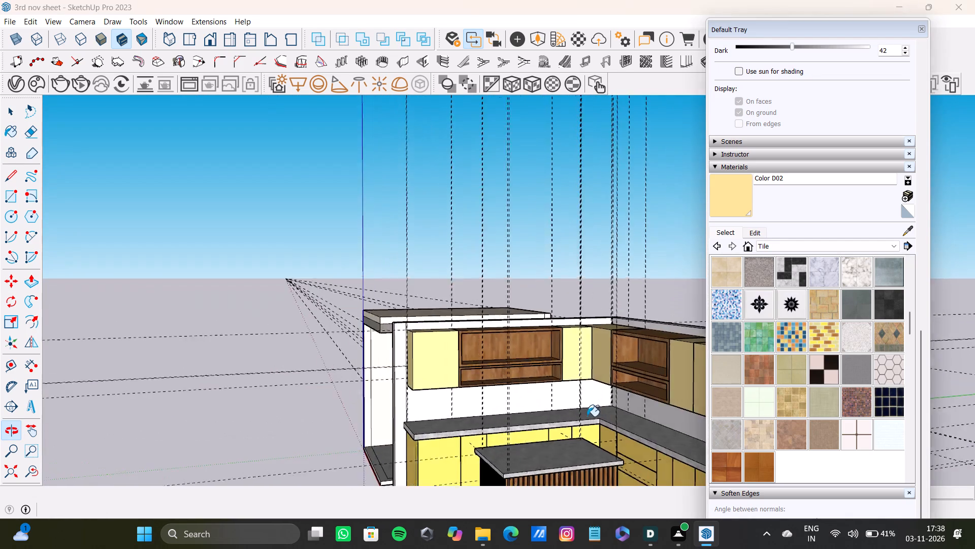
pyautogui.scroll(-12, 578, 415)
pyautogui.moveTo(531, 423); pyautogui.dragTo(671, 439, button='middle')
pyautogui.scroll(8, 576, 391)
pyautogui.scroll(-5, 577, 390)
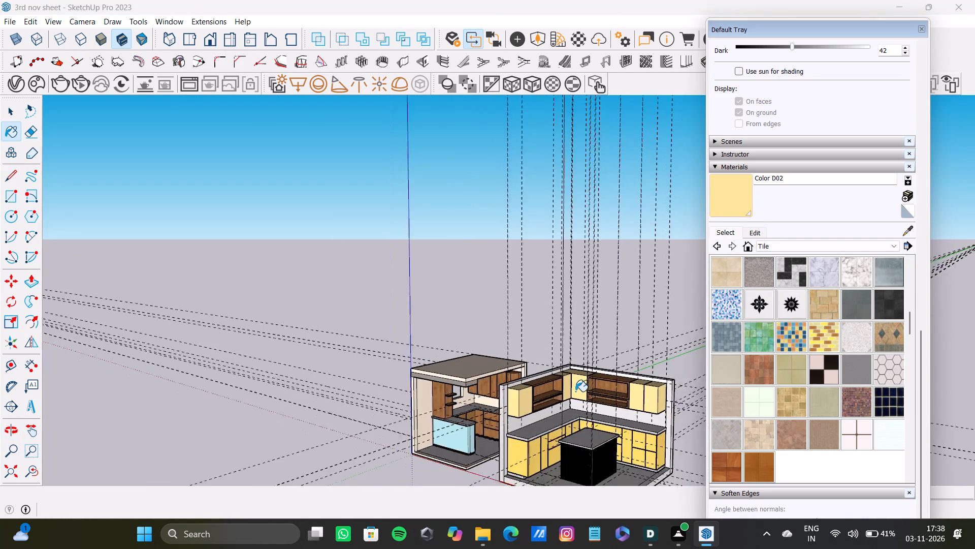
pyautogui.scroll(-3, 575, 391)
pyautogui.scroll(-7, 577, 446)
pyautogui.keyDown('shift'); pyautogui.moveTo(577, 444); pyautogui.dragTo(558, 391, button='middle'); pyautogui.keyUp('shift')
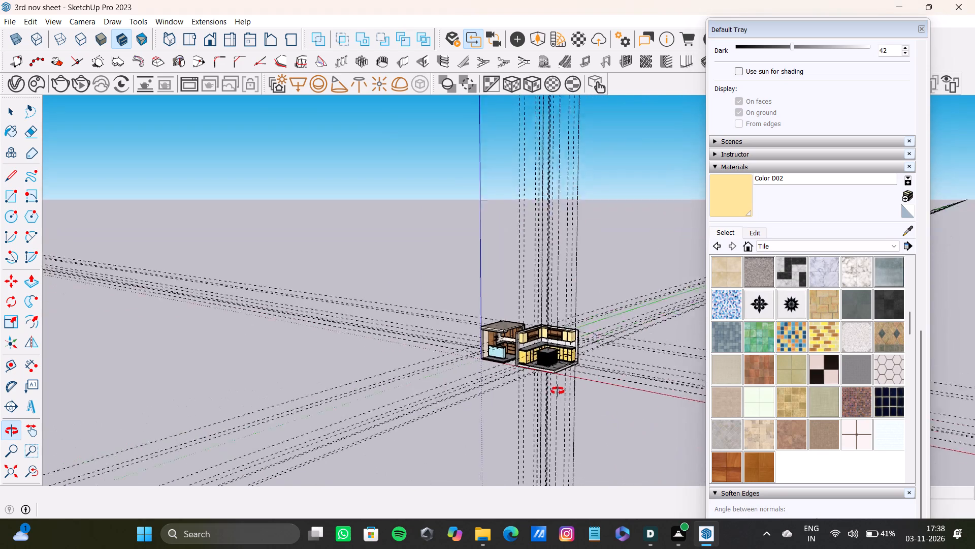
pyautogui.keyDown('shift'); pyautogui.moveTo(558, 391); pyautogui.dragTo(562, 396, button='middle'); pyautogui.keyUp('shift')
pyautogui.scroll(16, 562, 367)
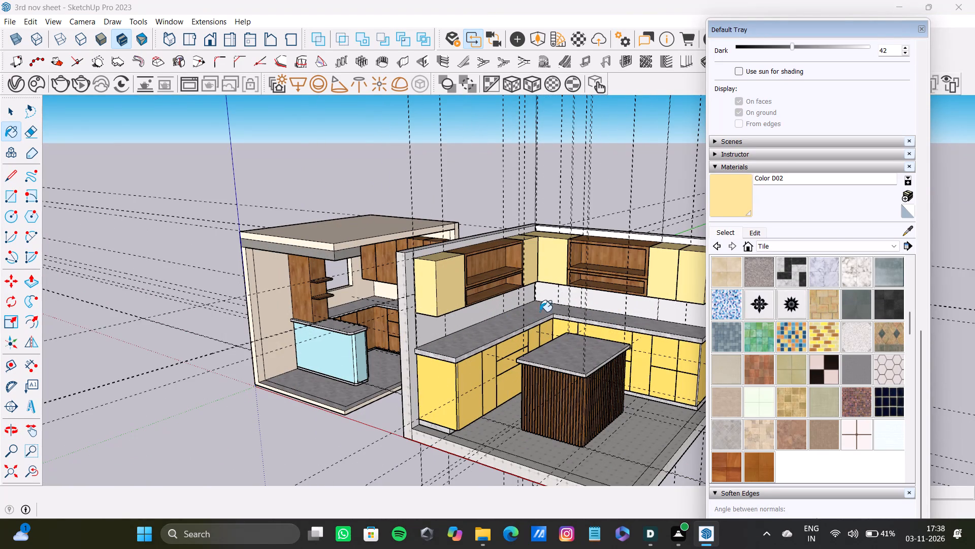
pyautogui.scroll(-11, 379, 276)
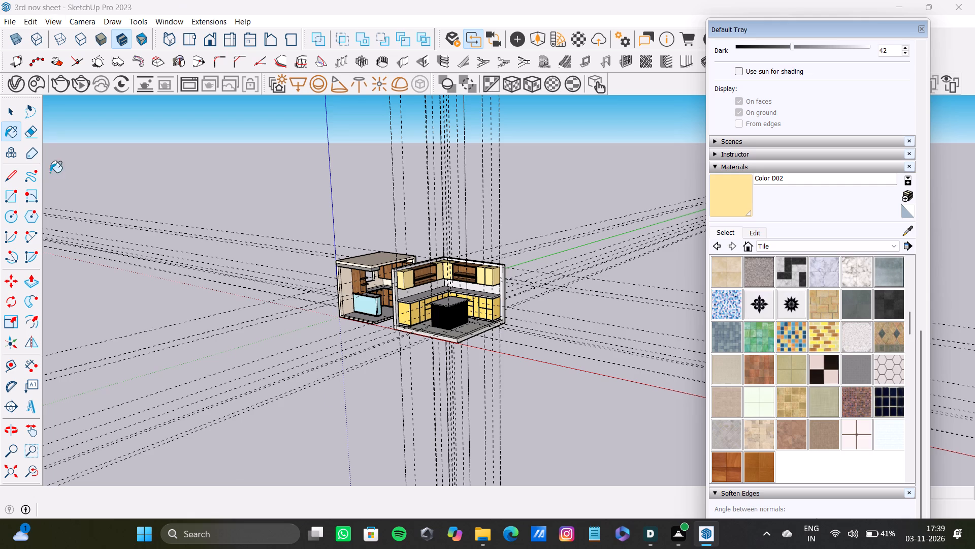
pyautogui.scroll(17, 513, 293)
pyautogui.scroll(20, 436, 302)
pyautogui.scroll(3, 436, 302)
pyautogui.scroll(-11, 451, 304)
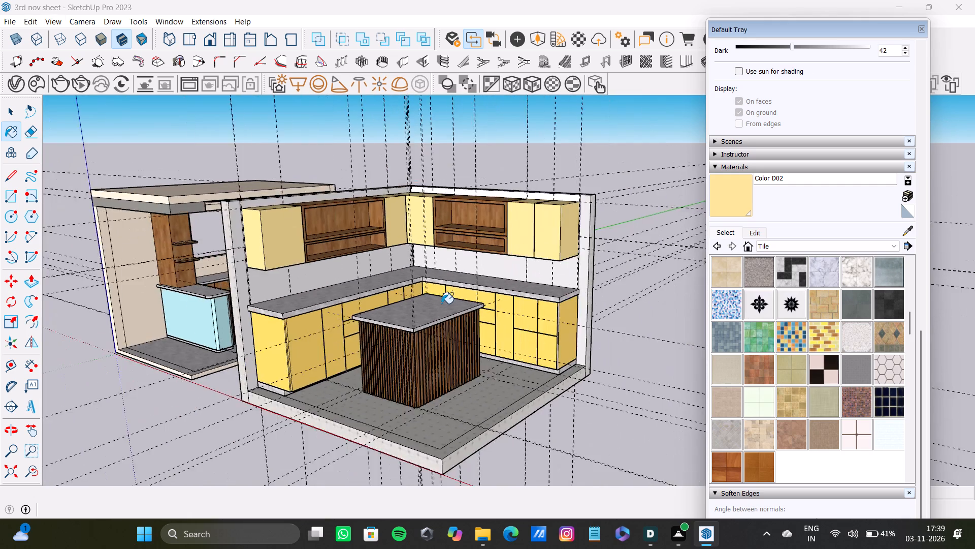
pyautogui.scroll(-4, 441, 303)
pyautogui.moveTo(437, 309); pyautogui.dragTo(493, 284, button='middle')
pyautogui.scroll(13, 444, 292)
pyautogui.scroll(-9, 376, 282)
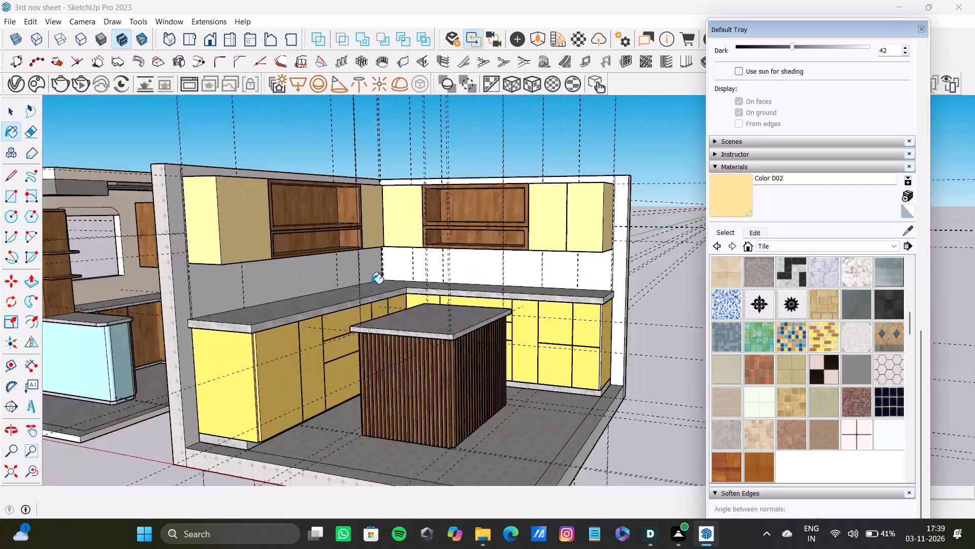
pyautogui.scroll(-3, 371, 284)
pyautogui.moveTo(371, 284); pyautogui.dragTo(377, 221, button='middle')
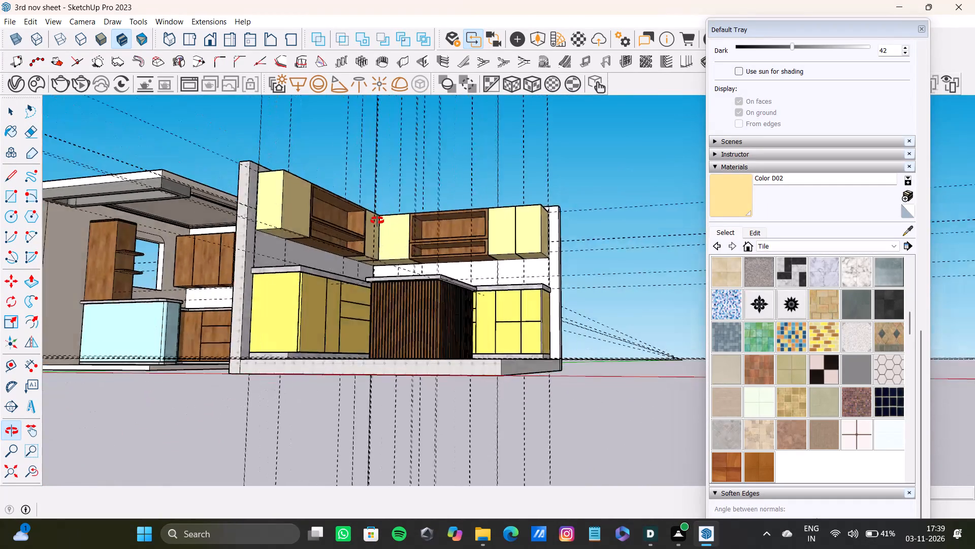
pyautogui.moveTo(377, 221); pyautogui.dragTo(257, 260, button='middle')
pyautogui.scroll(-8, 409, 295)
pyautogui.moveTo(399, 313); pyautogui.dragTo(593, 322, button='middle')
pyautogui.scroll(6, 403, 315)
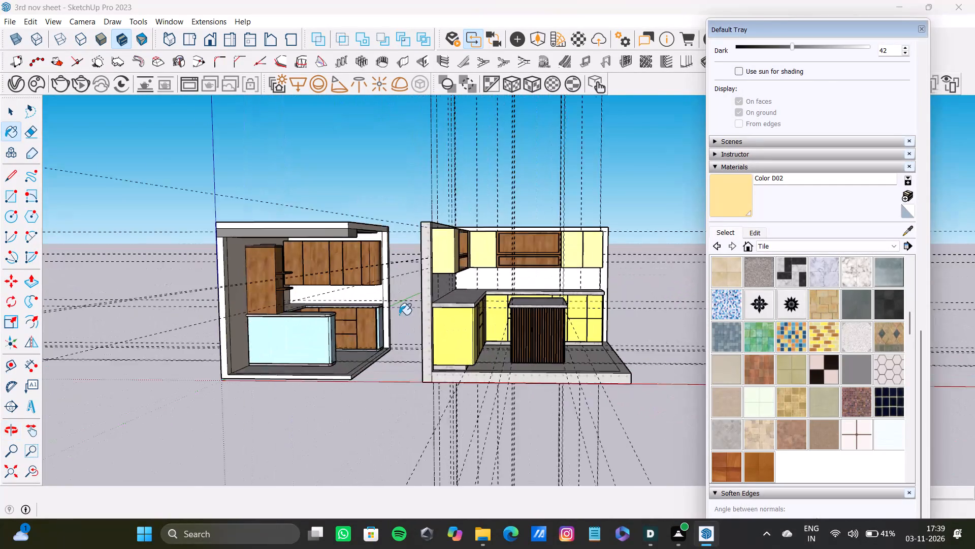
pyautogui.scroll(3, 399, 315)
pyautogui.moveTo(409, 298); pyautogui.dragTo(611, 294, button='middle')
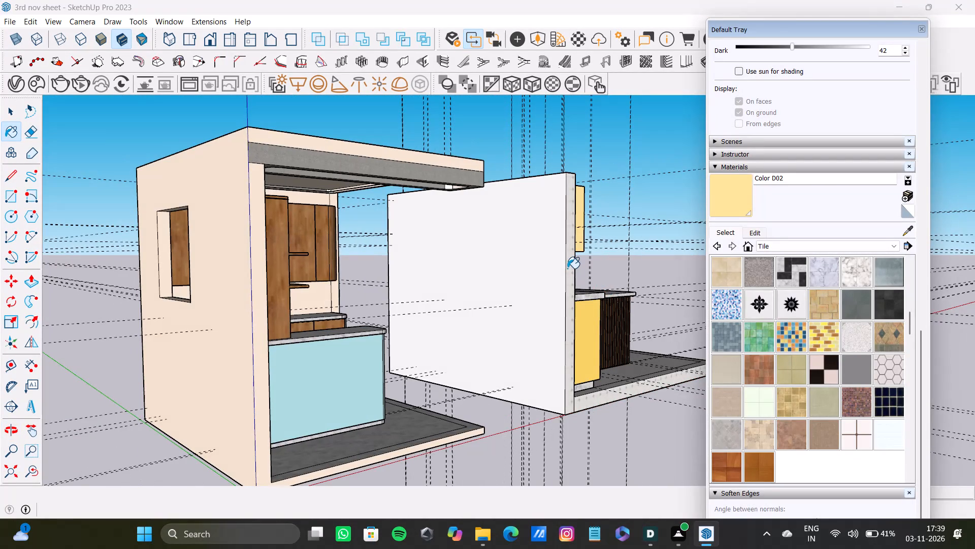
# Select the outer face of the wall facing the neighbouring kitchen and compare the two kitchens' walls and ceiling from all sides.
pyautogui.press('space')
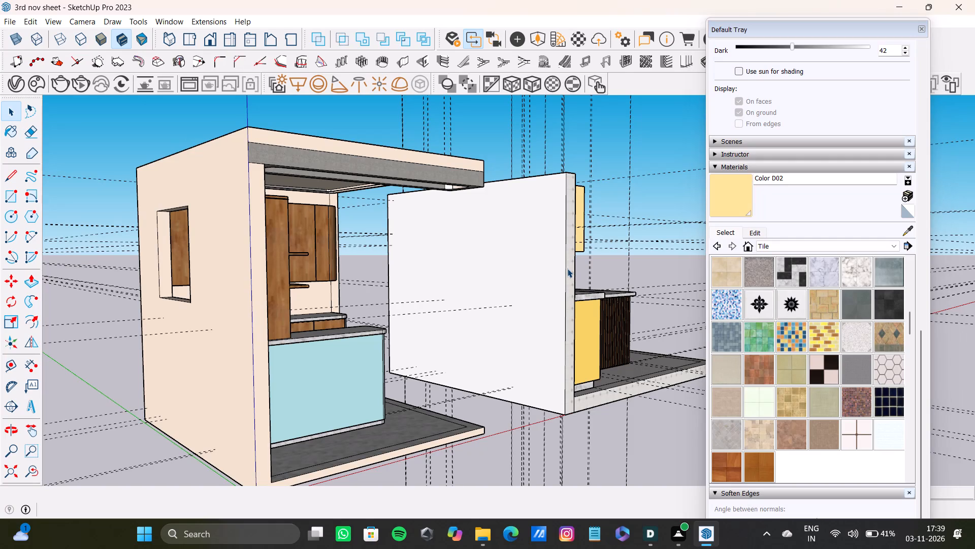
pyautogui.click(535, 264)
pyautogui.scroll(-17, 579, 272)
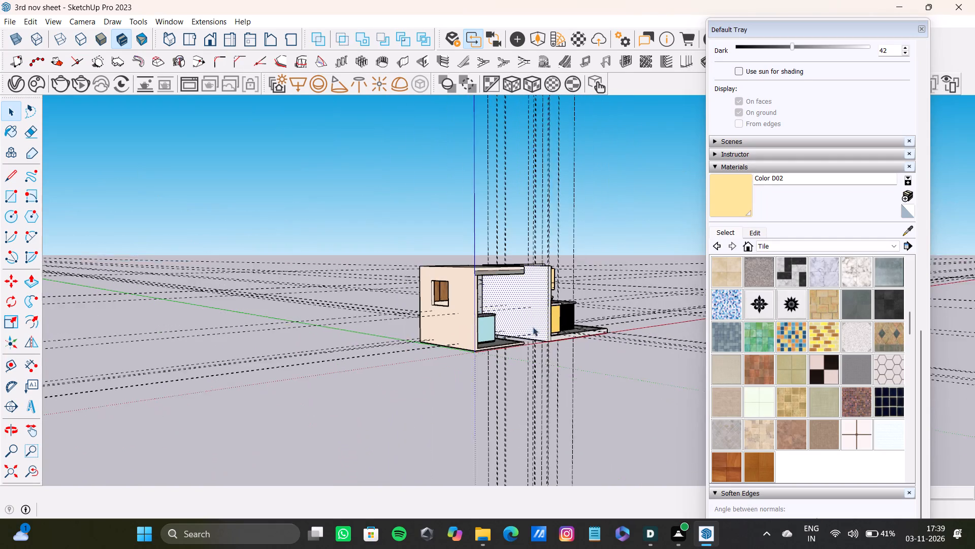
pyautogui.scroll(-3, 533, 327)
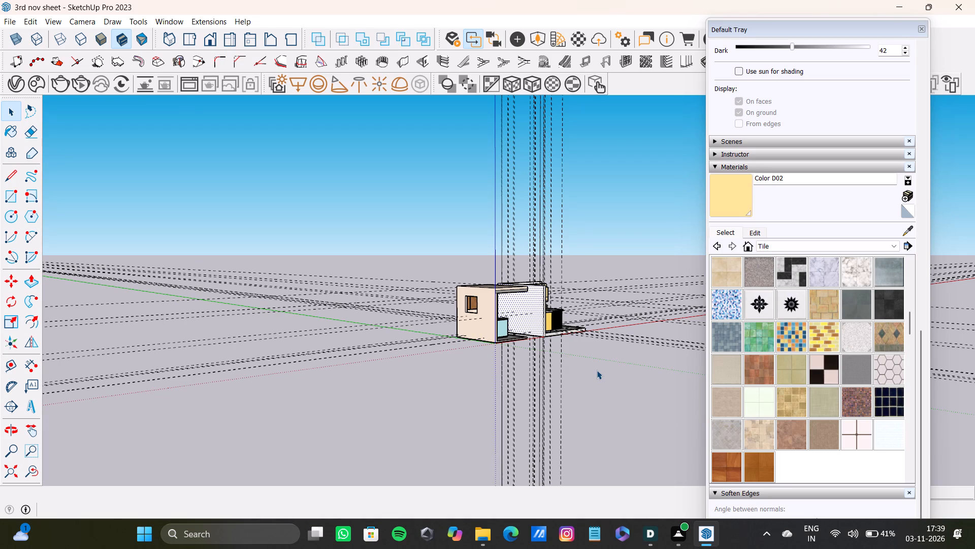
pyautogui.scroll(13, 451, 265)
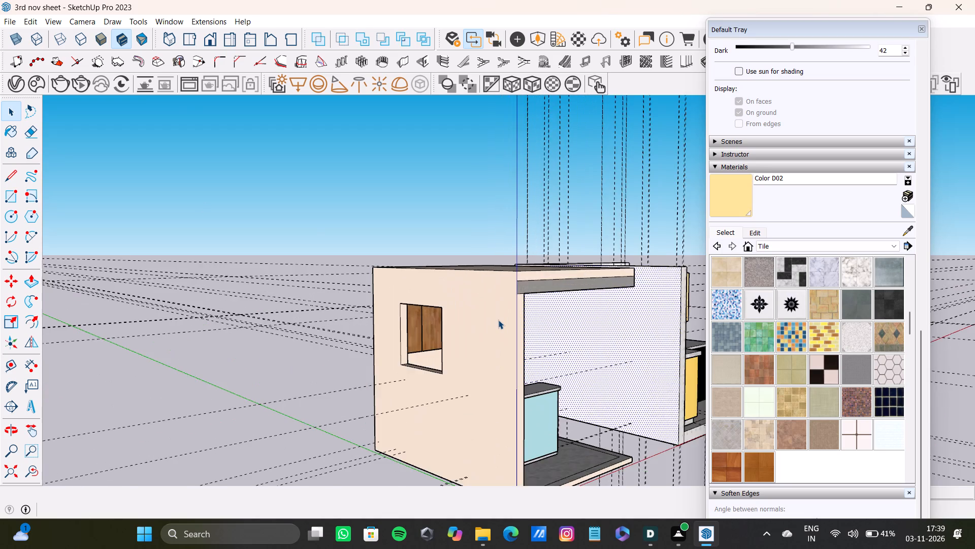
pyautogui.scroll(-7, 498, 320)
pyautogui.moveTo(499, 323); pyautogui.dragTo(322, 337, button='middle')
pyautogui.scroll(8, 614, 361)
pyautogui.moveTo(552, 339); pyautogui.dragTo(433, 324, button='middle')
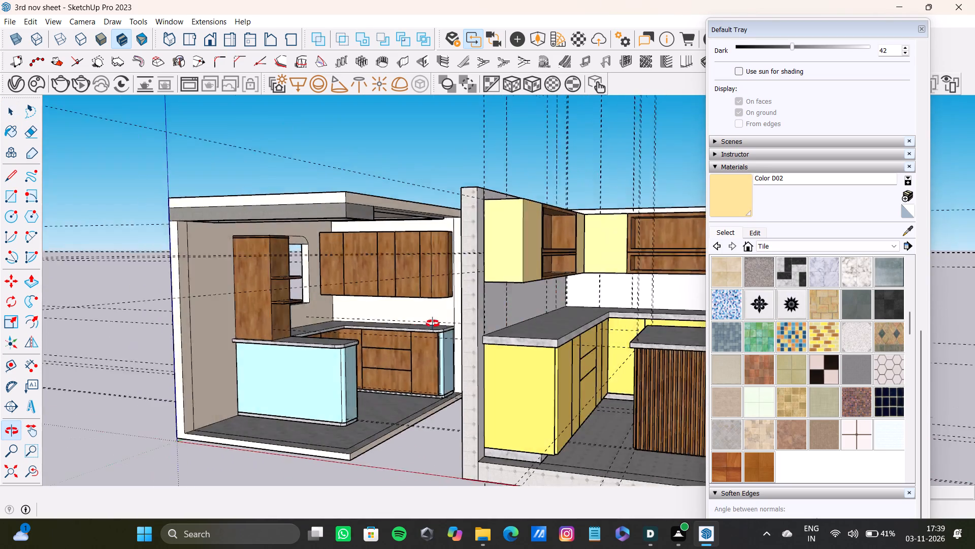
pyautogui.moveTo(433, 324); pyautogui.dragTo(497, 351, button='middle')
pyautogui.scroll(-9, 500, 363)
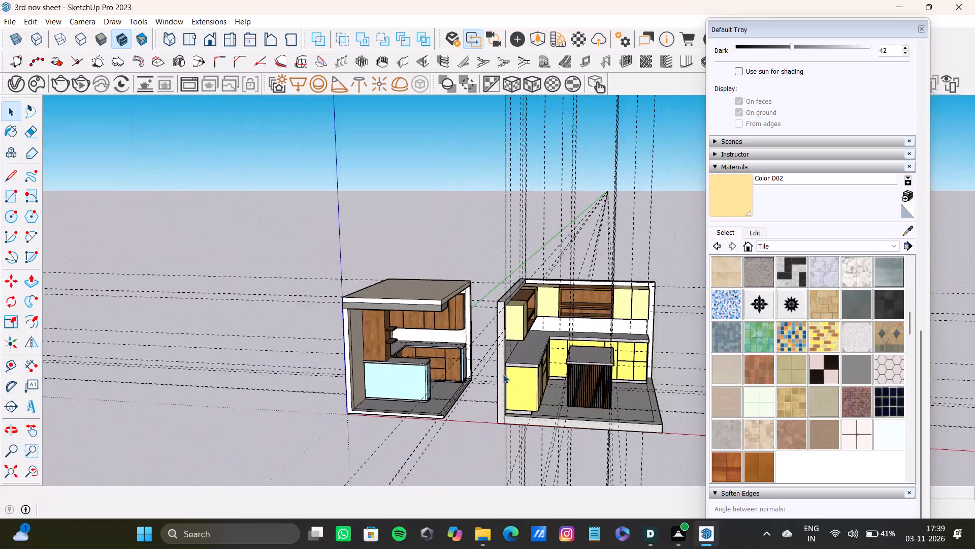
pyautogui.moveTo(503, 374); pyautogui.dragTo(703, 348, button='middle')
pyautogui.scroll(1, 503, 374)
pyautogui.scroll(3, 544, 354)
pyautogui.scroll(-4, 544, 354)
pyautogui.moveTo(545, 353); pyautogui.dragTo(560, 253, button='middle')
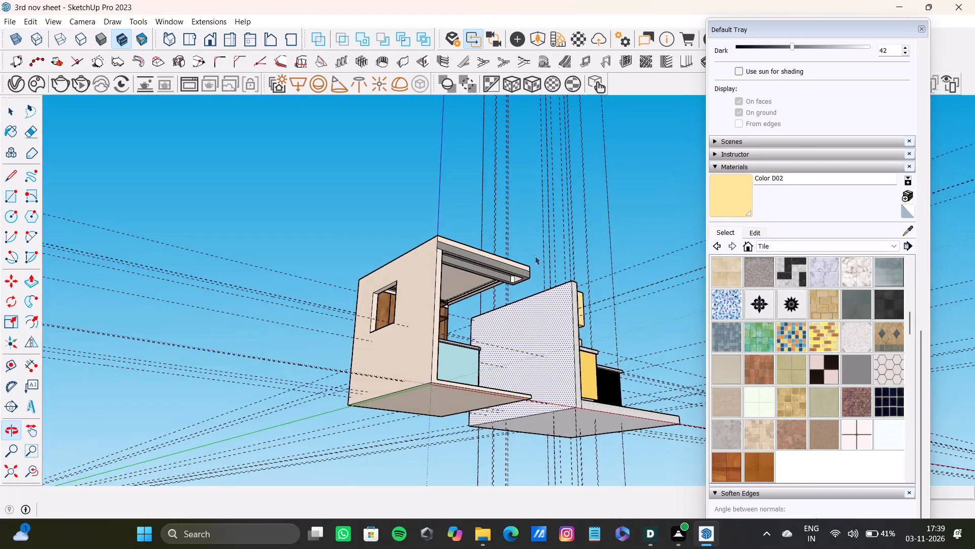
pyautogui.scroll(-4, 464, 319)
pyautogui.moveTo(450, 335); pyautogui.dragTo(398, 341, button='middle')
pyautogui.scroll(5, 461, 323)
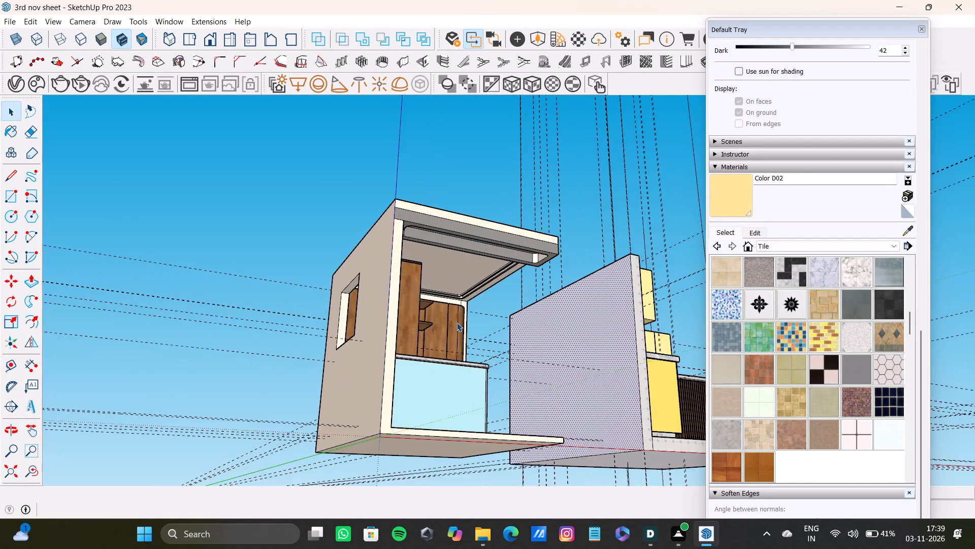
pyautogui.scroll(4, 457, 322)
pyautogui.moveTo(457, 317); pyautogui.dragTo(283, 268, button='middle')
pyautogui.scroll(-8, 363, 275)
pyautogui.moveTo(404, 273); pyautogui.dragTo(323, 386, button='middle')
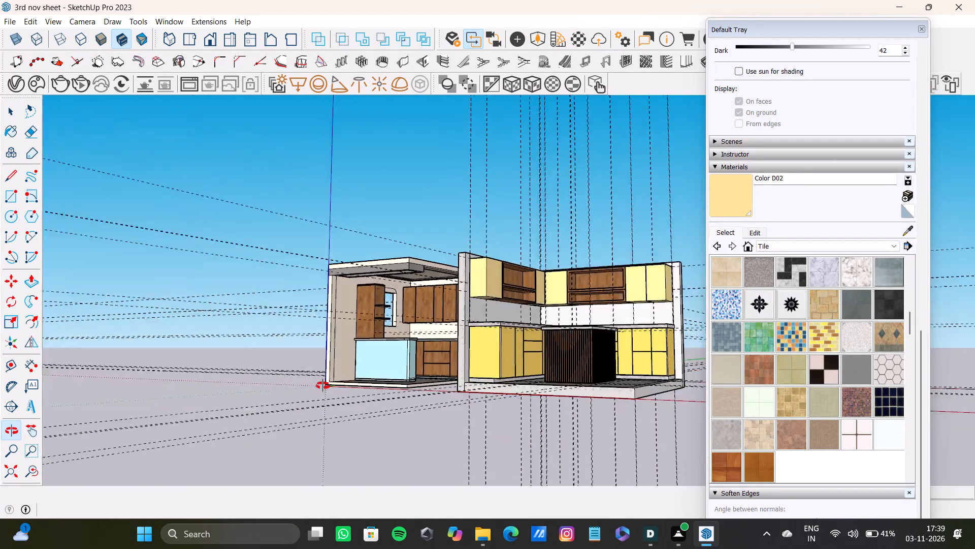
pyautogui.moveTo(323, 386); pyautogui.dragTo(298, 436, button='middle')
pyautogui.scroll(-6, 458, 334)
pyautogui.moveTo(443, 350); pyautogui.dragTo(371, 474, button='middle')
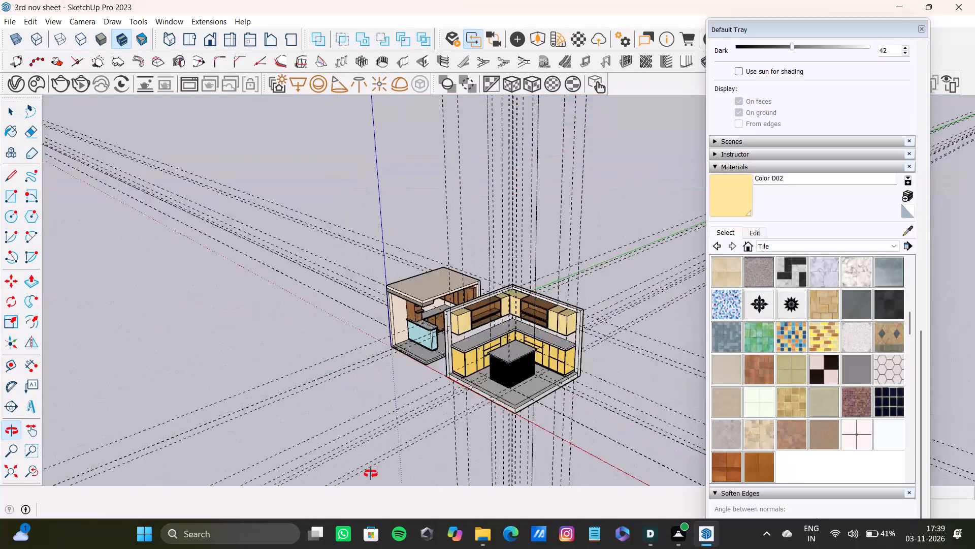
pyautogui.moveTo(371, 474); pyautogui.dragTo(368, 482, button='middle')
# Push/Pull the top face of the wall next to the neighbouring kitchen upward to make that wall taller.
pyautogui.scroll(20, 481, 348)
pyautogui.scroll(6, 481, 348)
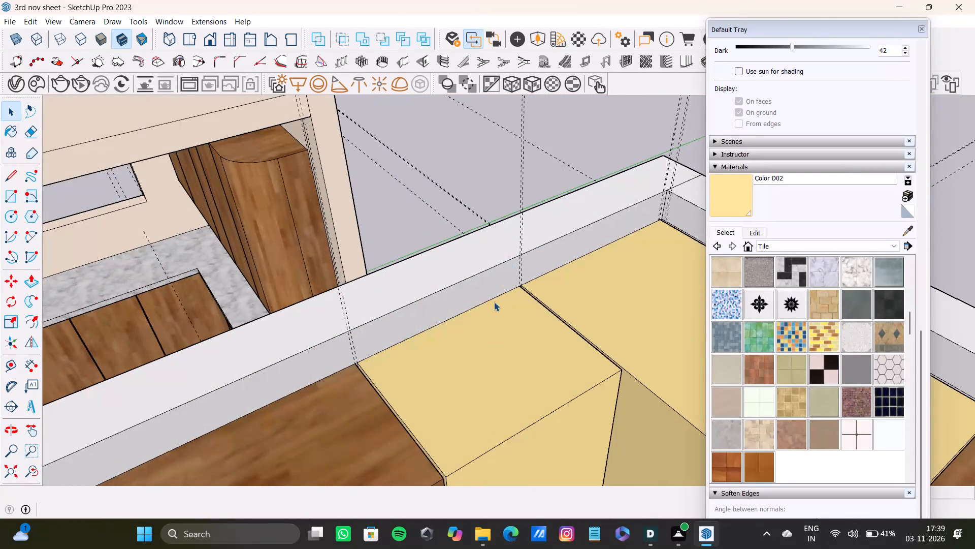
pyautogui.click(457, 254)
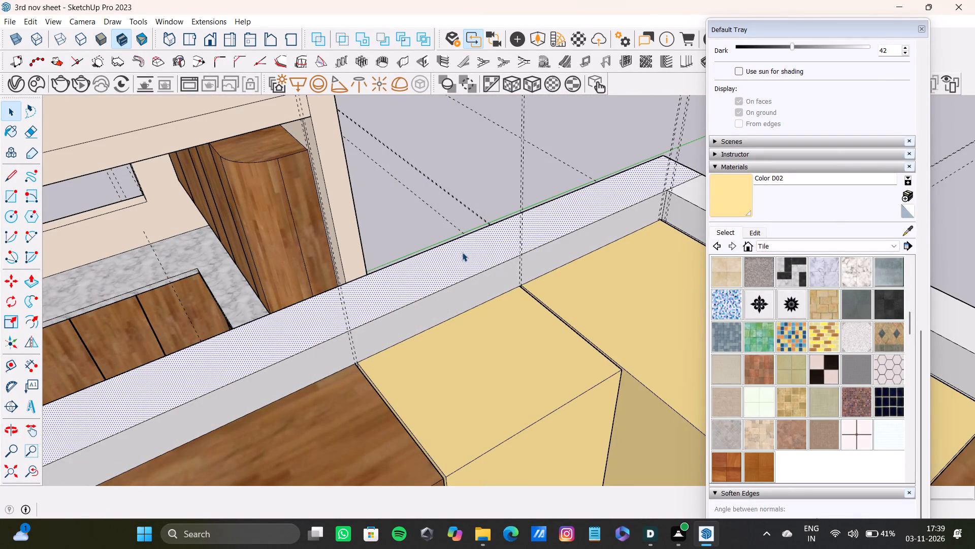
pyautogui.press('p')
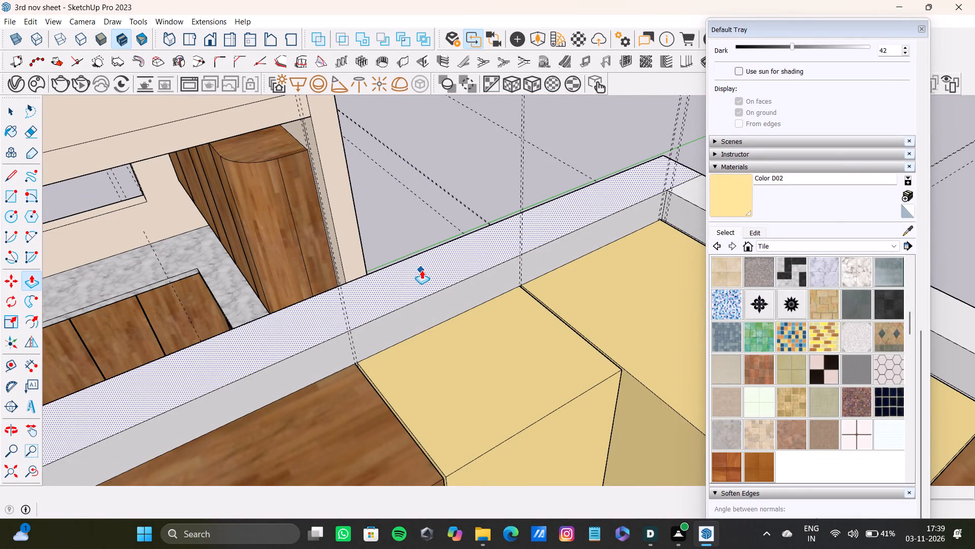
pyautogui.moveTo(421, 270); pyautogui.dragTo(403, 223)
pyautogui.scroll(-8, 407, 230)
pyautogui.moveTo(424, 260); pyautogui.dragTo(372, 293, button='middle')
pyautogui.scroll(4, 535, 236)
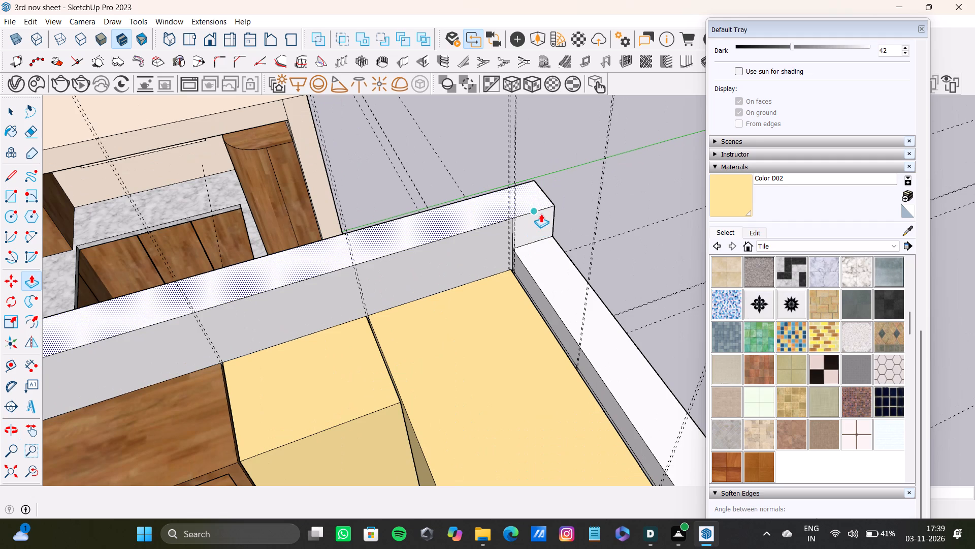
# Push/Pull the top face of the adjoining wall up to the same height as the raised wall.
pyautogui.press('space')
pyautogui.click(547, 256)
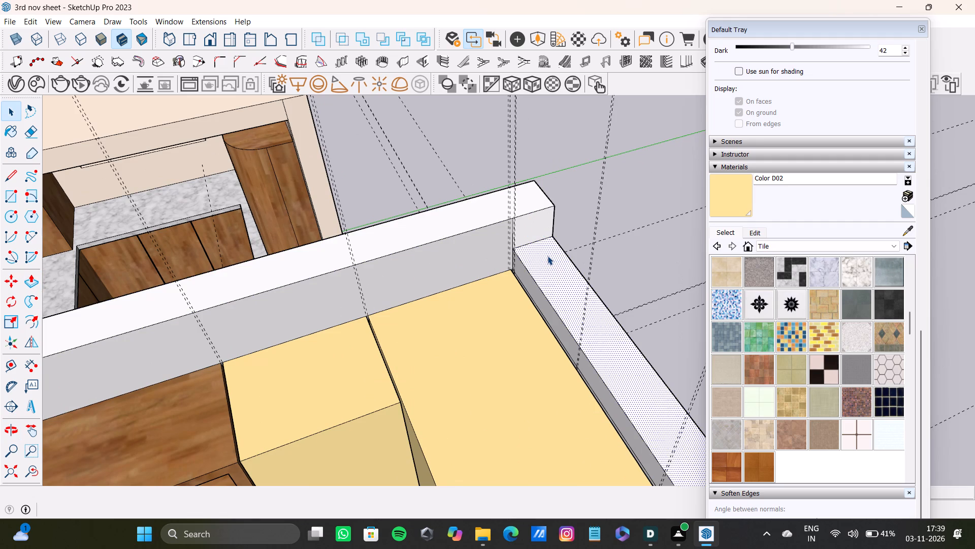
pyautogui.press('p')
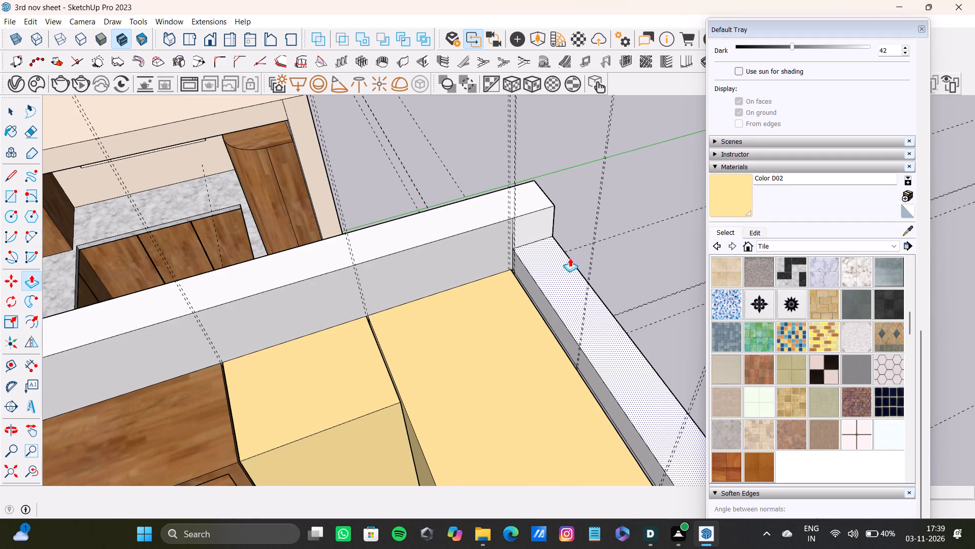
pyautogui.moveTo(545, 255); pyautogui.dragTo(476, 221)
# Examine the raised kitchen walls against the upper cabinets and the neighbouring kitchen's ceiling from several angles.
pyautogui.scroll(-13, 515, 259)
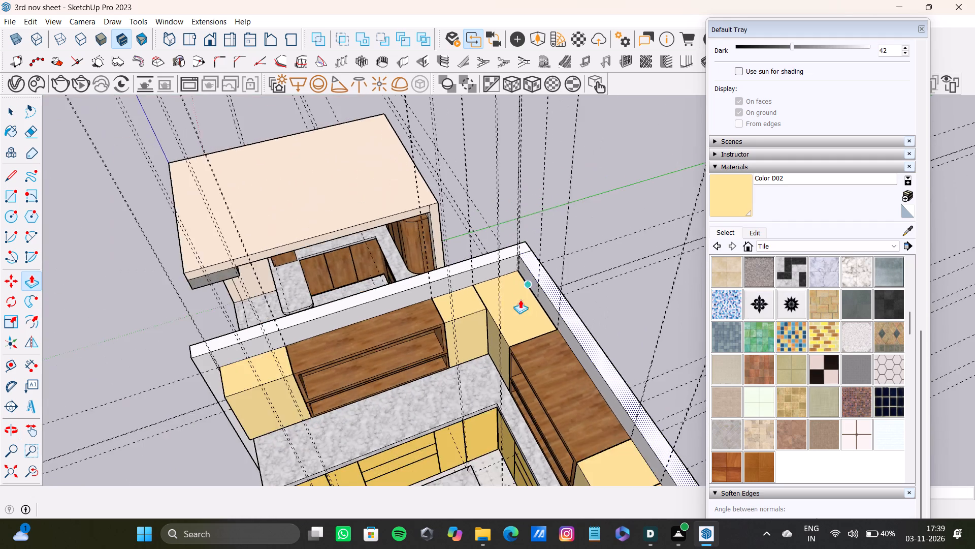
pyautogui.moveTo(520, 302); pyautogui.dragTo(529, 213, button='middle')
pyautogui.scroll(-7, 481, 267)
pyautogui.moveTo(474, 310); pyautogui.dragTo(477, 214, button='middle')
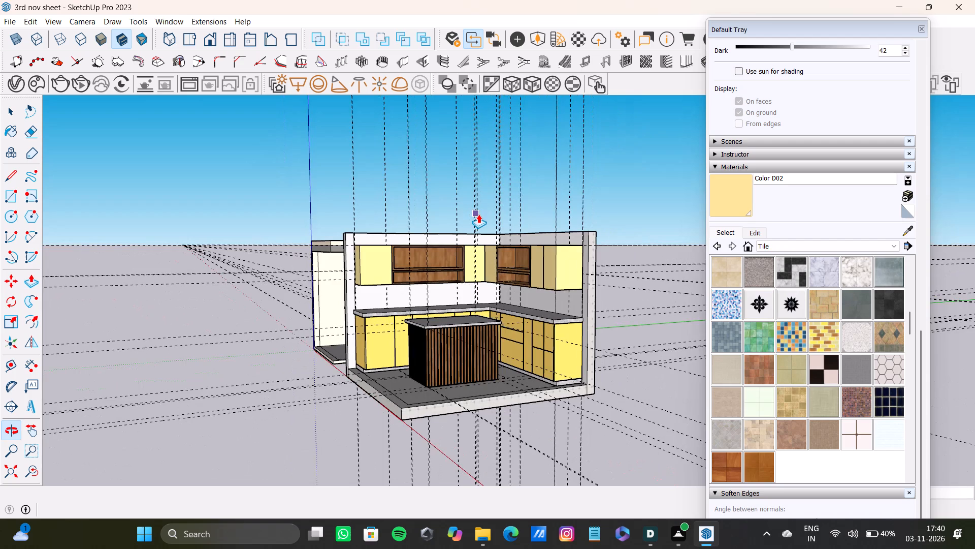
pyautogui.press('t')
pyautogui.scroll(7, 380, 212)
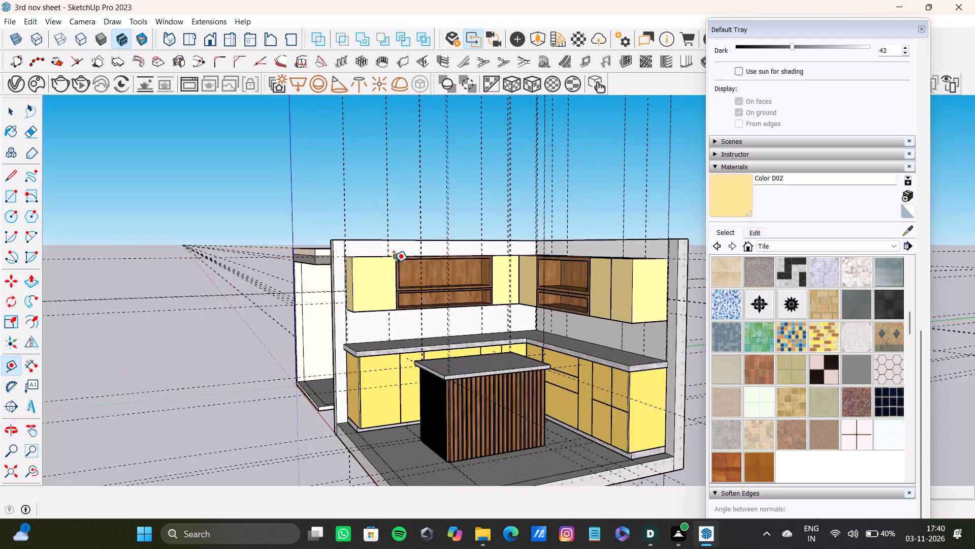
pyautogui.scroll(10, 394, 263)
pyautogui.moveTo(366, 236); pyautogui.dragTo(403, 295, button='middle')
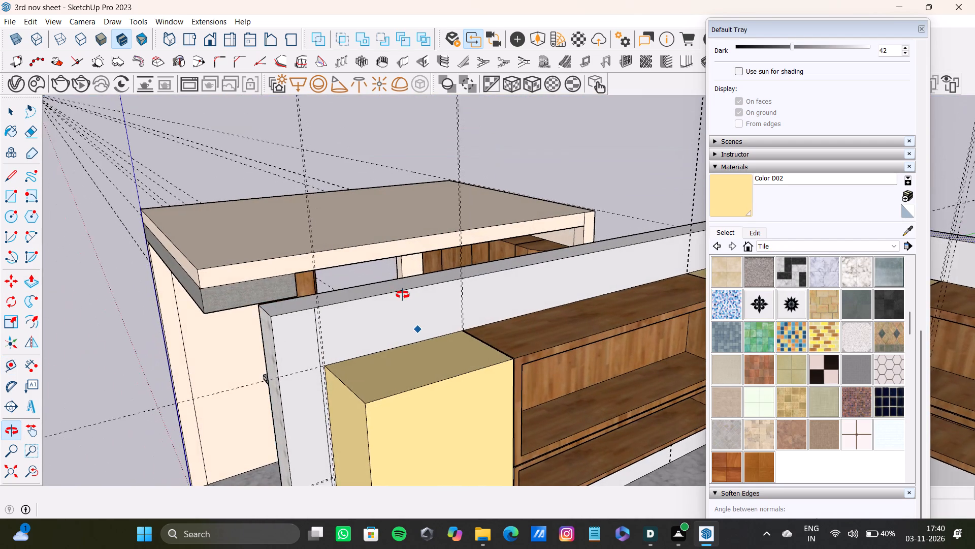
pyautogui.moveTo(403, 295); pyautogui.dragTo(394, 290, button='middle')
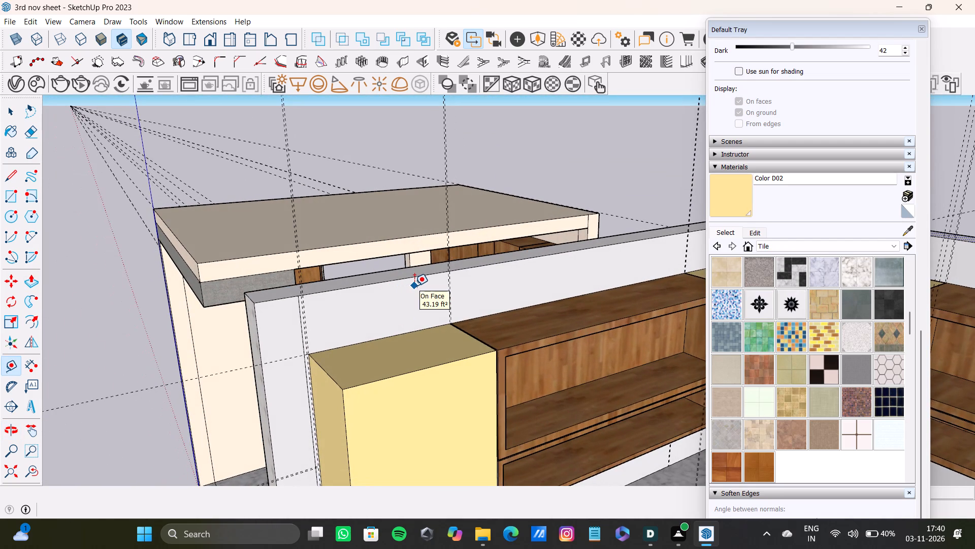
pyautogui.scroll(-7, 409, 293)
pyautogui.moveTo(401, 303); pyautogui.dragTo(390, 253, button='middle')
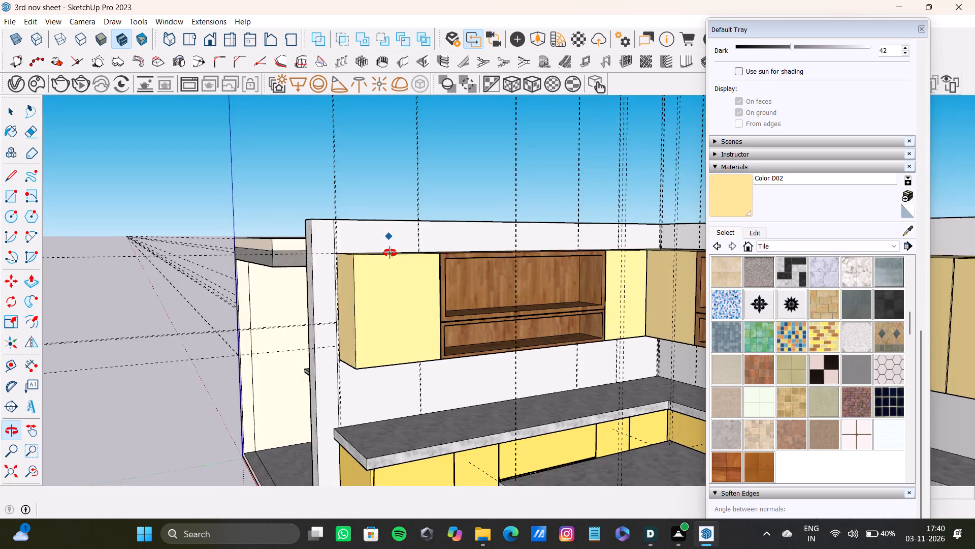
pyautogui.moveTo(390, 253); pyautogui.dragTo(352, 253, button='middle')
pyautogui.scroll(-8, 353, 264)
pyautogui.moveTo(376, 273); pyautogui.dragTo(402, 271, button='middle')
pyautogui.scroll(-7, 433, 287)
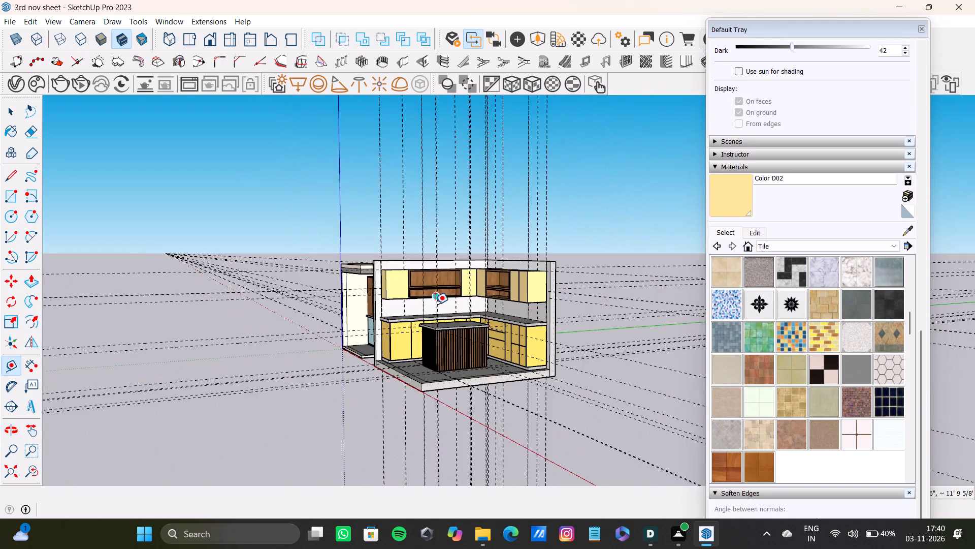
pyautogui.moveTo(435, 305); pyautogui.dragTo(433, 321, button='middle')
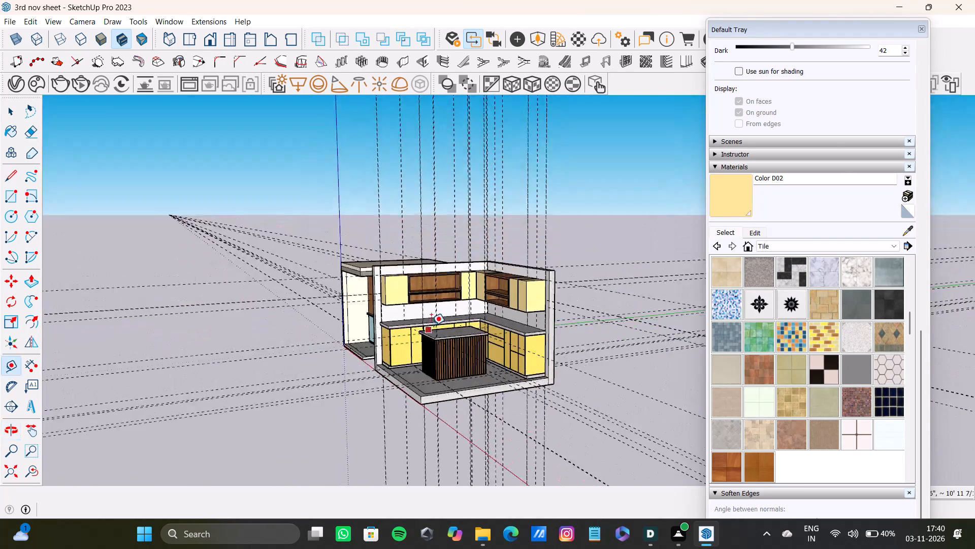
pyautogui.scroll(-7, 431, 325)
# Place a Tape Measure guide about 1' 4" below the inner top edge of the wall next to the neighbouring kitchen.
pyautogui.moveTo(444, 317); pyautogui.dragTo(633, 359, button='middle')
pyautogui.scroll(18, 487, 331)
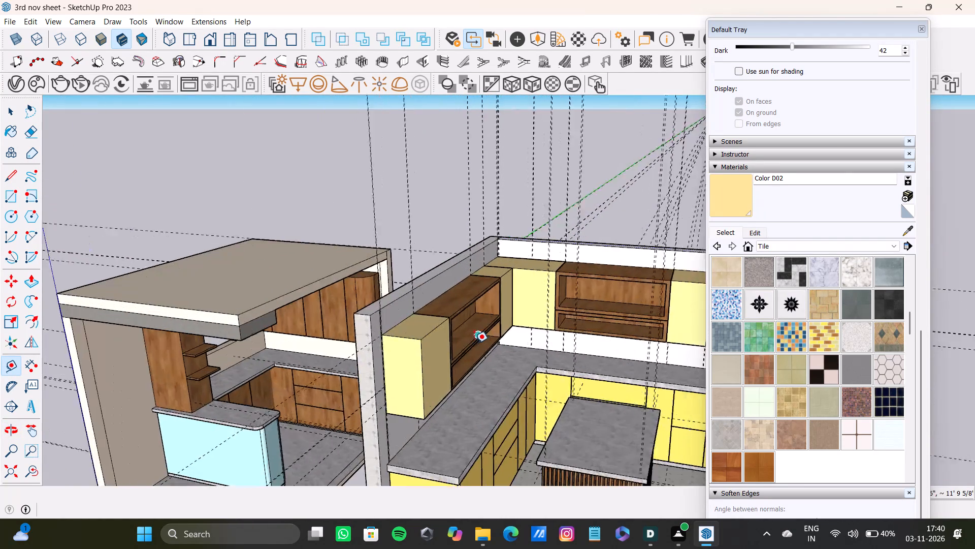
pyautogui.scroll(14, 365, 282)
pyautogui.moveTo(355, 265); pyautogui.dragTo(355, 258)
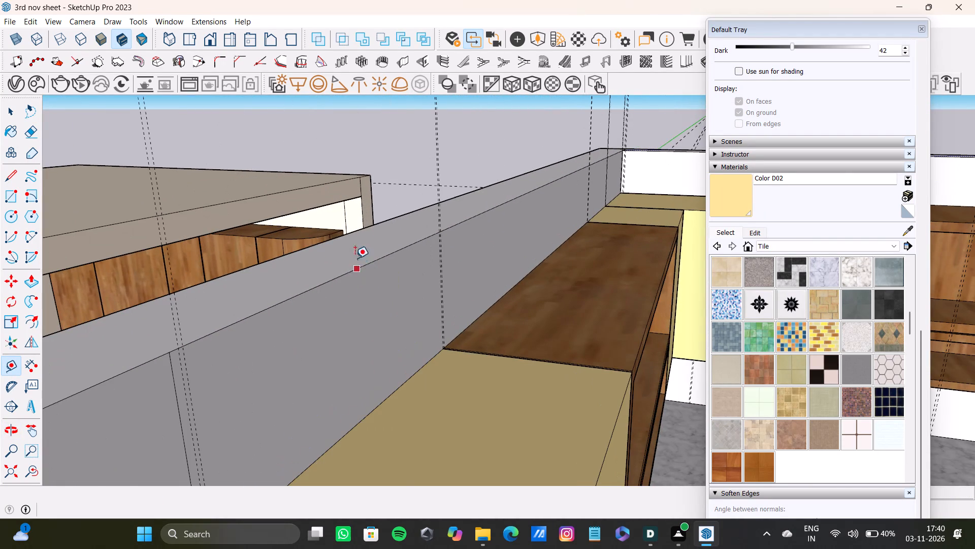
pyautogui.moveTo(355, 258); pyautogui.dragTo(355, 248)
pyautogui.scroll(-6, 399, 332)
pyautogui.moveTo(397, 339); pyautogui.dragTo(355, 307, button='middle')
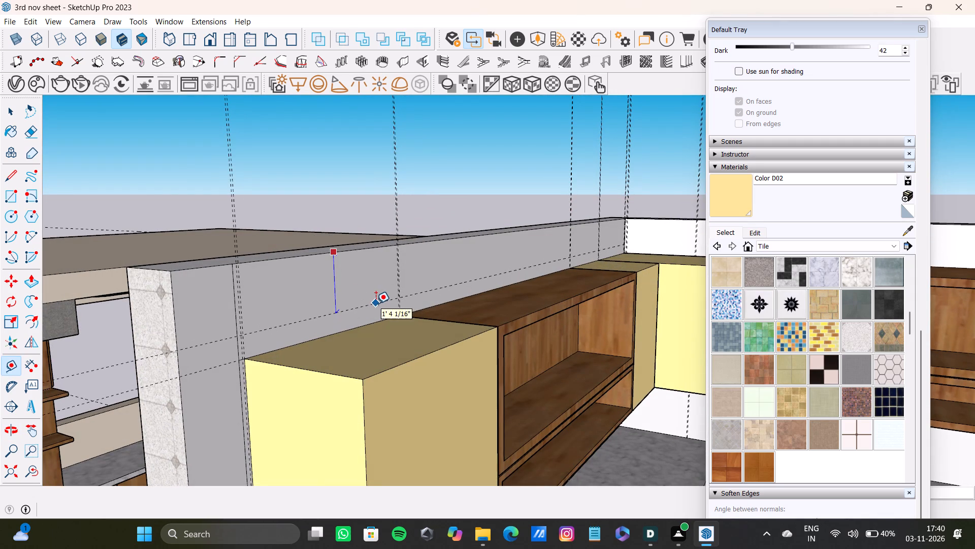
pyautogui.click(376, 303)
# Draw a line along the guide on that wall's inner face, from its open end to the inside corner.
pyautogui.press('l')
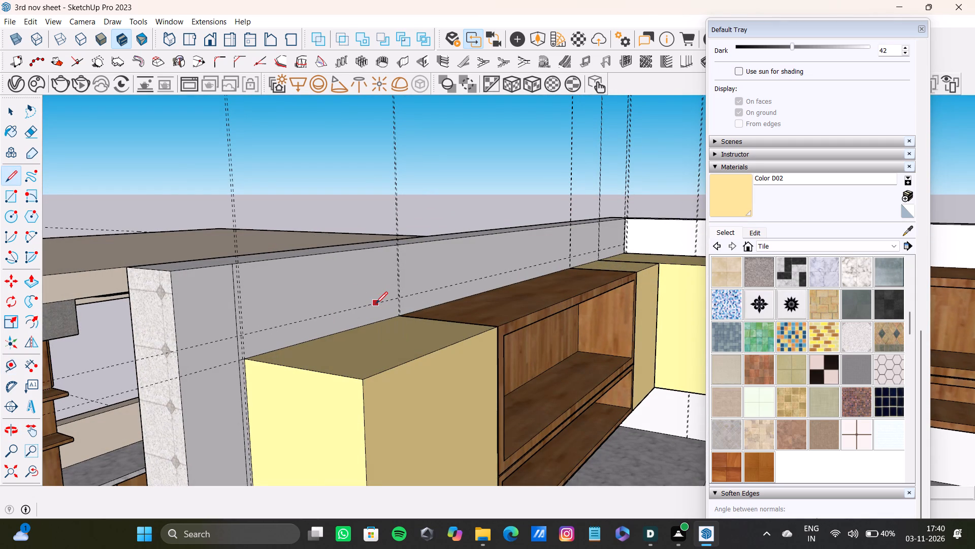
pyautogui.click(178, 350)
pyautogui.moveTo(595, 254); pyautogui.dragTo(337, 286, button='middle')
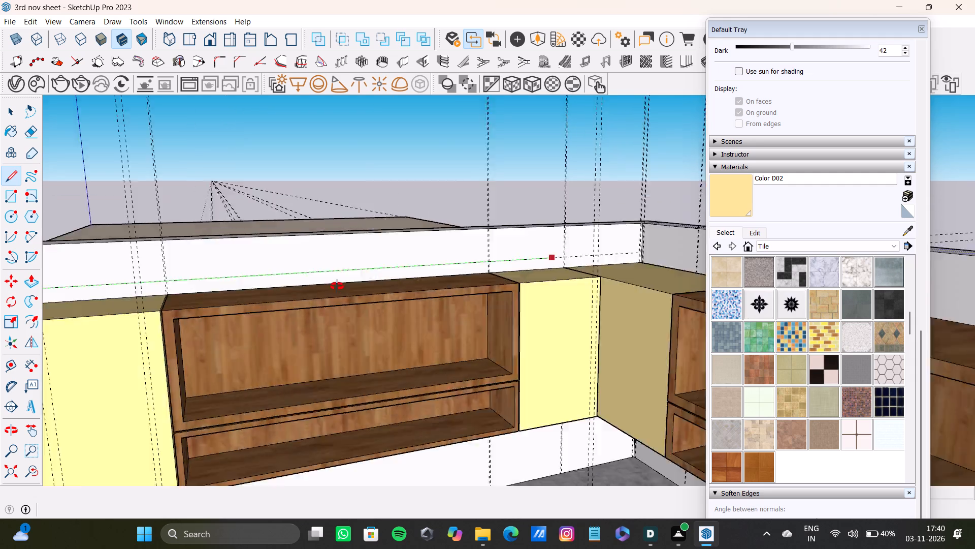
pyautogui.moveTo(337, 286); pyautogui.dragTo(337, 286, button='middle')
pyautogui.scroll(10, 629, 282)
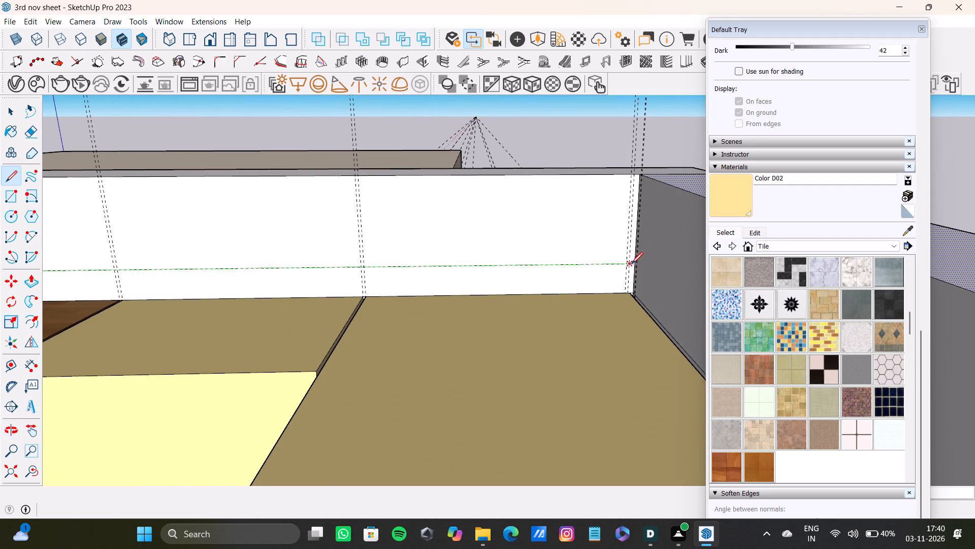
pyautogui.scroll(9, 631, 264)
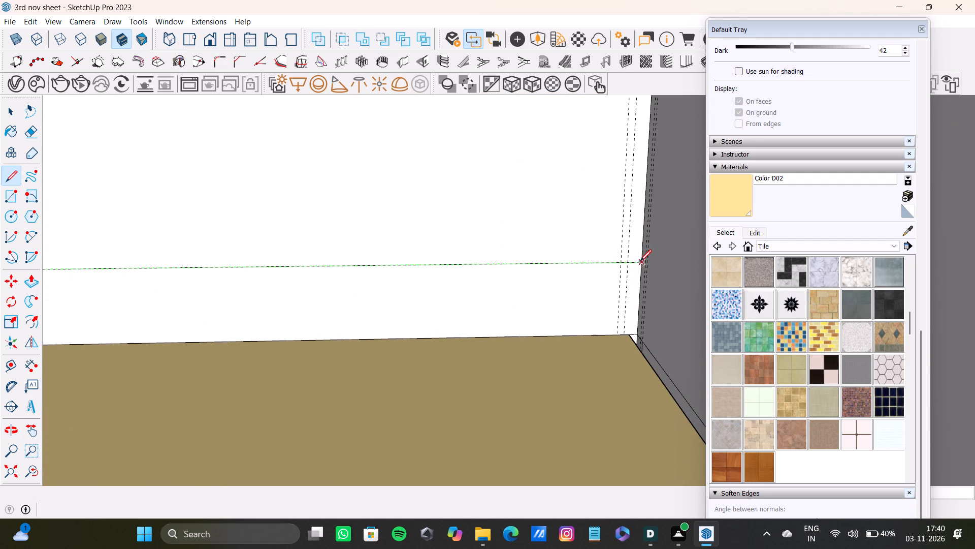
pyautogui.click(640, 261)
pyautogui.scroll(-12, 461, 247)
pyautogui.moveTo(474, 301); pyautogui.dragTo(702, 323, button='middle')
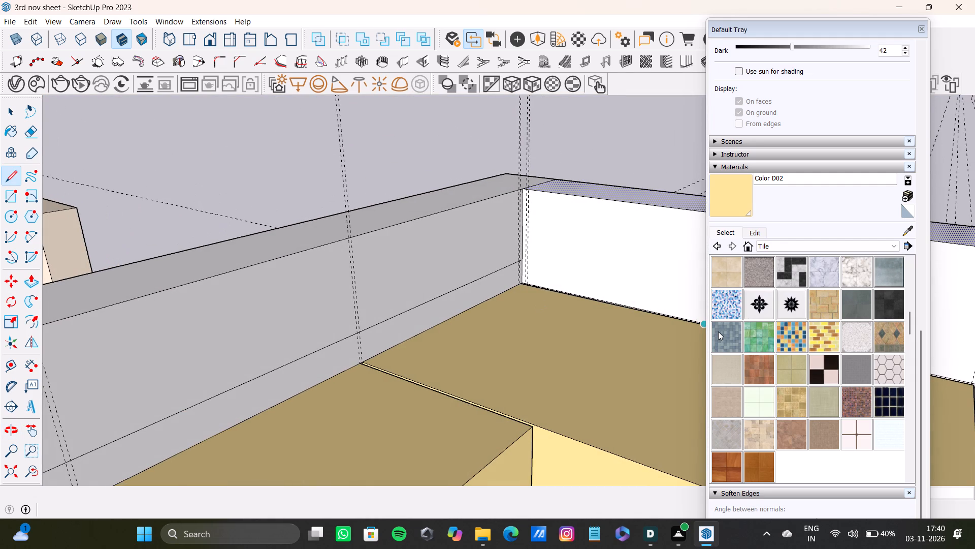
pyautogui.press('space')
# Place a guide on the adjoining wall's inner face, parallel to its top edge and level with the drawn line at the corner.
pyautogui.press('t')
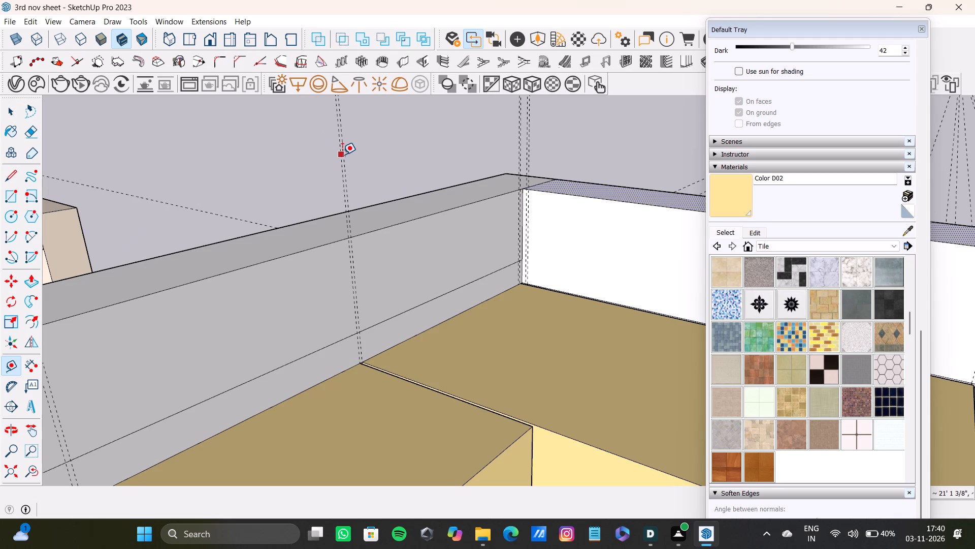
pyautogui.scroll(7, 529, 213)
pyautogui.click(558, 176)
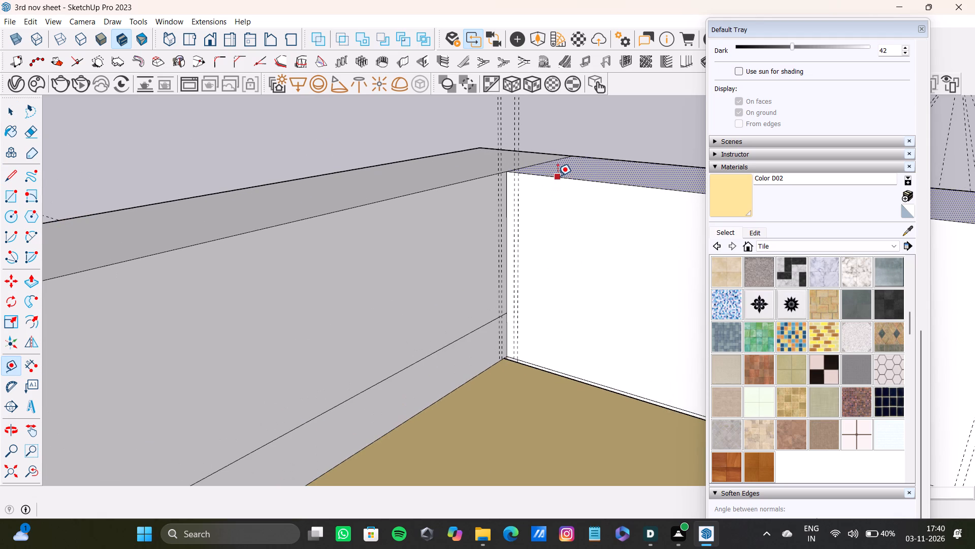
pyautogui.scroll(11, 516, 319)
pyautogui.click(496, 304)
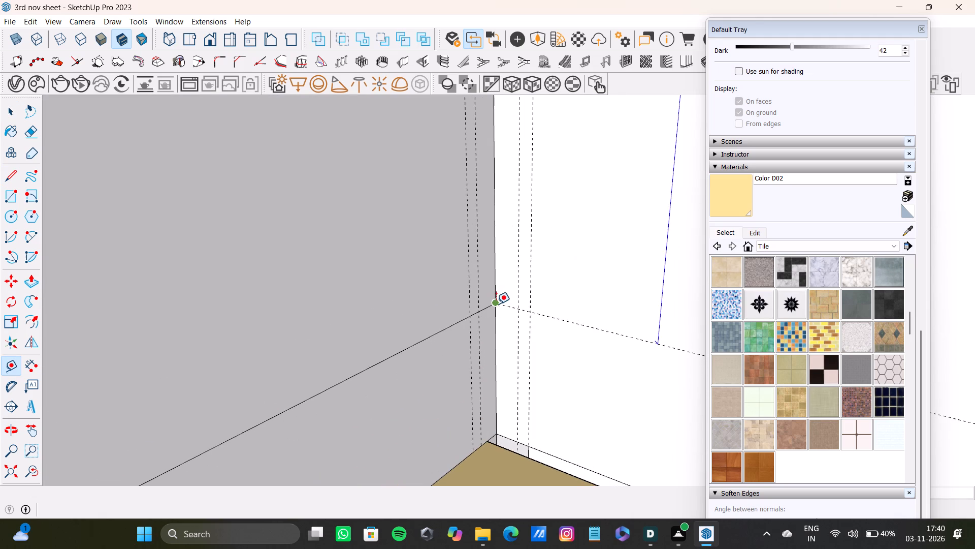
# Draw a line along the guide on the adjoining wall's inner face, from the inside corner towards the wall's open end.
pyautogui.scroll(-20, 621, 345)
pyautogui.scroll(-3, 621, 345)
pyautogui.press('l')
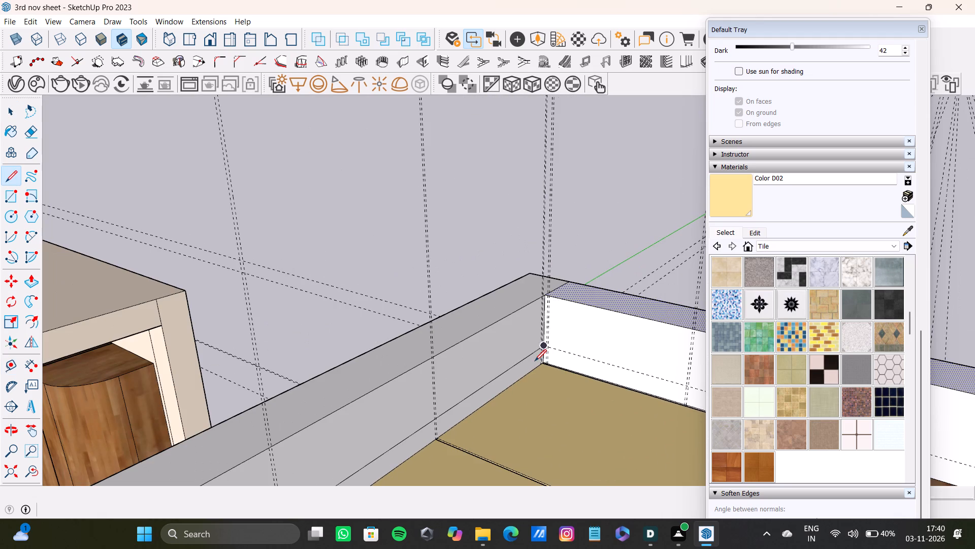
pyautogui.scroll(14, 582, 378)
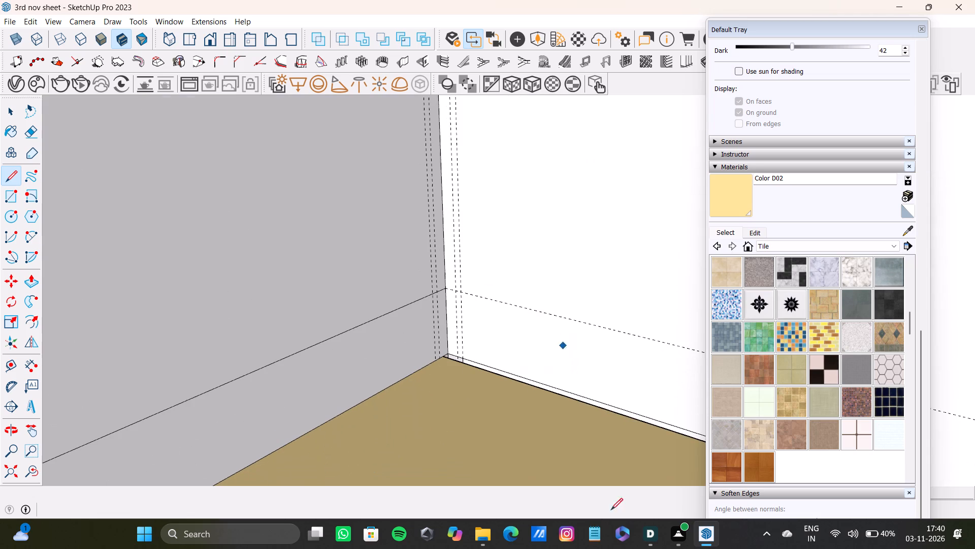
pyautogui.scroll(9, 470, 339)
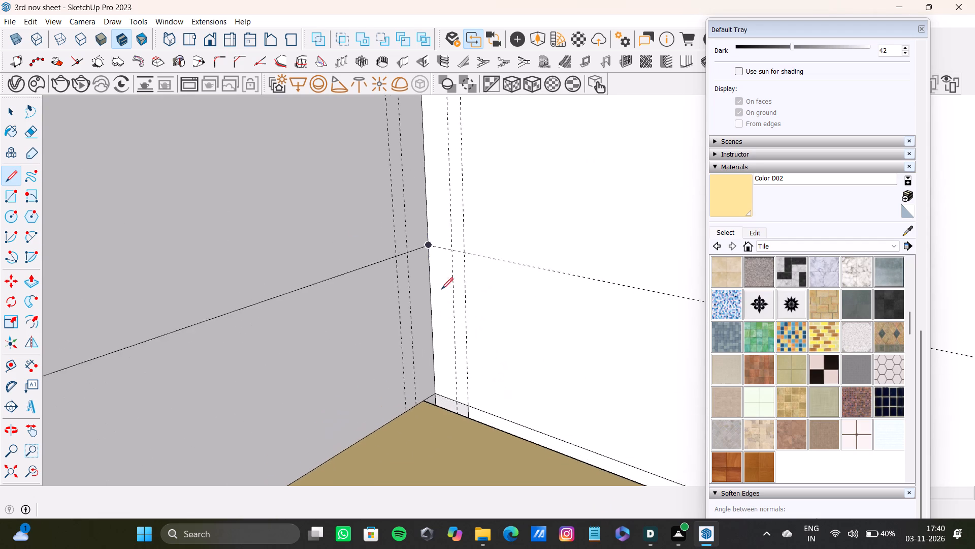
pyautogui.scroll(3, 441, 289)
pyautogui.click(420, 223)
pyautogui.scroll(-9, 612, 292)
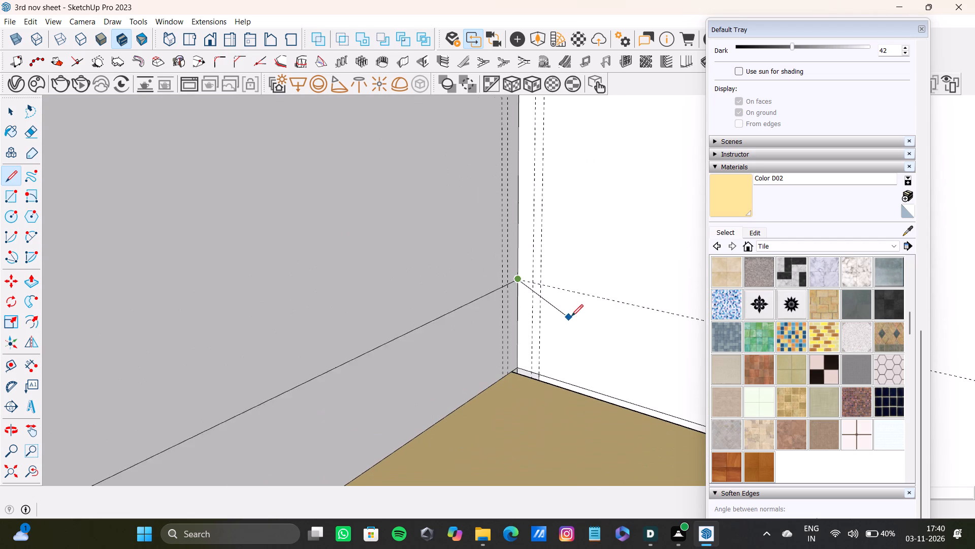
pyautogui.scroll(-3, 571, 316)
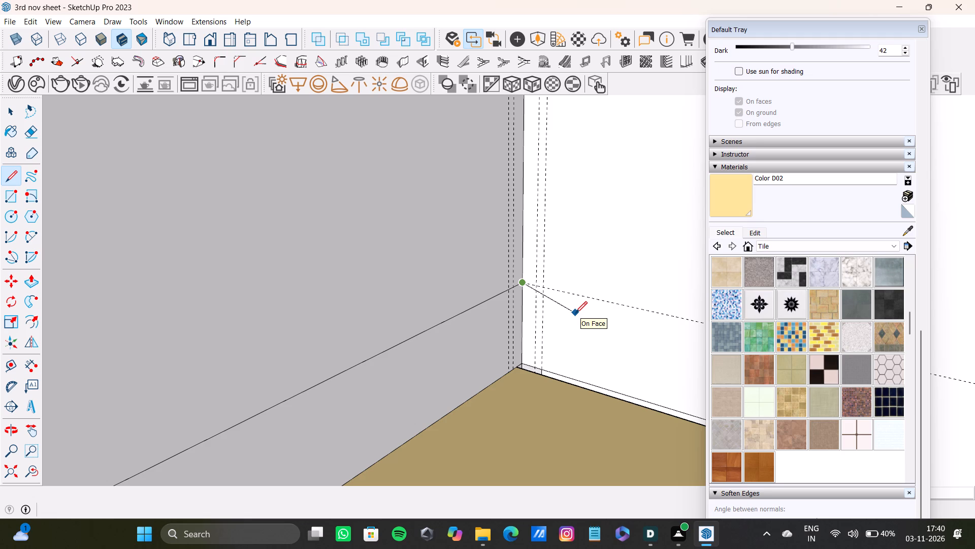
pyautogui.scroll(-6, 570, 277)
pyautogui.keyDown('shift'); pyautogui.moveTo(582, 286); pyautogui.dragTo(442, 287, button='middle'); pyautogui.keyUp('shift')
pyautogui.scroll(-17, 459, 313)
pyautogui.keyDown('shift'); pyautogui.moveTo(516, 338); pyautogui.dragTo(418, 307, button='middle'); pyautogui.keyUp('shift')
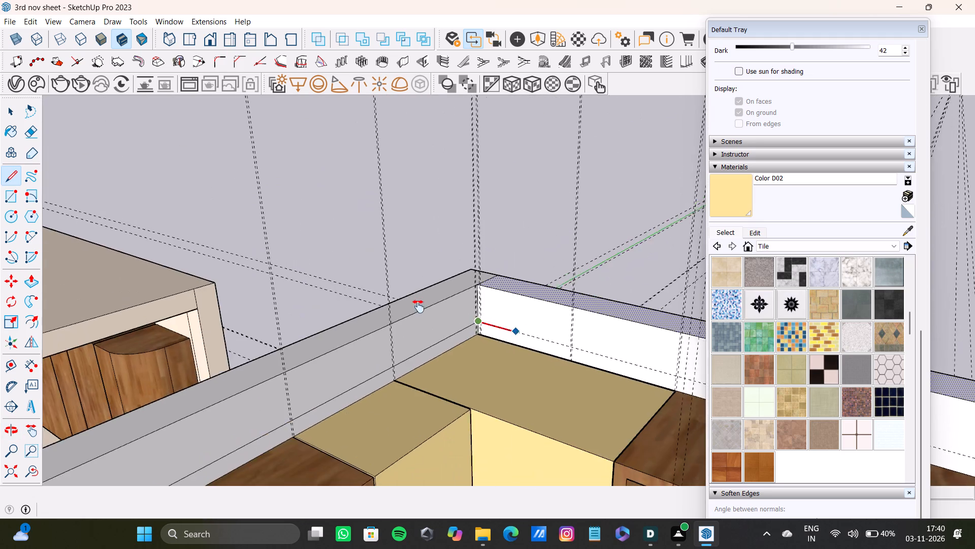
pyautogui.keyDown('shift'); pyautogui.moveTo(418, 307); pyautogui.dragTo(253, 272, button='middle'); pyautogui.keyUp('shift')
pyautogui.scroll(-8, 347, 299)
pyautogui.keyDown('shift'); pyautogui.moveTo(524, 329); pyautogui.dragTo(329, 286, button='middle'); pyautogui.keyUp('shift')
pyautogui.scroll(6, 427, 332)
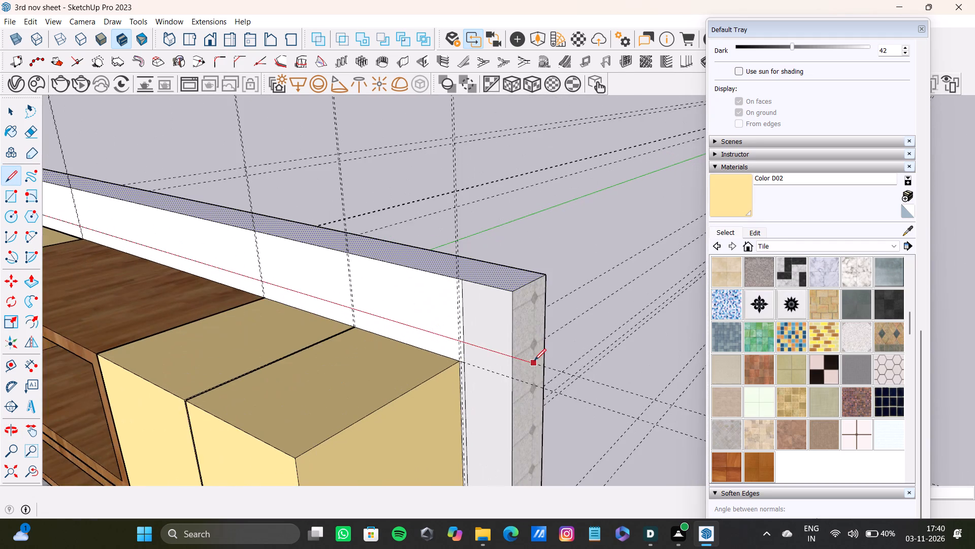
pyautogui.scroll(8, 534, 360)
pyautogui.click(535, 371)
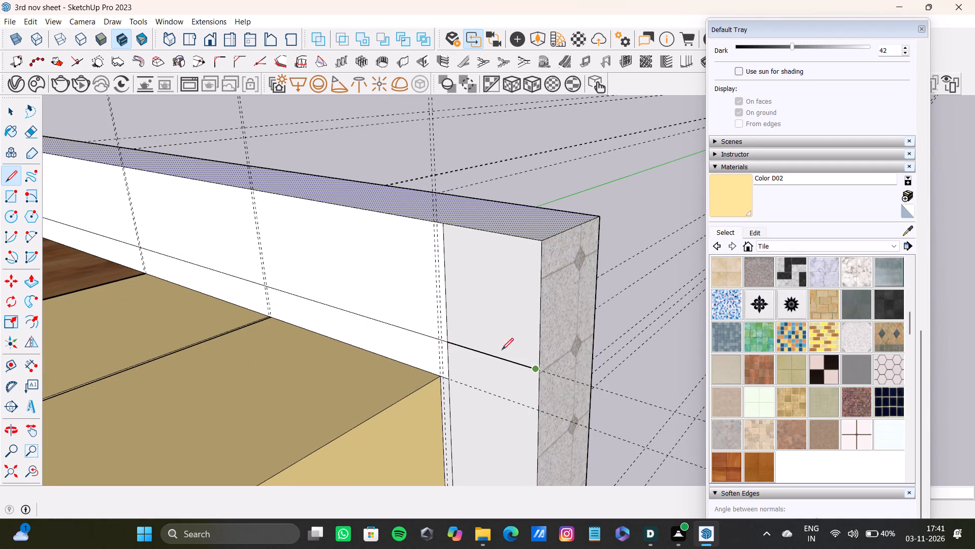
pyautogui.press('space')
# Delete the short line segment on the strip between the last upper cabinet and the adjoining wall's open end.
pyautogui.scroll(-7, 412, 332)
pyautogui.moveTo(519, 374); pyautogui.dragTo(544, 329, button='middle')
pyautogui.scroll(3, 524, 309)
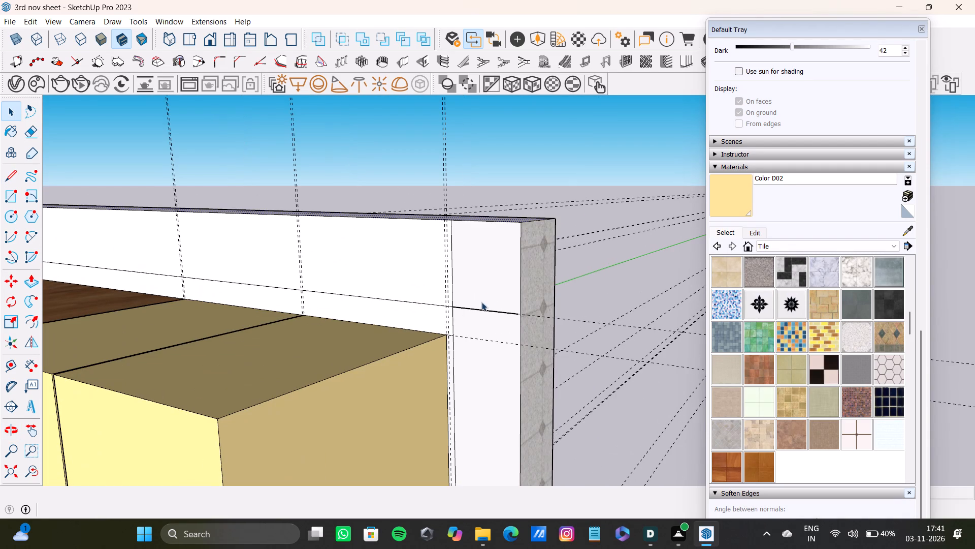
pyautogui.scroll(12, 503, 320)
pyautogui.scroll(-8, 403, 281)
pyautogui.moveTo(409, 306); pyautogui.dragTo(467, 307, button='middle')
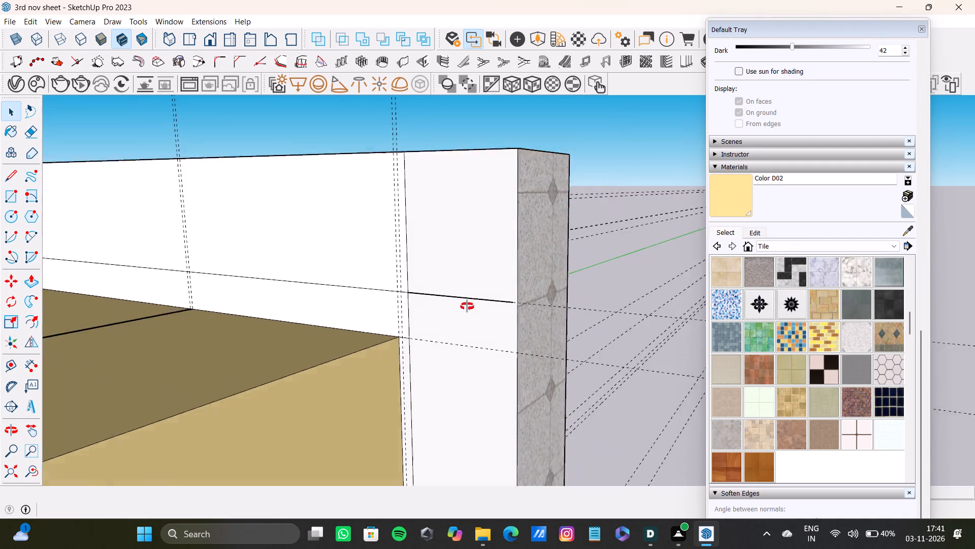
pyautogui.moveTo(467, 307); pyautogui.dragTo(478, 315, button='middle')
pyautogui.scroll(7, 496, 301)
pyautogui.click(503, 307)
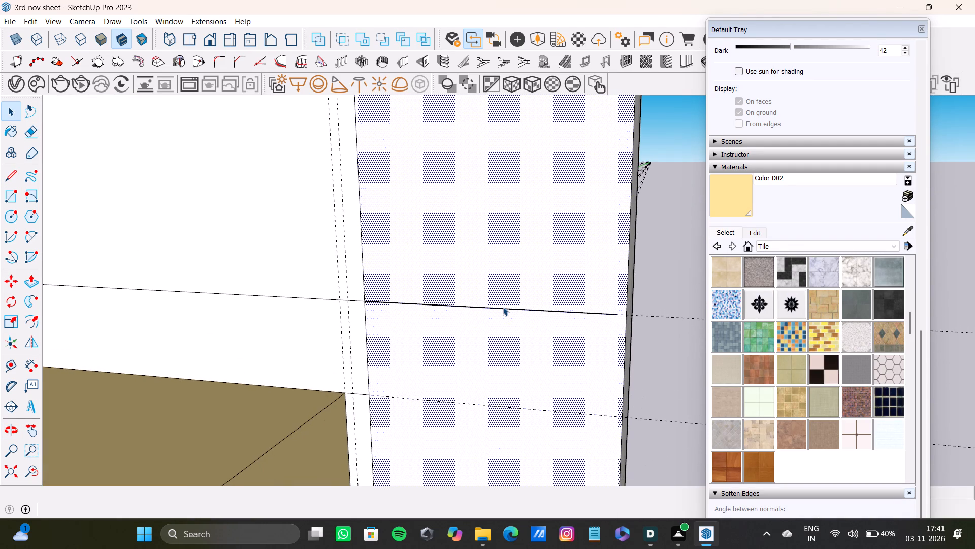
pyautogui.click(503, 311)
pyautogui.click(503, 310)
pyautogui.click(504, 306)
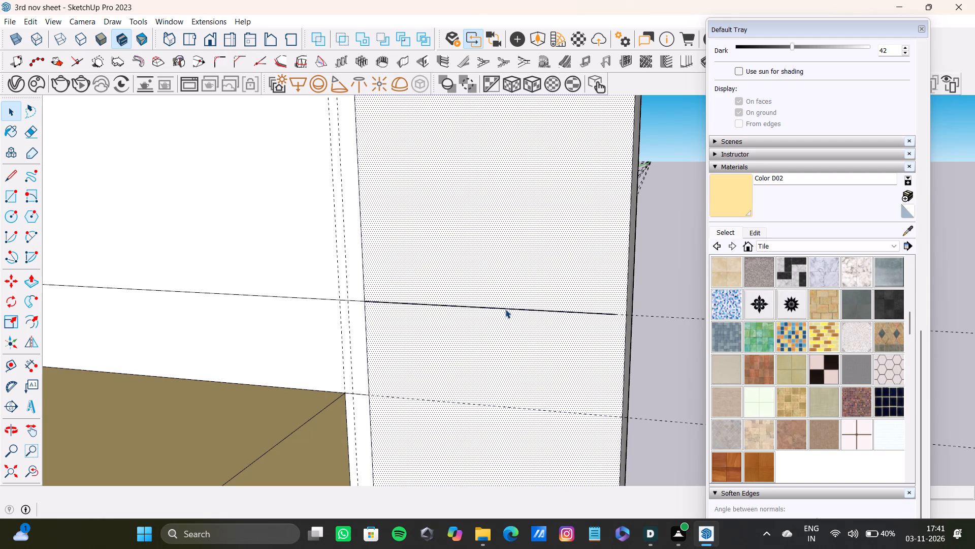
pyautogui.click(506, 314)
pyautogui.click(506, 307)
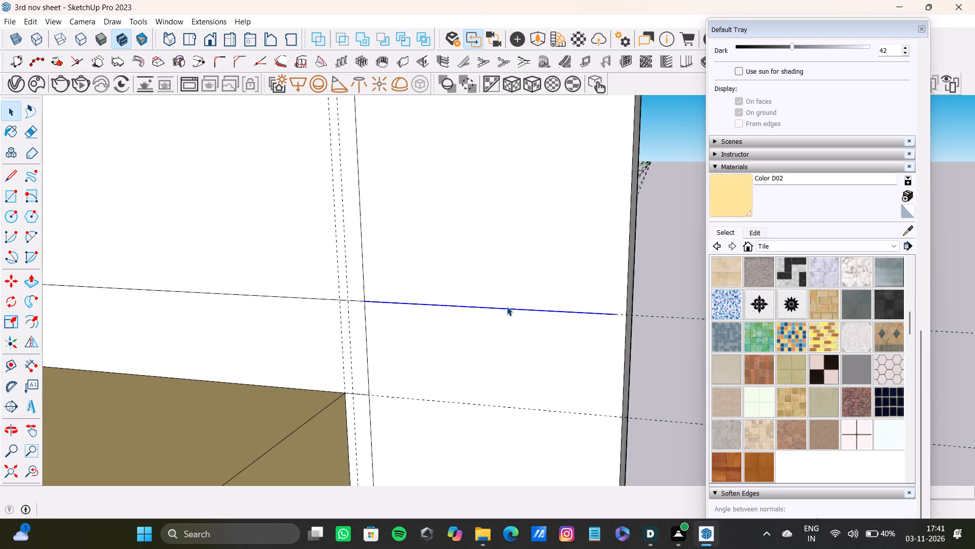
pyautogui.press('Delete')
# Redraw the line segment across that end strip, from its vertical edge to the wall's outer corner edge along the guide.
pyautogui.press('l')
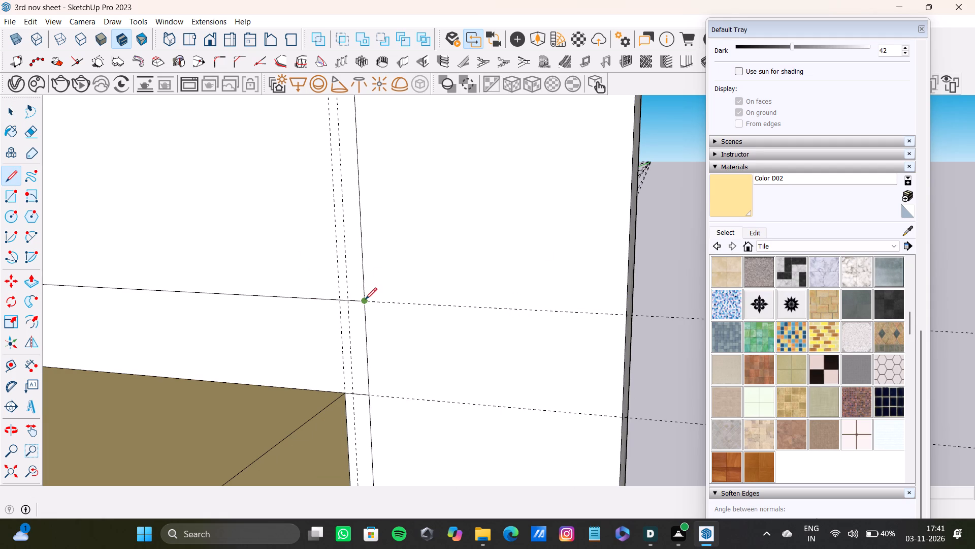
pyautogui.moveTo(365, 299); pyautogui.dragTo(370, 299)
pyautogui.click(626, 313)
pyautogui.scroll(-7, 376, 232)
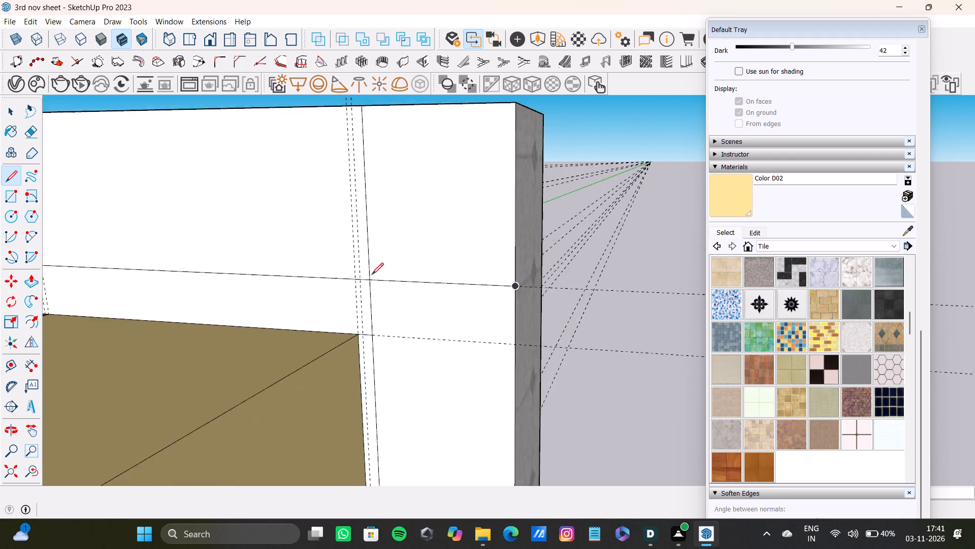
pyautogui.scroll(-7, 372, 274)
pyautogui.press('space')
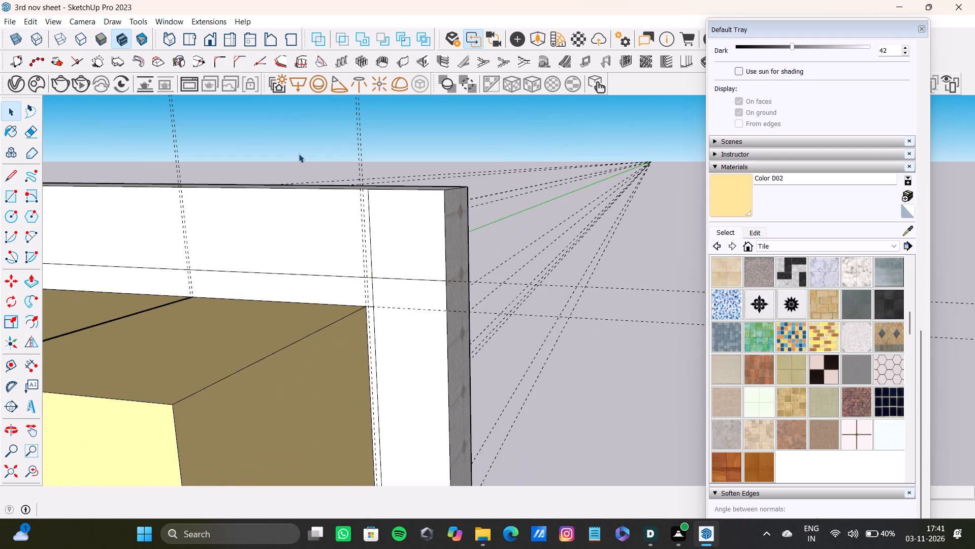
# Push/Pull the M01 wall strip above the upper cabinets and open shelves outward over the island as a ceiling slab.
pyautogui.scroll(-16, 306, 210)
pyautogui.moveTo(310, 269); pyautogui.dragTo(0, 312, button='middle')
pyautogui.scroll(-8, 77, 314)
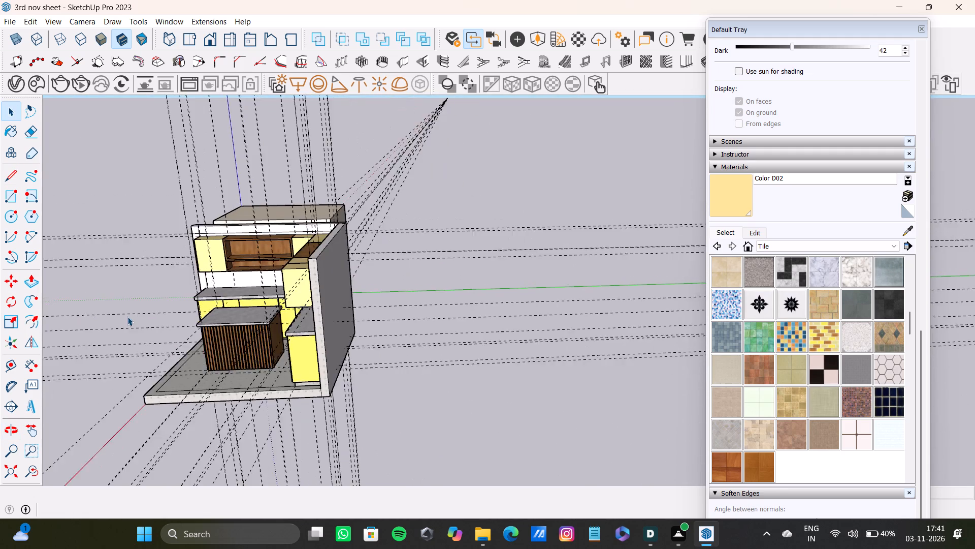
pyautogui.moveTo(128, 317); pyautogui.dragTo(351, 296, button='middle')
pyautogui.scroll(4, 352, 294)
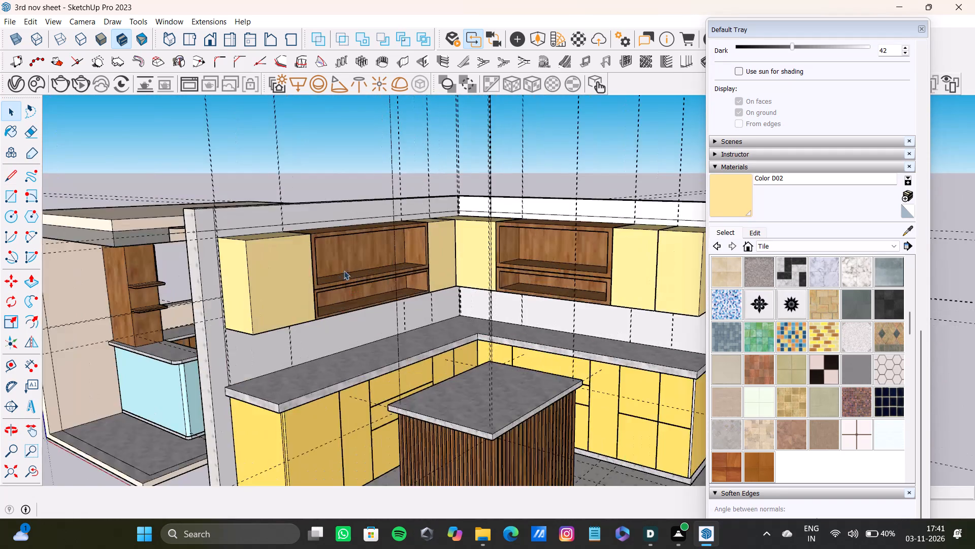
pyautogui.scroll(10, 344, 270)
pyautogui.click(303, 173)
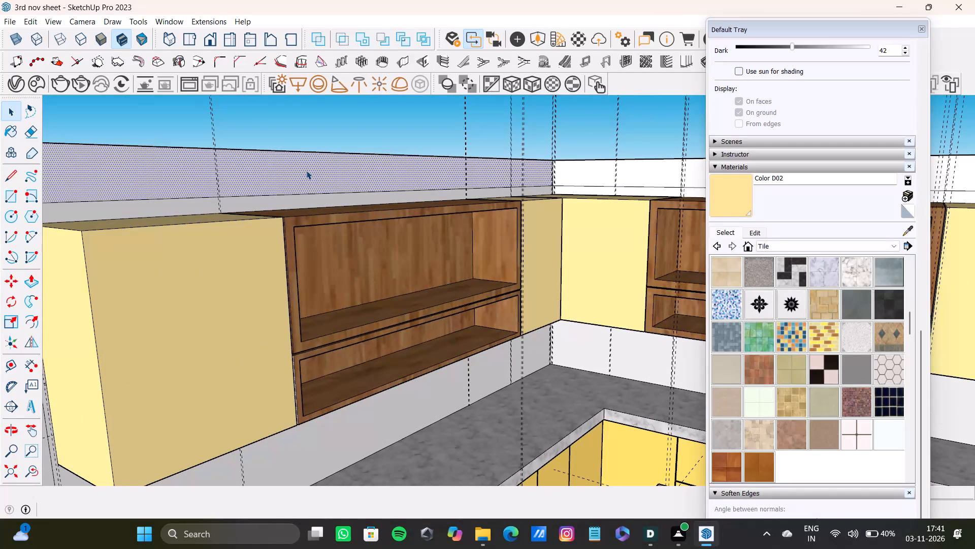
pyautogui.press('p')
pyautogui.moveTo(307, 170); pyautogui.dragTo(399, 184)
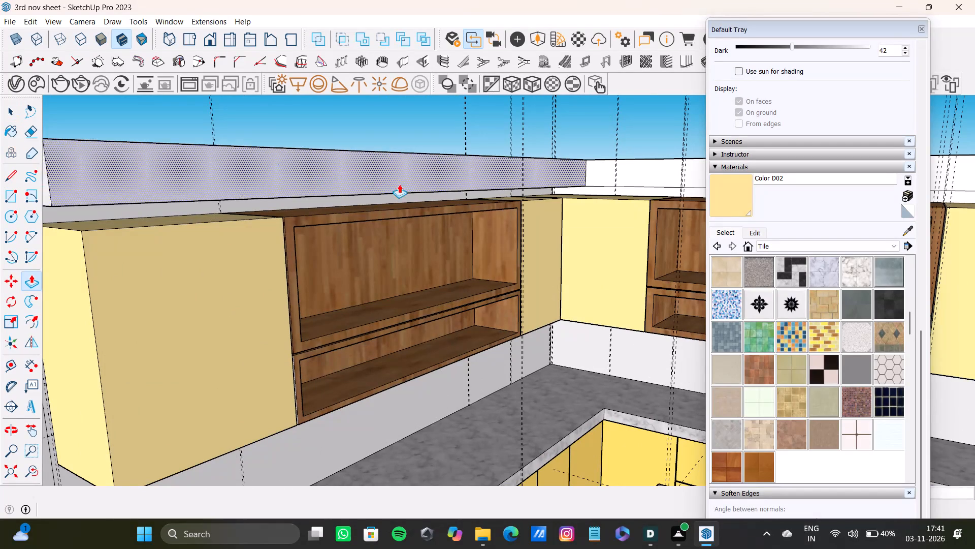
pyautogui.moveTo(399, 184); pyautogui.dragTo(463, 201)
pyautogui.scroll(-15, 459, 208)
pyautogui.moveTo(462, 212); pyautogui.dragTo(312, 263, button='middle')
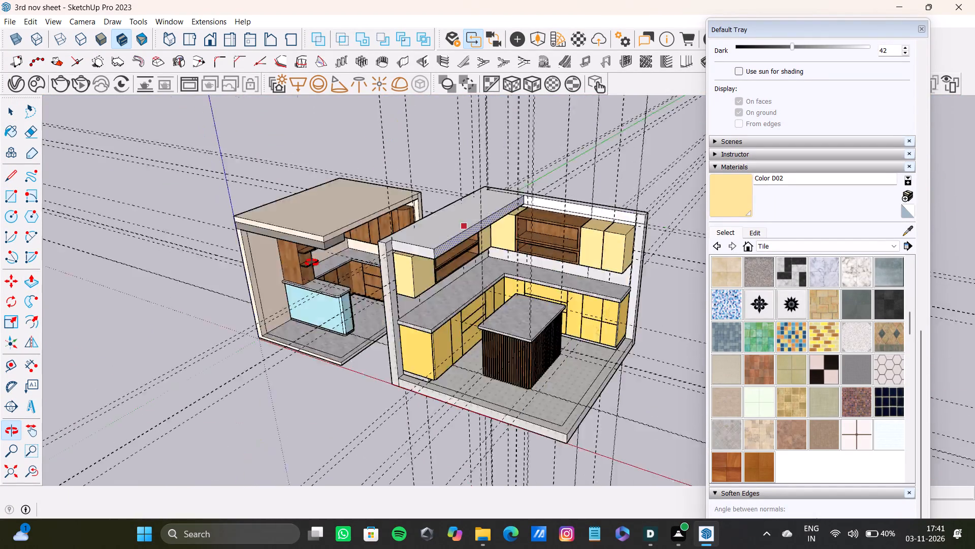
pyautogui.moveTo(312, 263); pyautogui.dragTo(308, 256, button='middle')
pyautogui.scroll(3, 343, 227)
pyautogui.moveTo(388, 194); pyautogui.dragTo(537, 268)
# Extend the ceiling slab's front face further along the adjoining wall until it reaches that wall's open end.
pyautogui.scroll(-3, 538, 269)
pyautogui.moveTo(538, 269); pyautogui.dragTo(513, 220, button='middle')
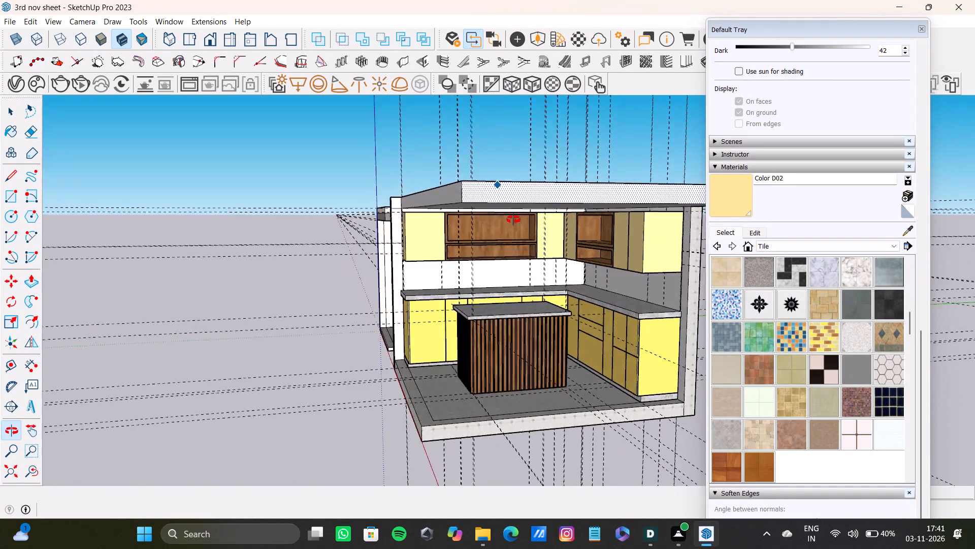
pyautogui.moveTo(513, 220); pyautogui.dragTo(272, 272, button='middle')
pyautogui.scroll(-1, 272, 272)
pyautogui.scroll(1, 353, 296)
pyautogui.moveTo(281, 287); pyautogui.dragTo(418, 271)
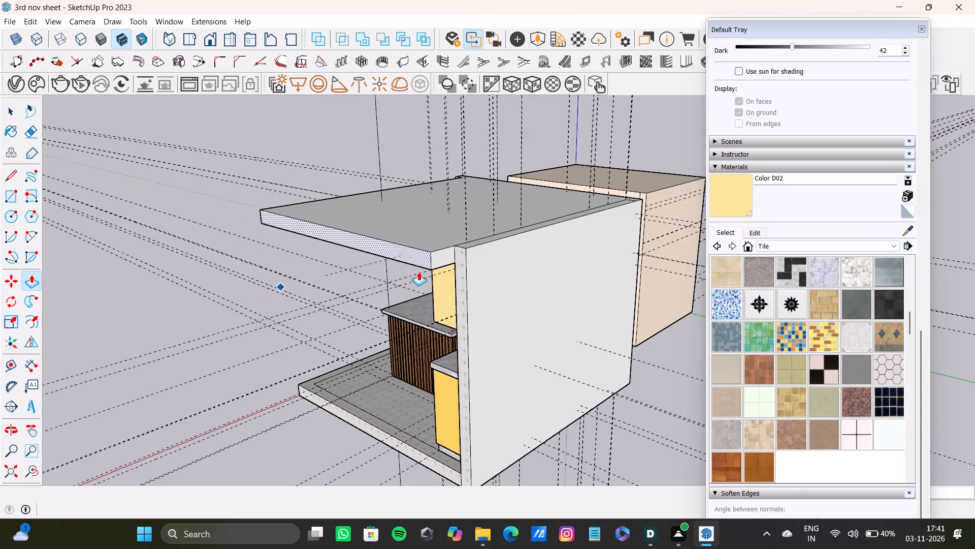
pyautogui.moveTo(418, 271); pyautogui.dragTo(457, 256)
# Push/Pull the ceiling slab's side face past the end upper cabinet until it is flush with the first wall's open end.
pyautogui.scroll(-3, 444, 264)
pyautogui.moveTo(441, 273); pyautogui.dragTo(682, 290, button='middle')
pyautogui.scroll(5, 393, 219)
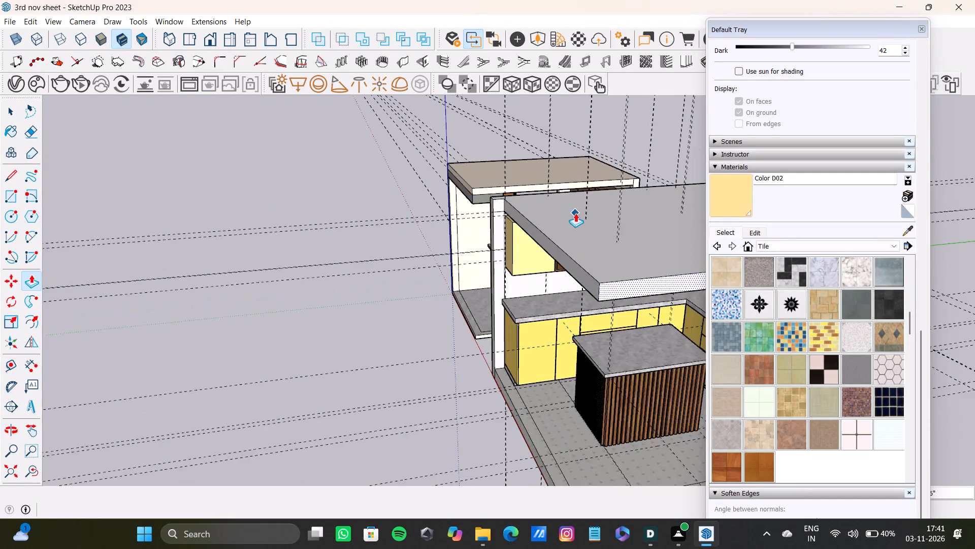
pyautogui.scroll(8, 575, 213)
pyautogui.moveTo(480, 208); pyautogui.dragTo(558, 211, button='middle')
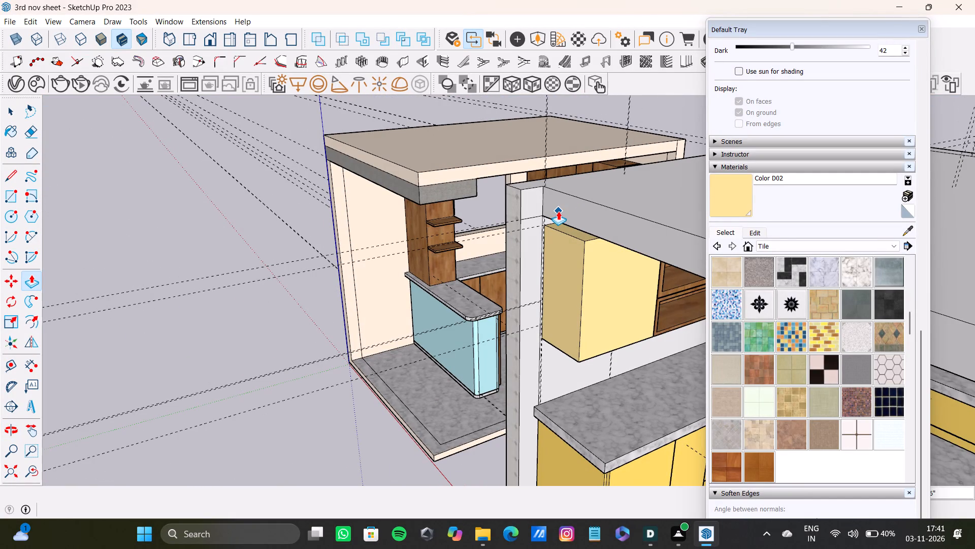
pyautogui.press('space')
pyautogui.press('space')
pyautogui.click(558, 211)
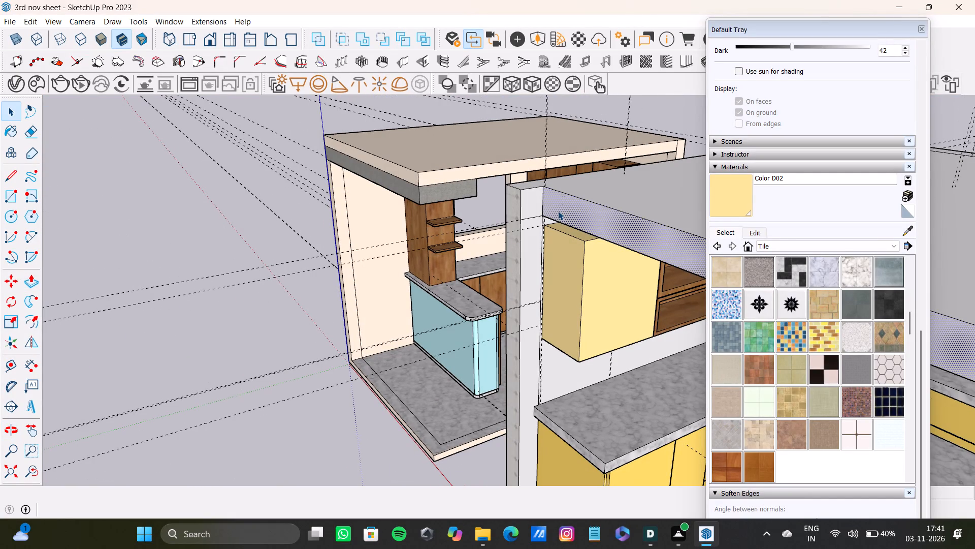
pyautogui.press('p')
pyautogui.scroll(5, 546, 187)
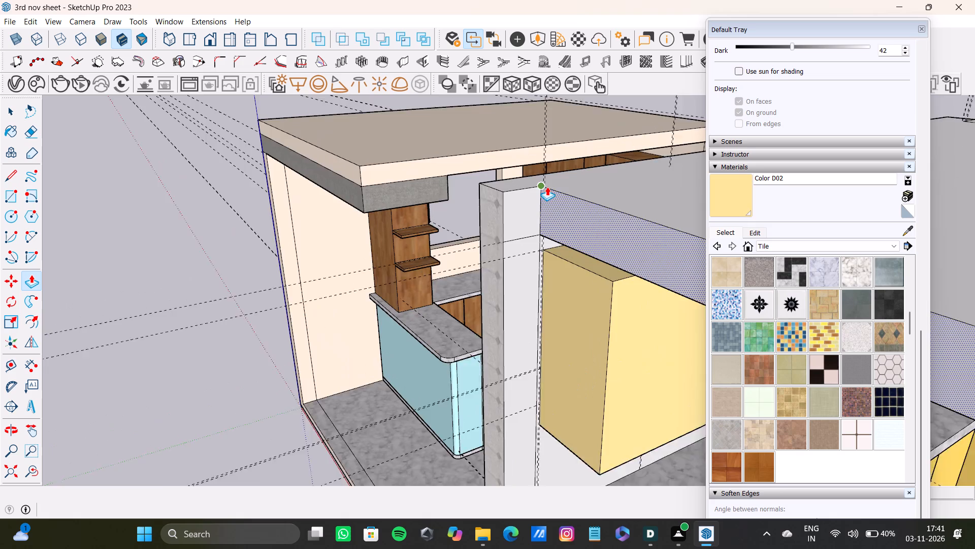
pyautogui.scroll(7, 547, 187)
pyautogui.moveTo(546, 191); pyautogui.dragTo(453, 203)
pyautogui.scroll(-6, 451, 203)
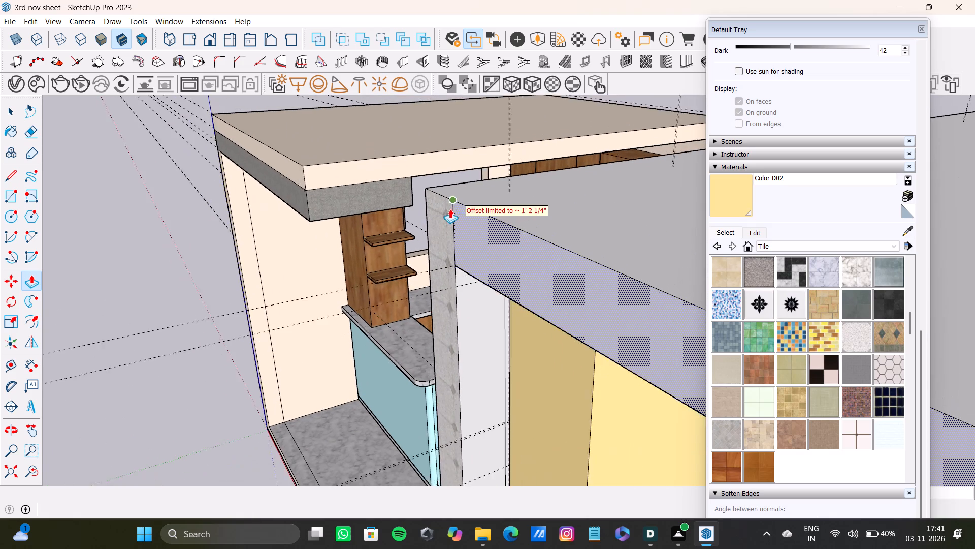
pyautogui.scroll(-20, 450, 209)
# Examine the ceiling slab from below and from both open sides, checking how it meets the two walls.
pyautogui.moveTo(487, 288); pyautogui.dragTo(388, 168, button='middle')
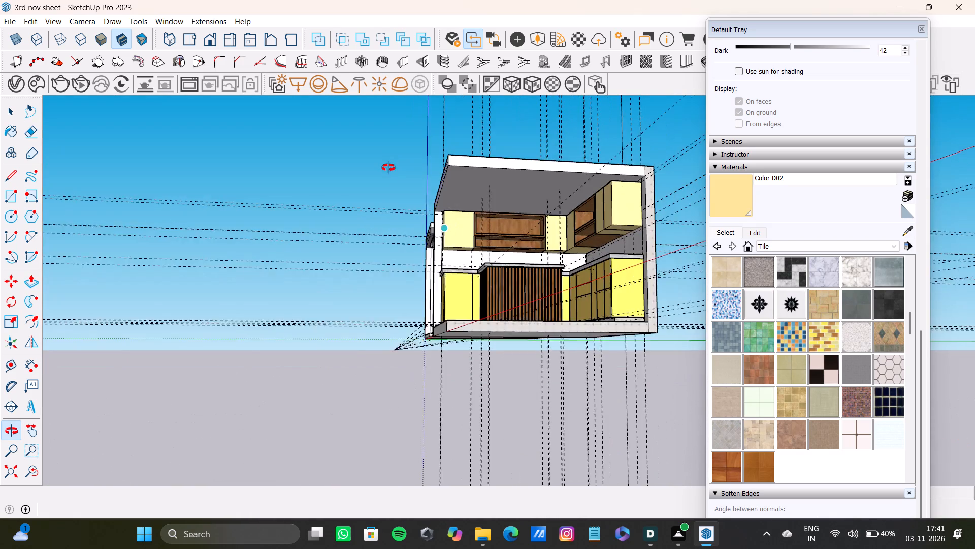
pyautogui.moveTo(388, 168); pyautogui.dragTo(283, 193, button='middle')
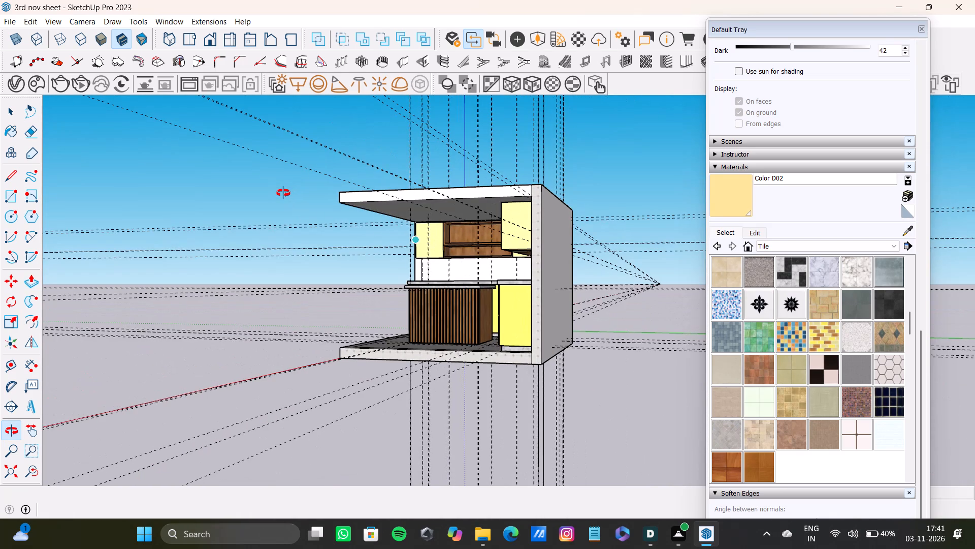
pyautogui.moveTo(283, 193); pyautogui.dragTo(377, 162, button='middle')
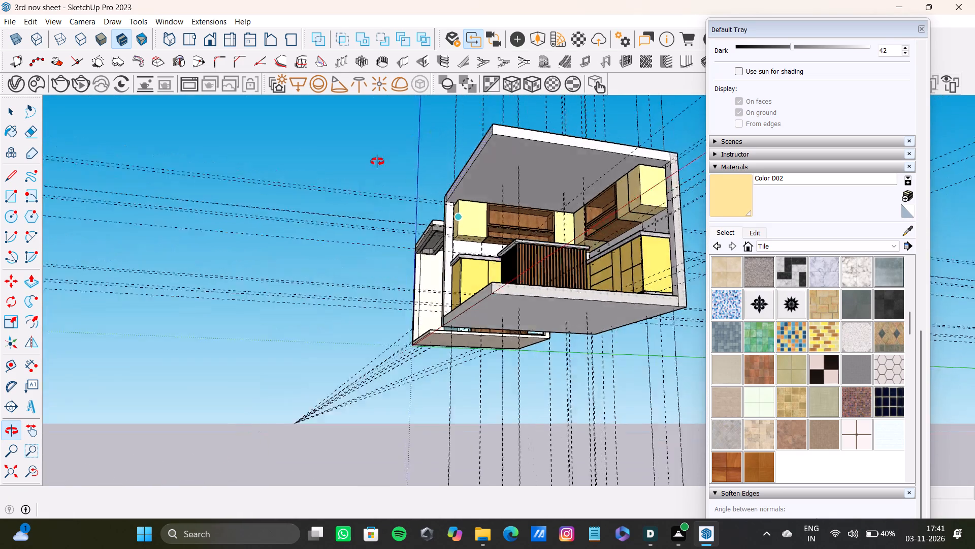
pyautogui.moveTo(377, 162); pyautogui.dragTo(564, 131, button='middle')
pyautogui.scroll(-1, 597, 171)
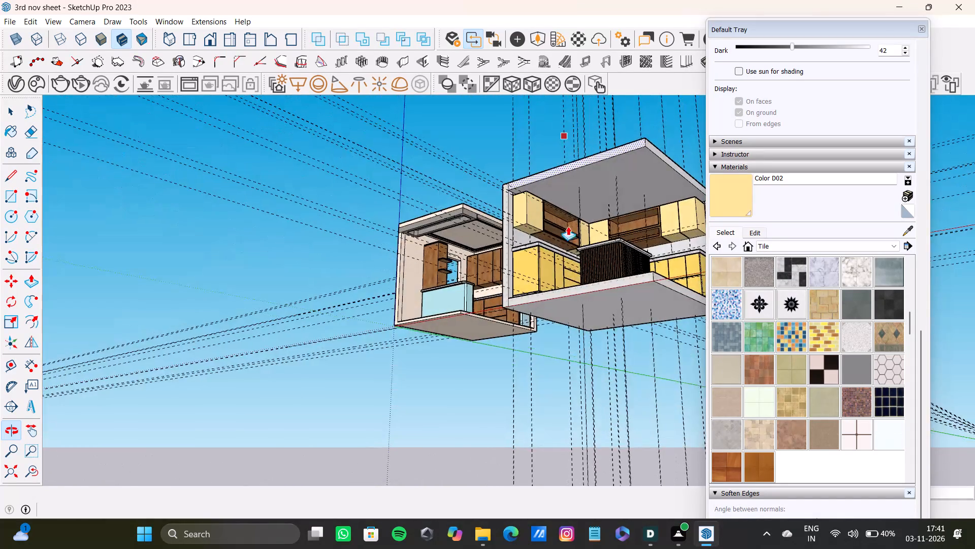
pyautogui.scroll(9, 573, 253)
pyautogui.scroll(-20, 564, 184)
pyautogui.scroll(-1, 564, 184)
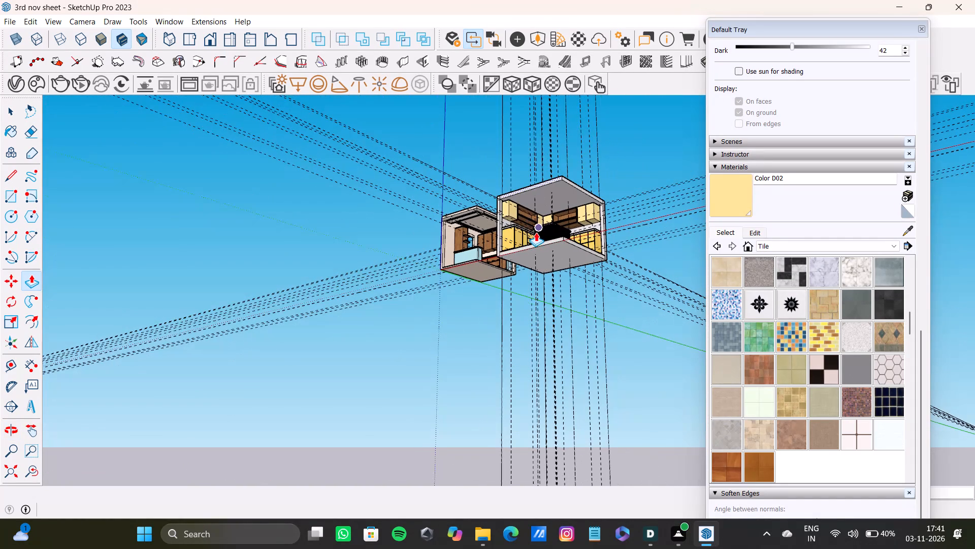
pyautogui.scroll(-4, 538, 225)
pyautogui.keyDown('shift'); pyautogui.moveTo(538, 226); pyautogui.dragTo(366, 298, button='middle'); pyautogui.keyUp('shift')
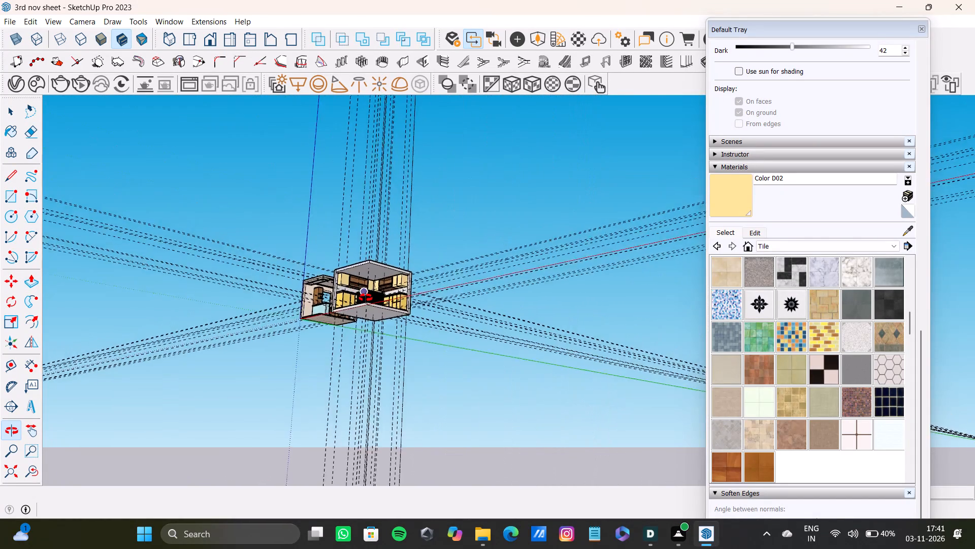
pyautogui.keyDown('shift'); pyautogui.moveTo(366, 298); pyautogui.dragTo(384, 328, button='middle'); pyautogui.keyUp('shift')
pyautogui.scroll(18, 375, 311)
pyautogui.keyDown('shift'); pyautogui.moveTo(361, 257); pyautogui.dragTo(499, 335, button='middle'); pyautogui.keyUp('shift')
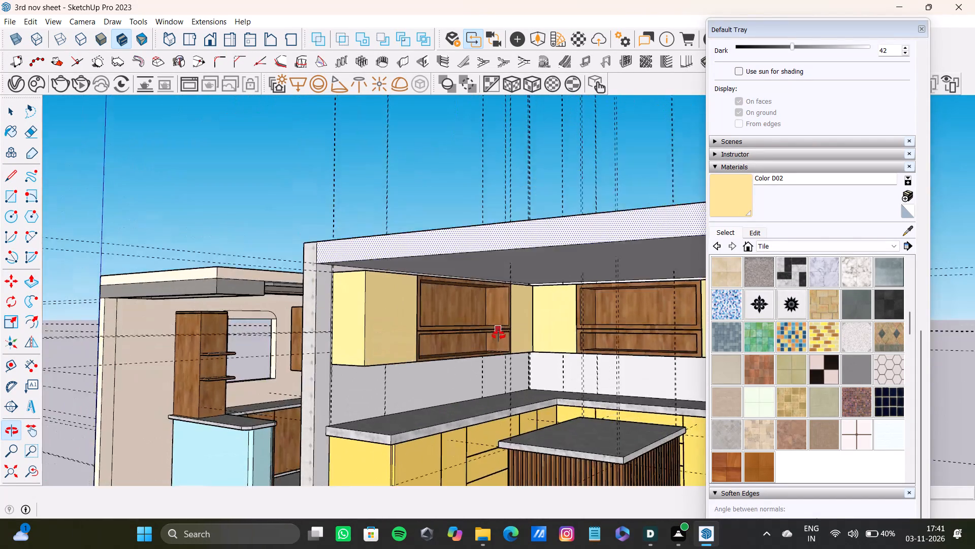
pyautogui.keyDown('shift'); pyautogui.moveTo(499, 335); pyautogui.dragTo(452, 344, button='middle'); pyautogui.keyUp('shift')
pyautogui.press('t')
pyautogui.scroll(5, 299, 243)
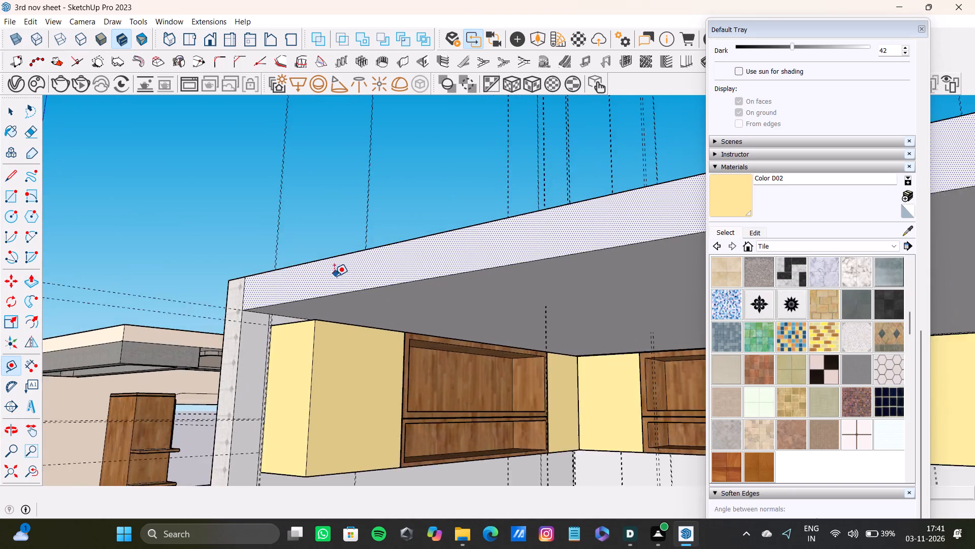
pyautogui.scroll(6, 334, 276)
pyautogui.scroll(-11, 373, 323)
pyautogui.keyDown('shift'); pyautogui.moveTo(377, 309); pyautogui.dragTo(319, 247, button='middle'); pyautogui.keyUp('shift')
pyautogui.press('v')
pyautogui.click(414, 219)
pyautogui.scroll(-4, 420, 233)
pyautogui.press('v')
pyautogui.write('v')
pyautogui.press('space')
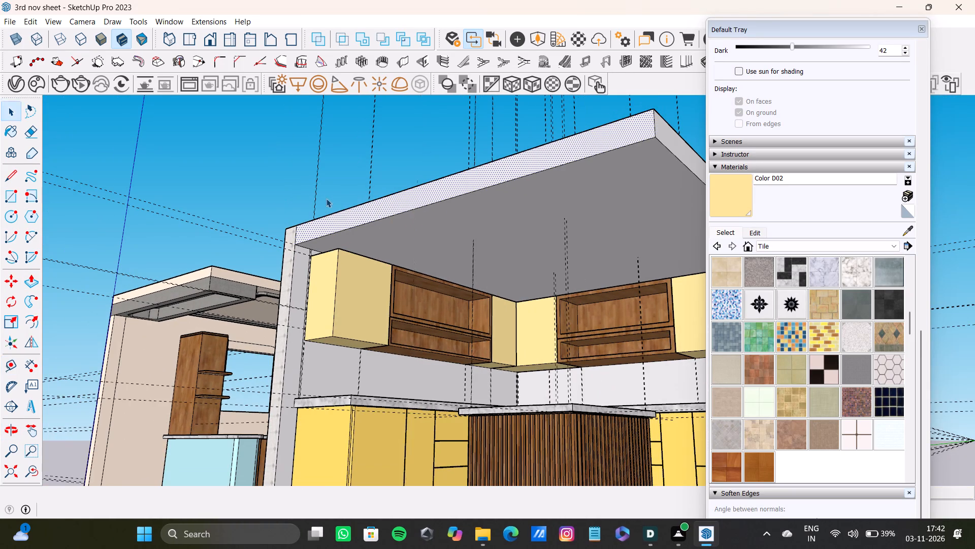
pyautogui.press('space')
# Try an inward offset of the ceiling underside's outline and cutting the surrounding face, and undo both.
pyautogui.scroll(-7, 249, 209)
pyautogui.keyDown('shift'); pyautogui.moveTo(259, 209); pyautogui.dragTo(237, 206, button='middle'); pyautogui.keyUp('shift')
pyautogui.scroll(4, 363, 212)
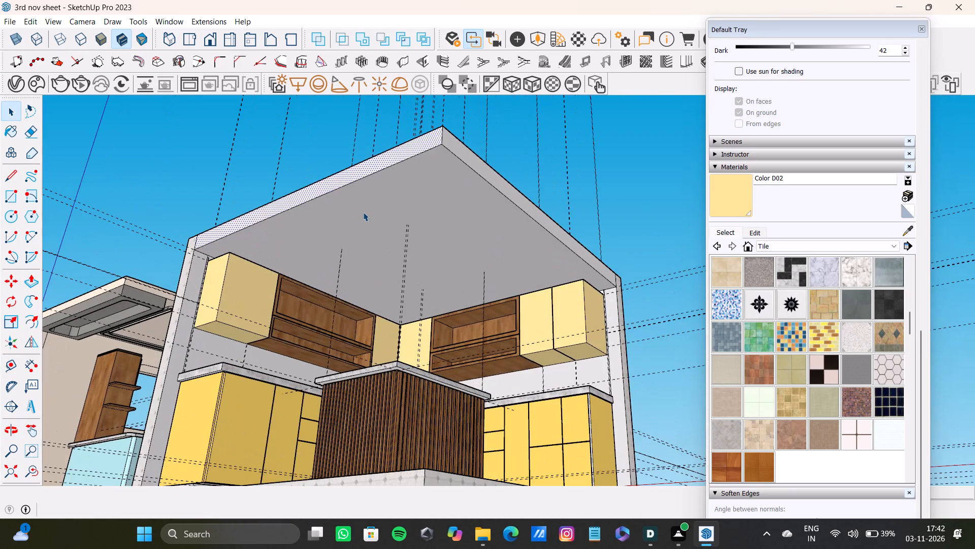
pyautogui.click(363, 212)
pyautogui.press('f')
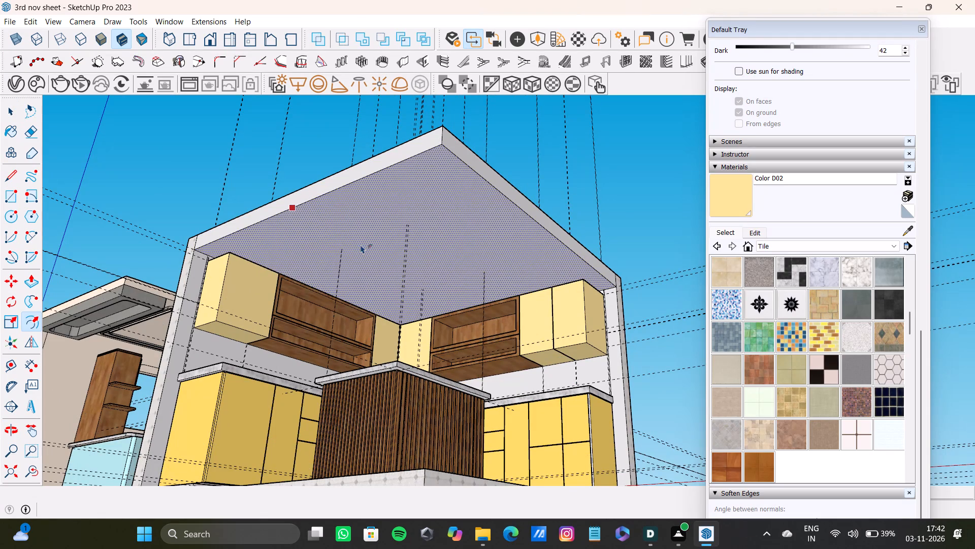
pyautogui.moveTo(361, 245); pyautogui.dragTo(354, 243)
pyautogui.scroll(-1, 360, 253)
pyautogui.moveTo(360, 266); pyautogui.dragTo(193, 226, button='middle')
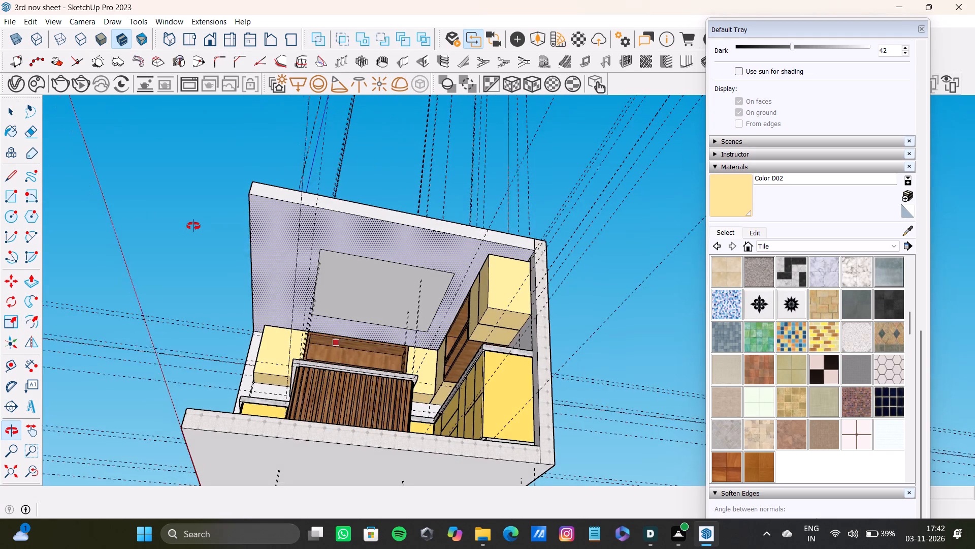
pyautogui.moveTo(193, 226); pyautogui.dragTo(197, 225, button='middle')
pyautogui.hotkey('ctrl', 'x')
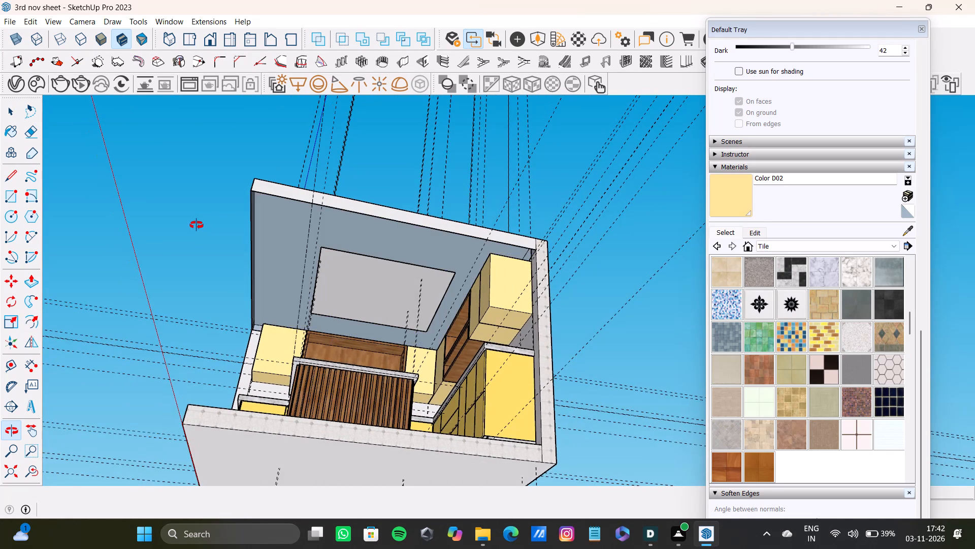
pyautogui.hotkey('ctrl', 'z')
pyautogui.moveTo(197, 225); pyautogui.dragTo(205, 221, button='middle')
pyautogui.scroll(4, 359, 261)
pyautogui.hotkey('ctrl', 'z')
# Offset the ceiling underside's outline inward to make a smaller rectangle in the middle of the ceiling.
pyautogui.scroll(-4, 357, 264)
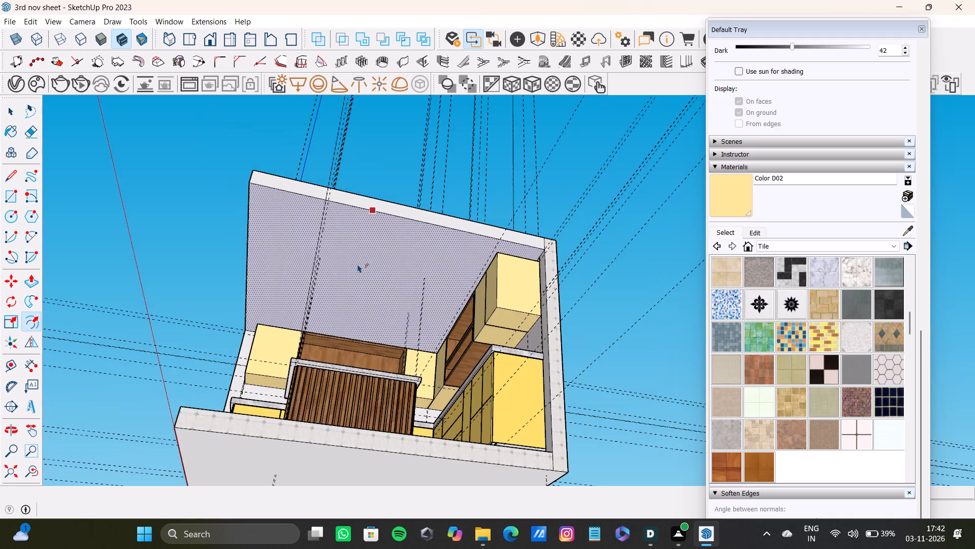
pyautogui.moveTo(357, 264); pyautogui.dragTo(447, 318, button='middle')
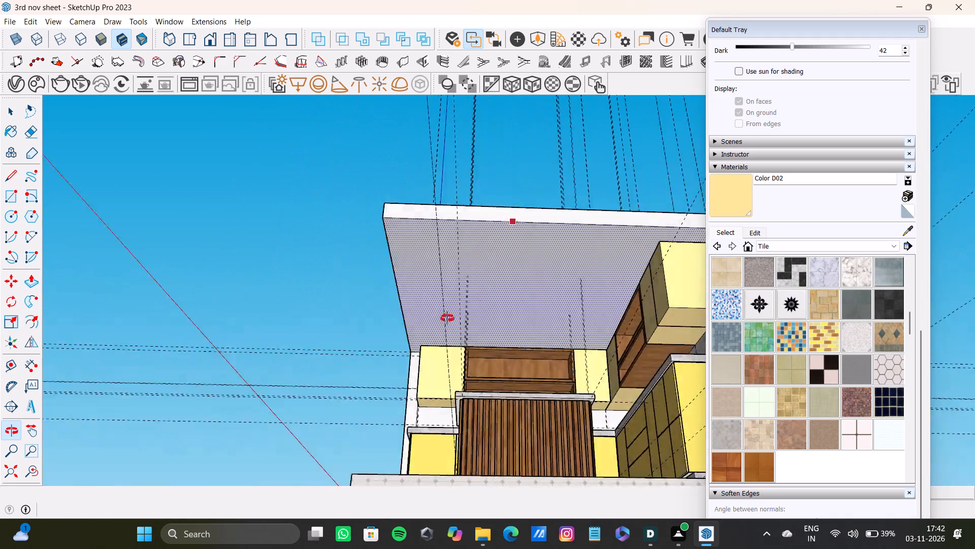
pyautogui.moveTo(447, 318); pyautogui.dragTo(432, 301, button='middle')
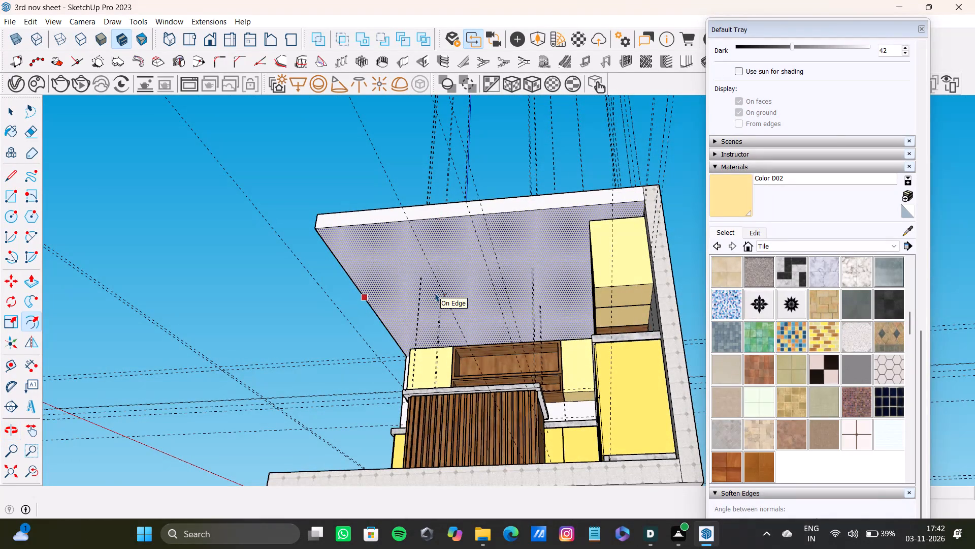
pyautogui.scroll(-4, 438, 287)
pyautogui.moveTo(439, 282); pyautogui.dragTo(518, 270, button='middle')
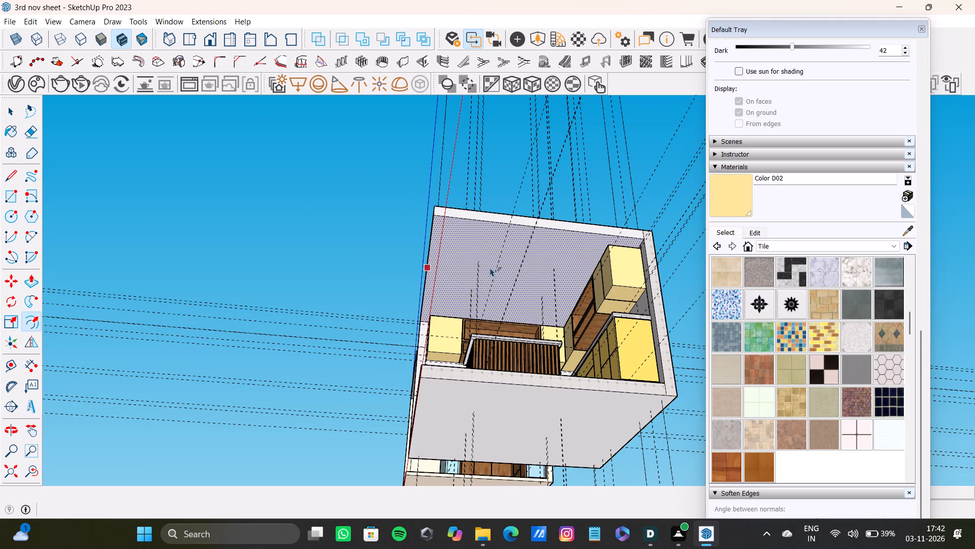
pyautogui.moveTo(495, 264); pyautogui.dragTo(490, 252)
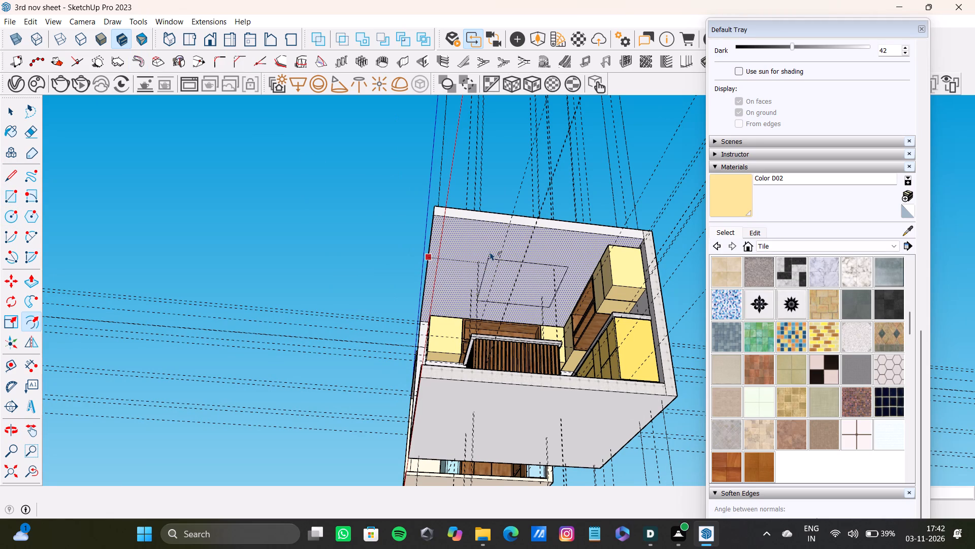
pyautogui.moveTo(490, 252); pyautogui.dragTo(475, 205)
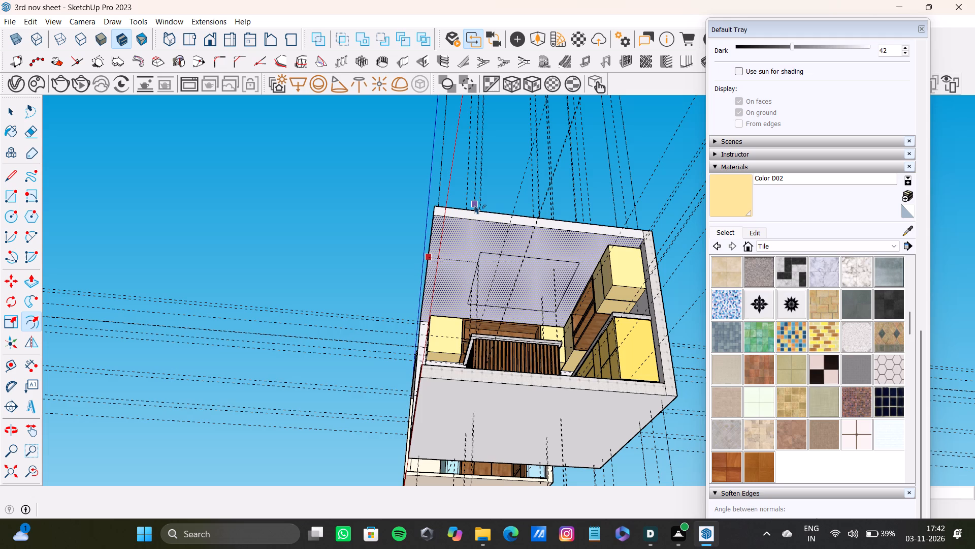
pyautogui.moveTo(475, 205); pyautogui.dragTo(475, 204)
# Offset the inner ceiling rectangle slightly outward to form a narrow border strip around it.
pyautogui.scroll(8, 521, 290)
pyautogui.moveTo(496, 257); pyautogui.dragTo(525, 274, button='middle')
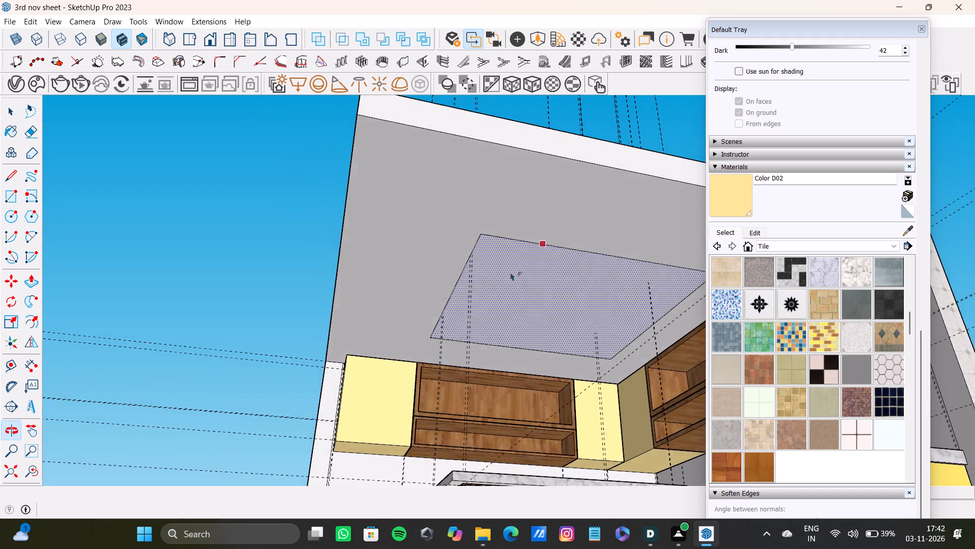
pyautogui.scroll(4, 461, 261)
pyautogui.moveTo(491, 251); pyautogui.dragTo(452, 248)
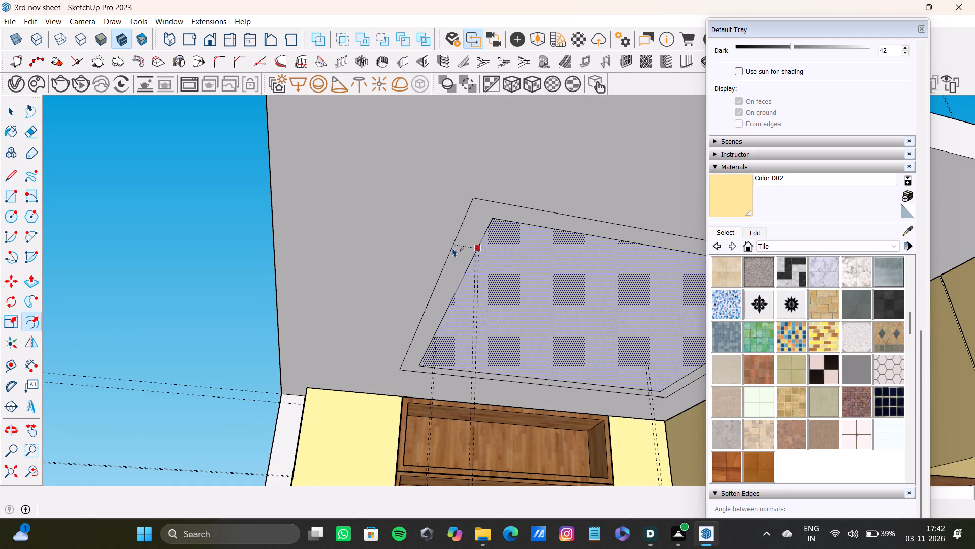
pyautogui.moveTo(452, 248); pyautogui.dragTo(459, 254)
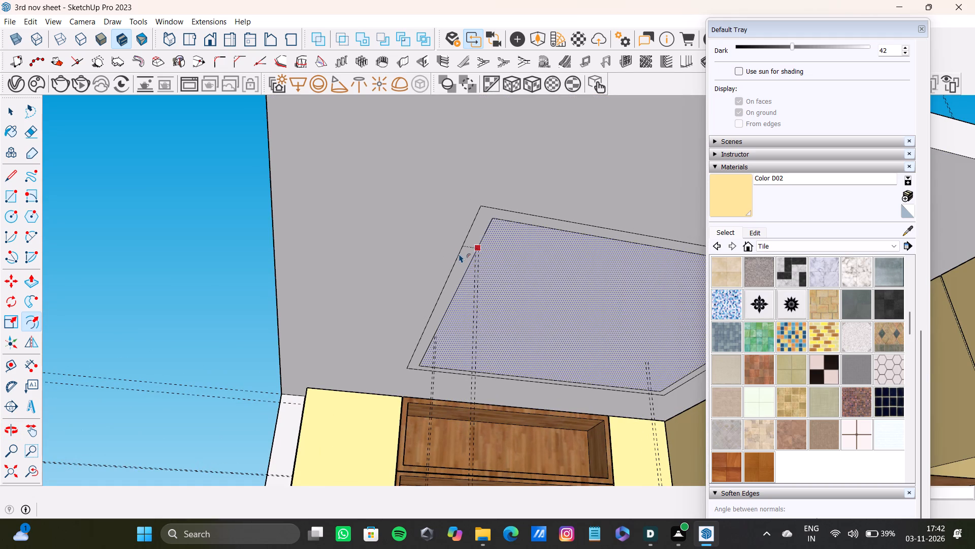
pyautogui.moveTo(459, 254); pyautogui.dragTo(460, 254)
pyautogui.scroll(-10, 459, 258)
pyautogui.moveTo(467, 276); pyautogui.dragTo(410, 217, button='middle')
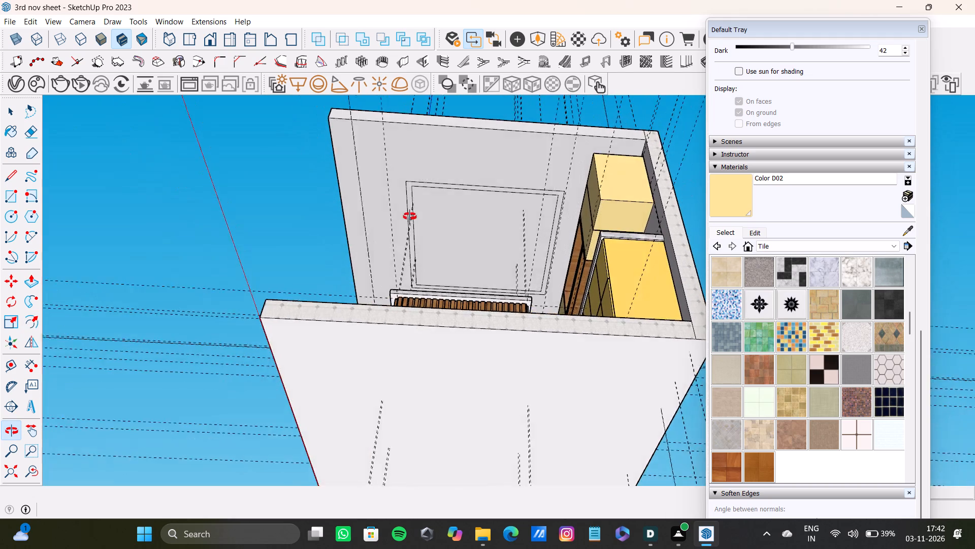
# Undo the last two offsets, removing the border strip and the inner rectangle from the ceiling's underside.
pyautogui.moveTo(410, 217); pyautogui.dragTo(410, 223, button='middle')
pyautogui.hotkey('ctrl', 'z')
pyautogui.hotkey('ctrl', 'z')
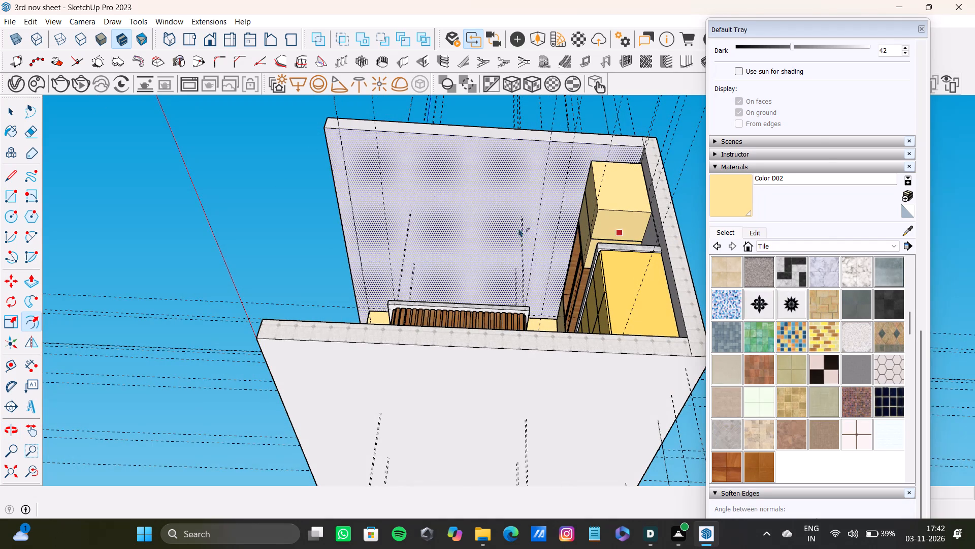
# Offset the ceiling underside's outline inward again to make a centred inner rectangle.
pyautogui.moveTo(518, 228); pyautogui.dragTo(565, 272, button='middle')
pyautogui.scroll(4, 519, 258)
pyautogui.moveTo(483, 247); pyautogui.dragTo(459, 192)
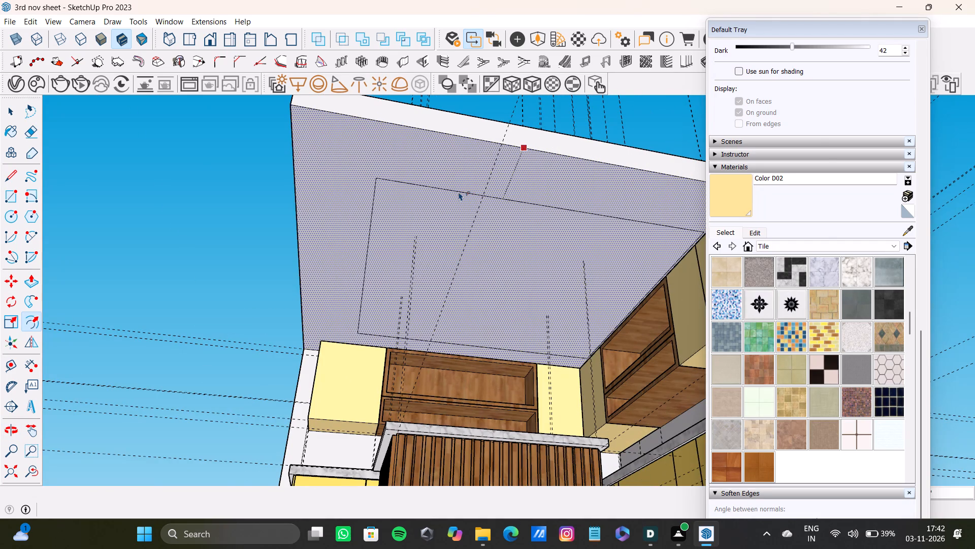
pyautogui.moveTo(459, 192); pyautogui.dragTo(465, 208)
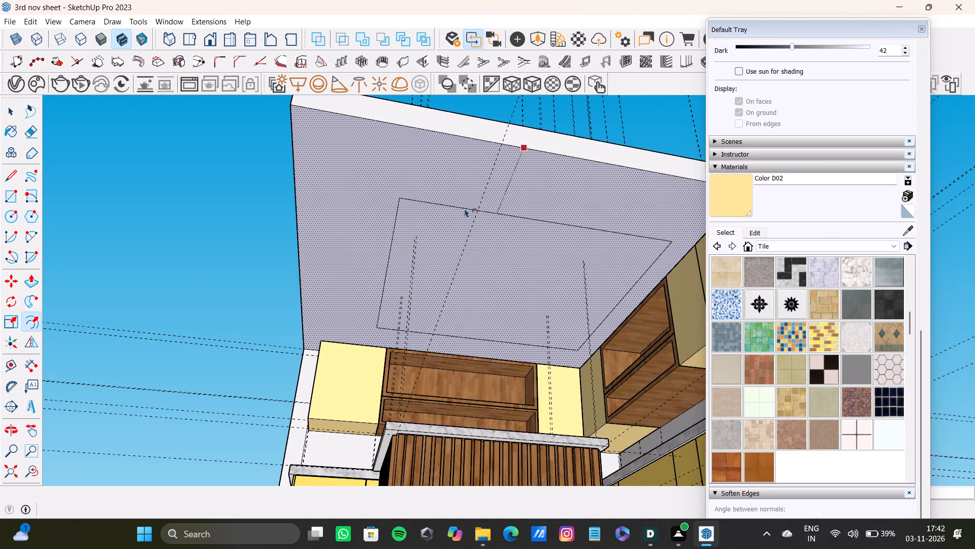
pyautogui.moveTo(465, 208); pyautogui.dragTo(467, 210)
# Offset the new ceiling rectangle inward to form a wide border band around a smaller central panel.
pyautogui.moveTo(466, 258); pyautogui.dragTo(559, 225, button='middle')
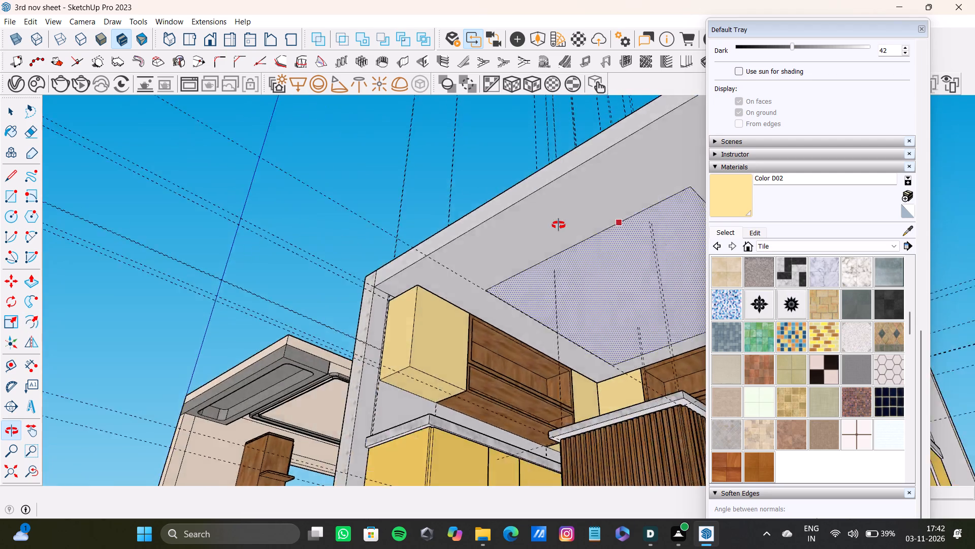
pyautogui.moveTo(559, 225); pyautogui.dragTo(426, 246, button='middle')
pyautogui.moveTo(421, 242); pyautogui.dragTo(376, 210)
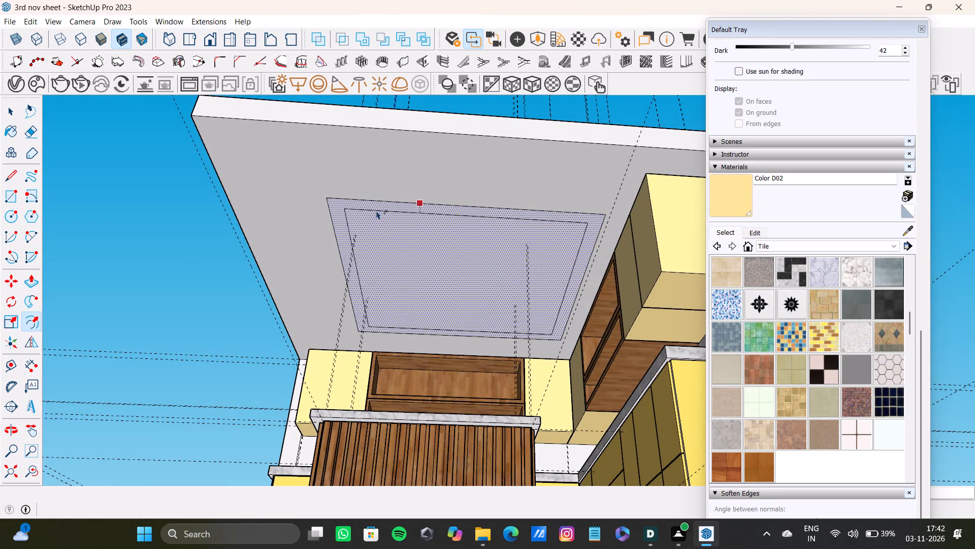
pyautogui.moveTo(376, 210); pyautogui.dragTo(401, 222)
# Draw a rounding arc across the outer rectangle's corner on the open side, away from the side-wall cabinets.
pyautogui.scroll(-2, 393, 232)
pyautogui.moveTo(392, 238); pyautogui.dragTo(436, 237, button='middle')
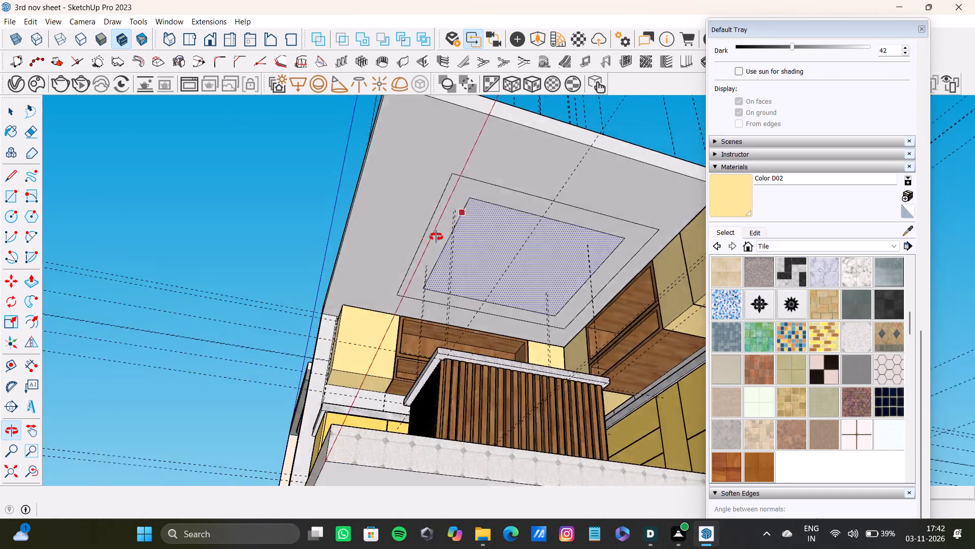
pyautogui.moveTo(436, 237); pyautogui.dragTo(382, 240, button='middle')
pyautogui.scroll(14, 355, 229)
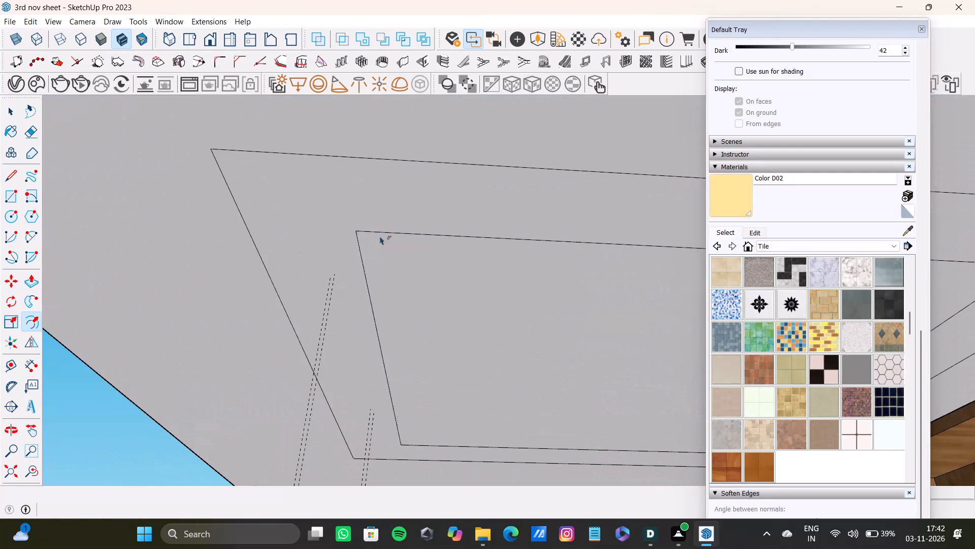
pyautogui.press('a')
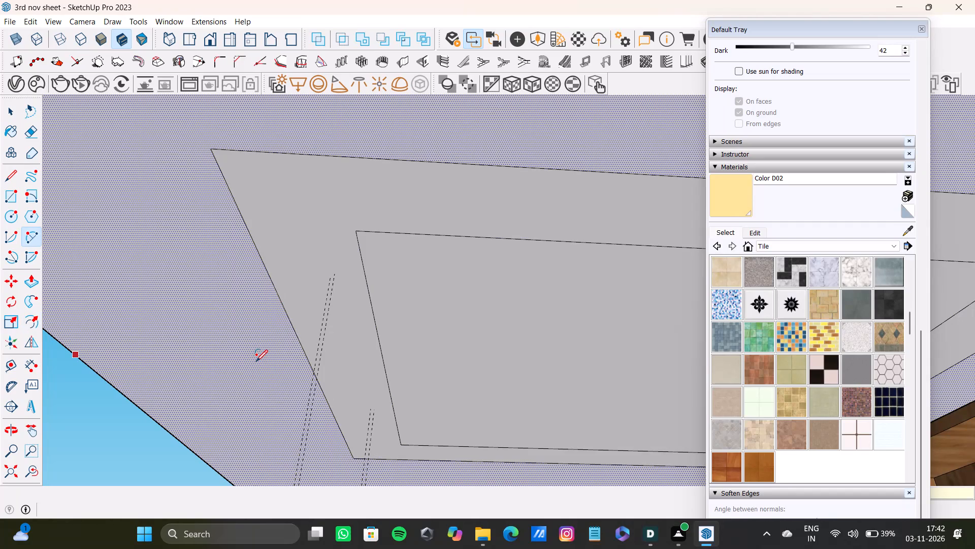
pyautogui.scroll(6, 205, 240)
pyautogui.scroll(-8, 239, 172)
pyautogui.moveTo(267, 227); pyautogui.dragTo(267, 218, button='middle')
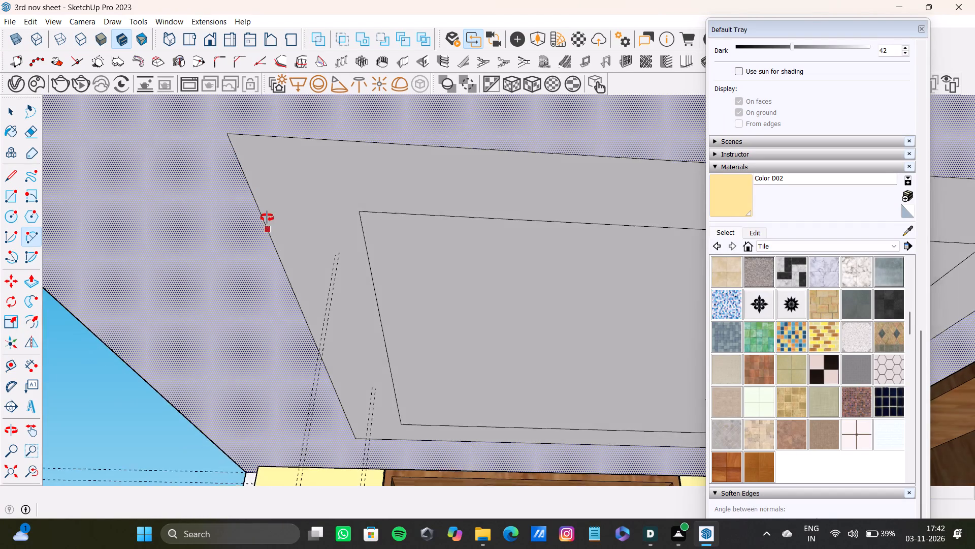
pyautogui.moveTo(267, 218); pyautogui.dragTo(267, 211, button='middle')
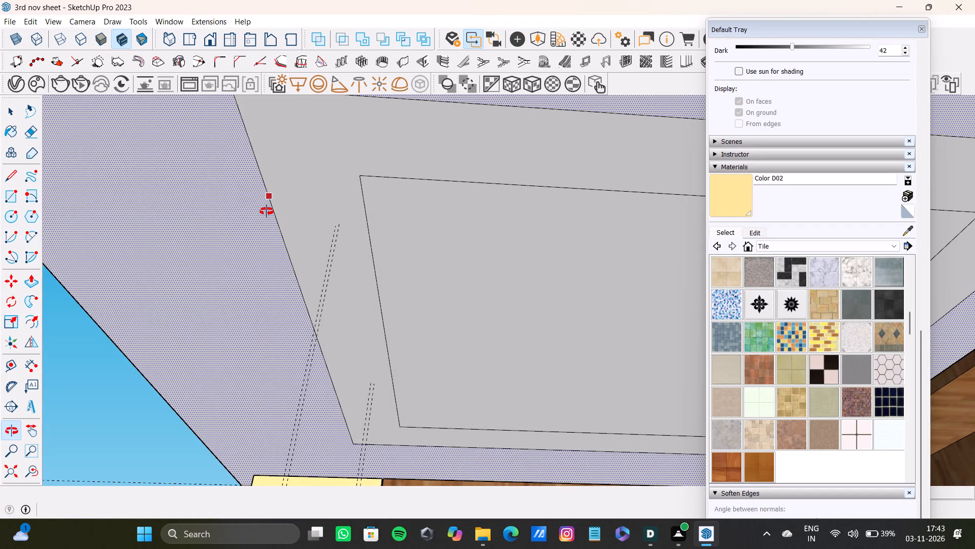
pyautogui.moveTo(267, 211); pyautogui.dragTo(274, 372, button='middle')
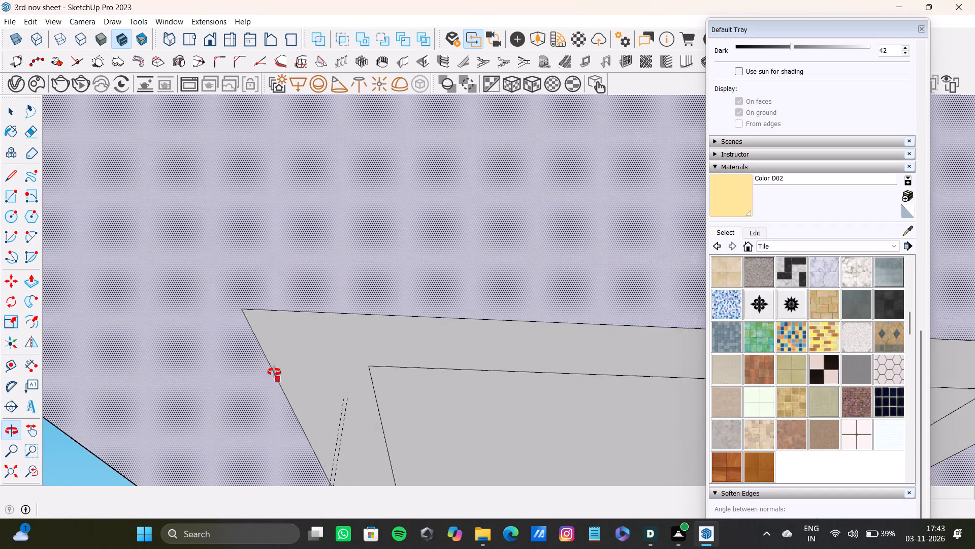
pyautogui.moveTo(274, 372); pyautogui.dragTo(271, 272, button='middle')
pyautogui.scroll(6, 257, 311)
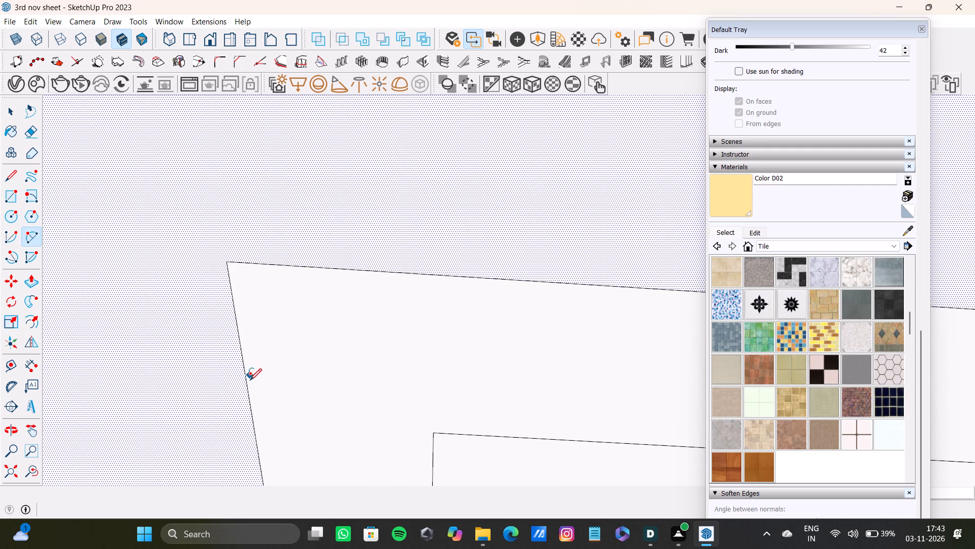
pyautogui.click(248, 382)
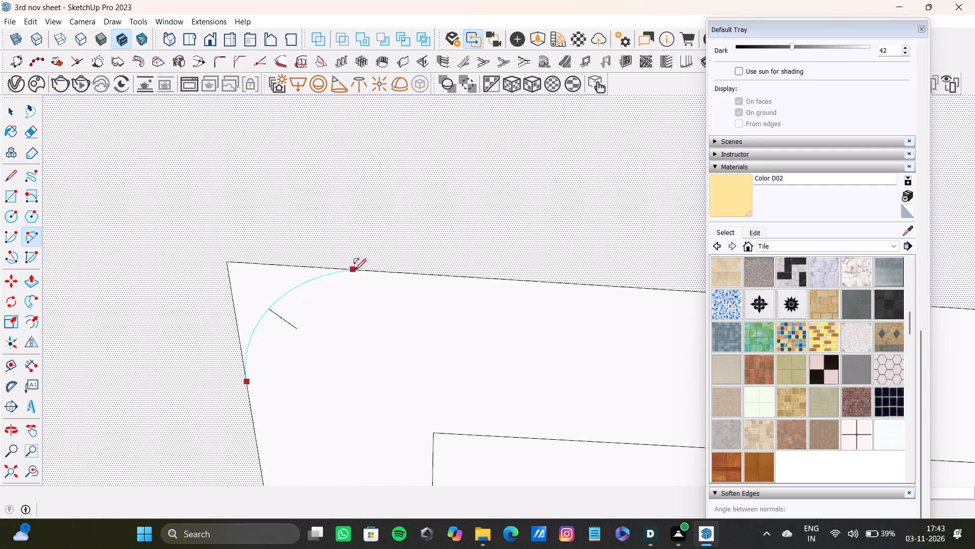
pyautogui.scroll(4, 353, 277)
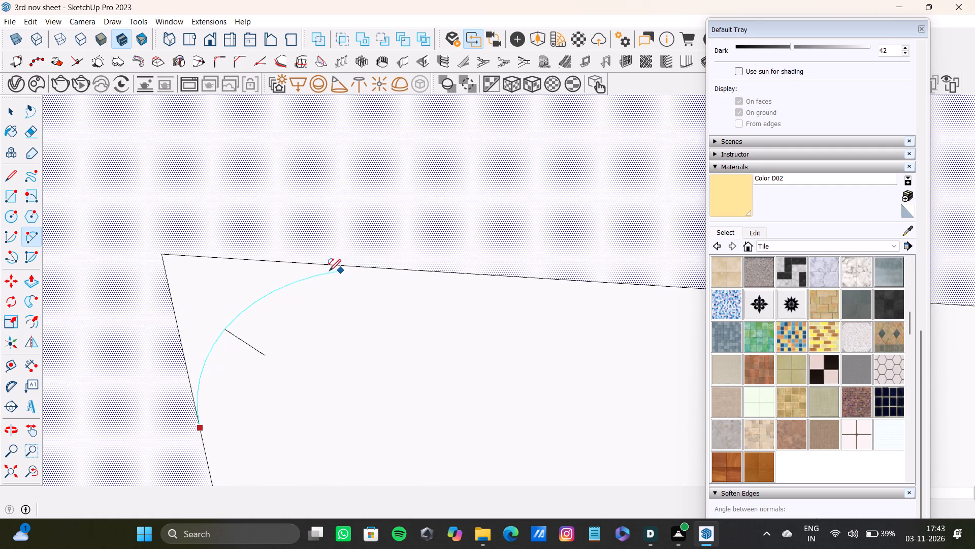
pyautogui.scroll(3, 318, 278)
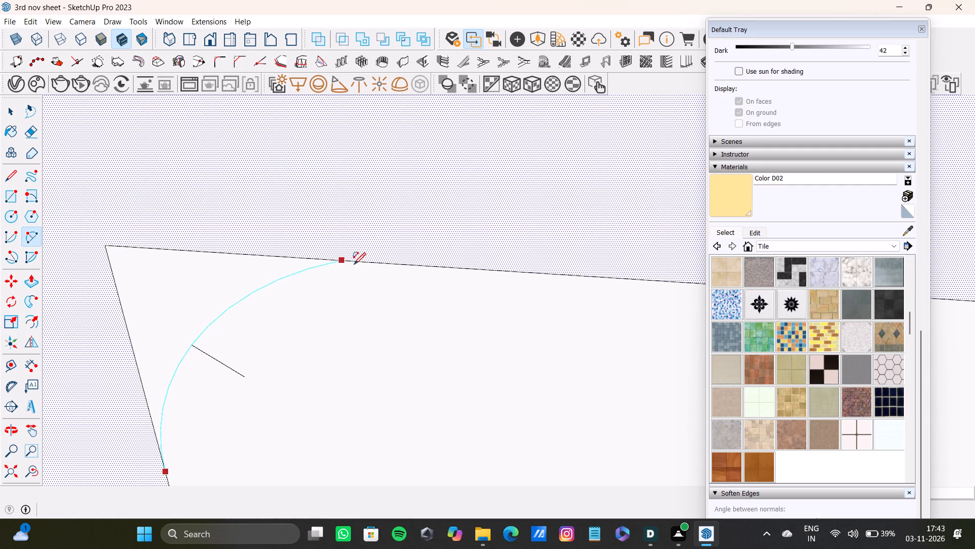
pyautogui.click(364, 264)
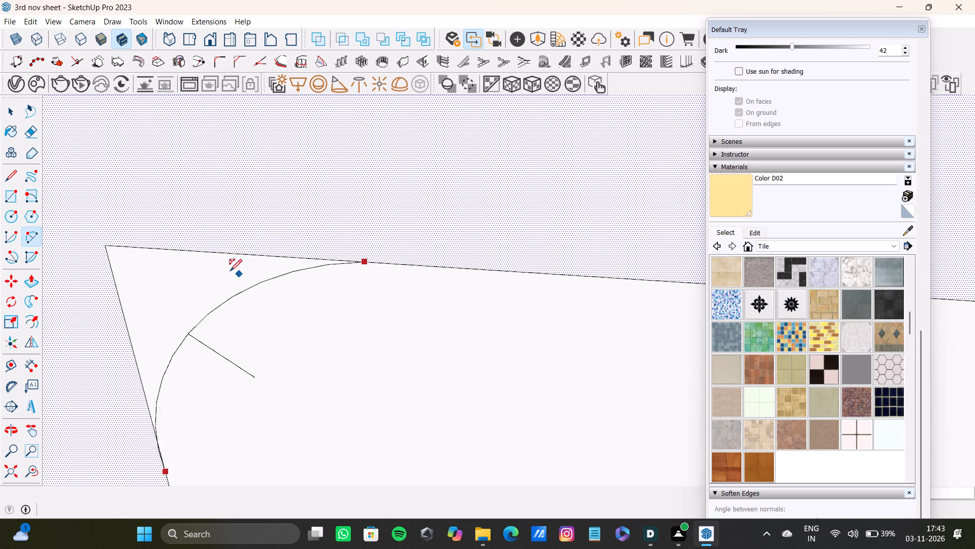
pyautogui.click(262, 271)
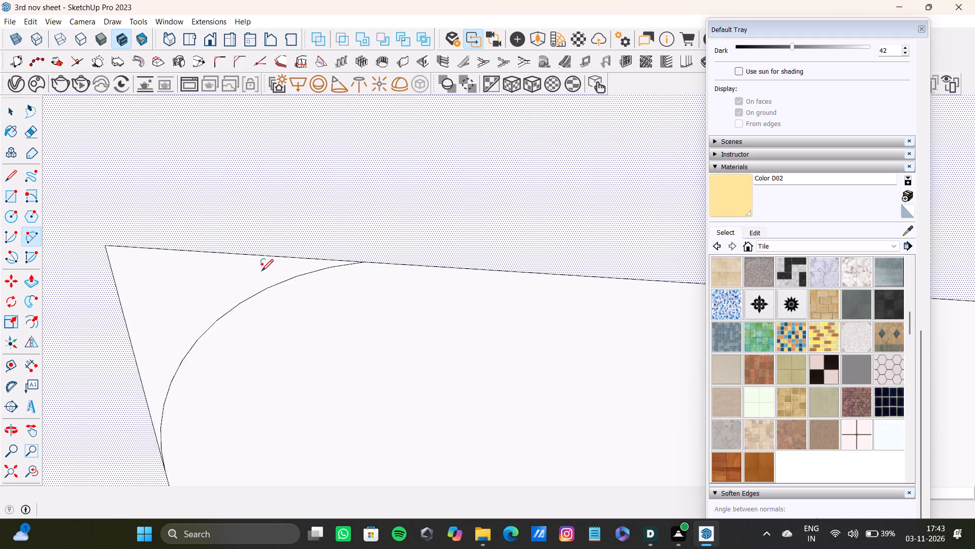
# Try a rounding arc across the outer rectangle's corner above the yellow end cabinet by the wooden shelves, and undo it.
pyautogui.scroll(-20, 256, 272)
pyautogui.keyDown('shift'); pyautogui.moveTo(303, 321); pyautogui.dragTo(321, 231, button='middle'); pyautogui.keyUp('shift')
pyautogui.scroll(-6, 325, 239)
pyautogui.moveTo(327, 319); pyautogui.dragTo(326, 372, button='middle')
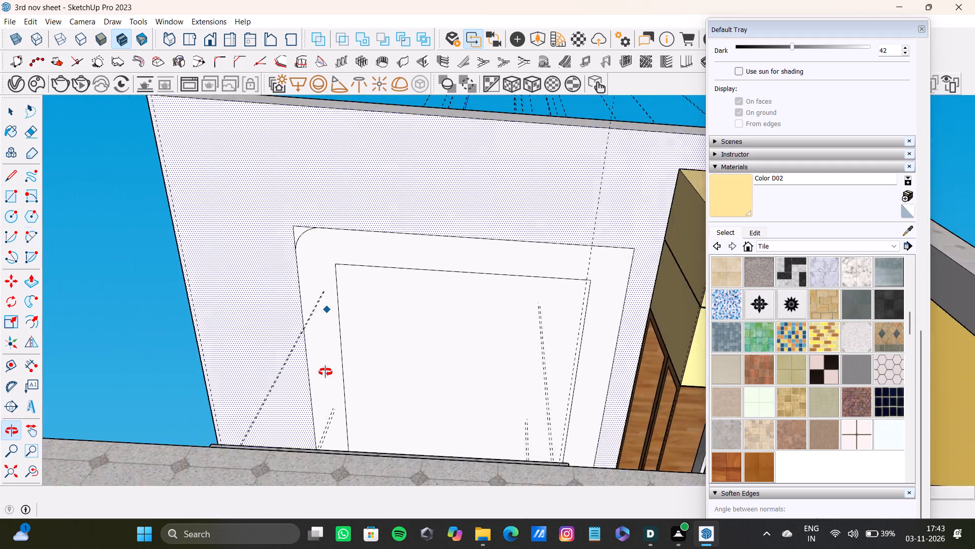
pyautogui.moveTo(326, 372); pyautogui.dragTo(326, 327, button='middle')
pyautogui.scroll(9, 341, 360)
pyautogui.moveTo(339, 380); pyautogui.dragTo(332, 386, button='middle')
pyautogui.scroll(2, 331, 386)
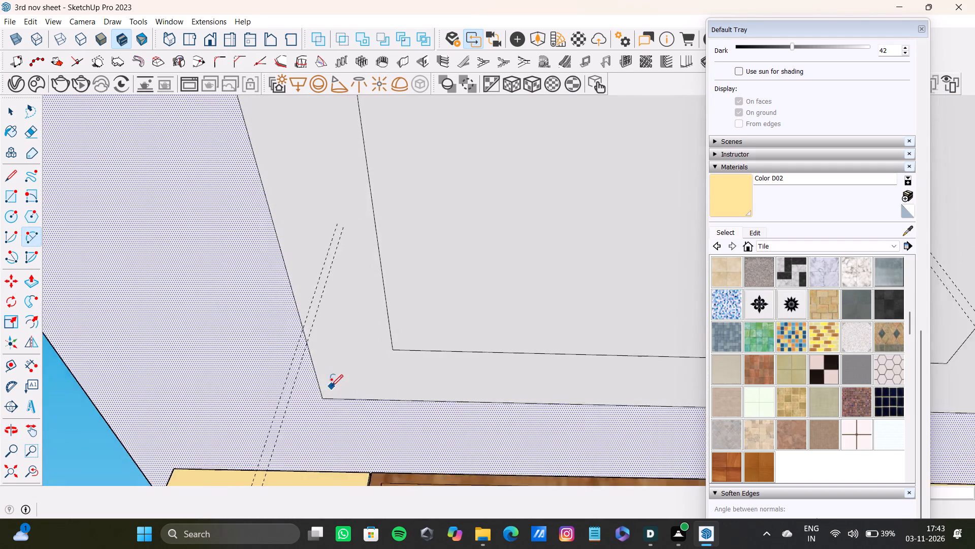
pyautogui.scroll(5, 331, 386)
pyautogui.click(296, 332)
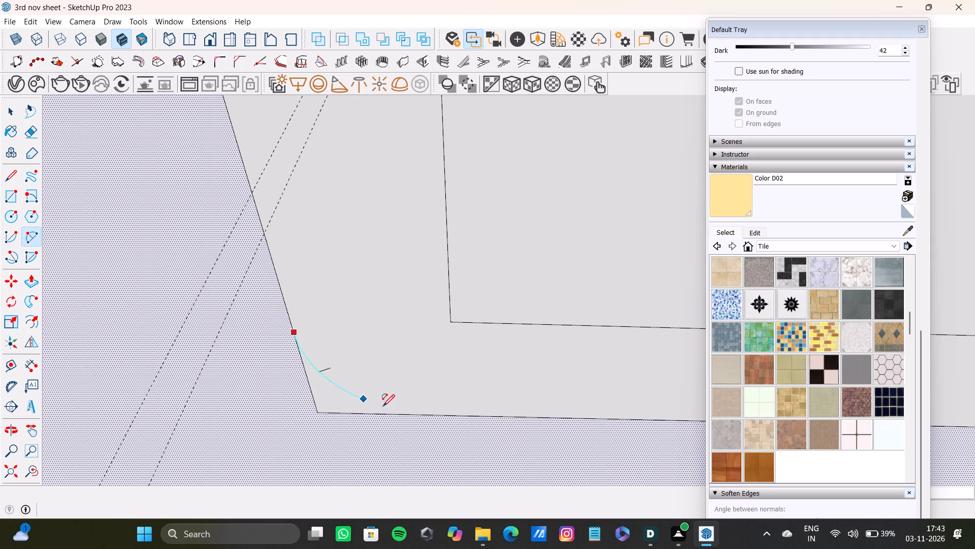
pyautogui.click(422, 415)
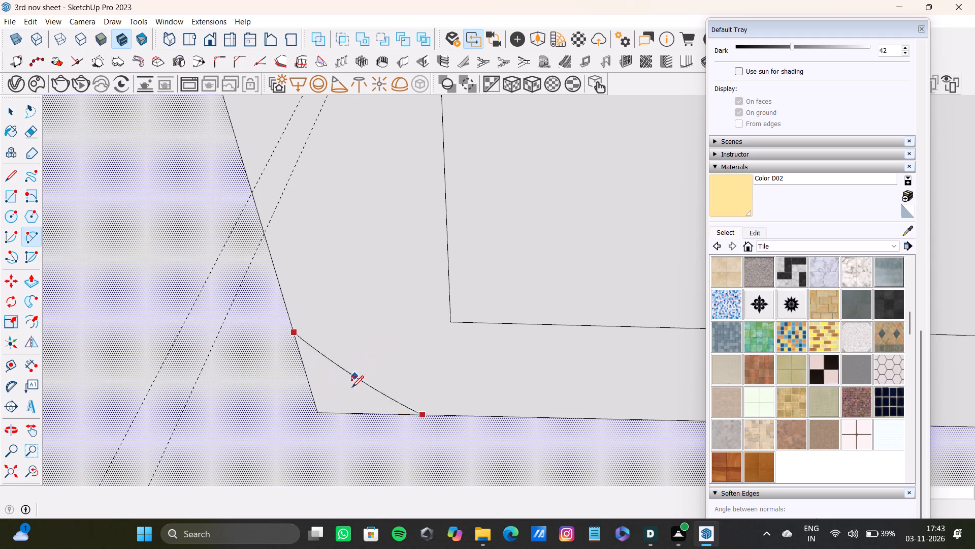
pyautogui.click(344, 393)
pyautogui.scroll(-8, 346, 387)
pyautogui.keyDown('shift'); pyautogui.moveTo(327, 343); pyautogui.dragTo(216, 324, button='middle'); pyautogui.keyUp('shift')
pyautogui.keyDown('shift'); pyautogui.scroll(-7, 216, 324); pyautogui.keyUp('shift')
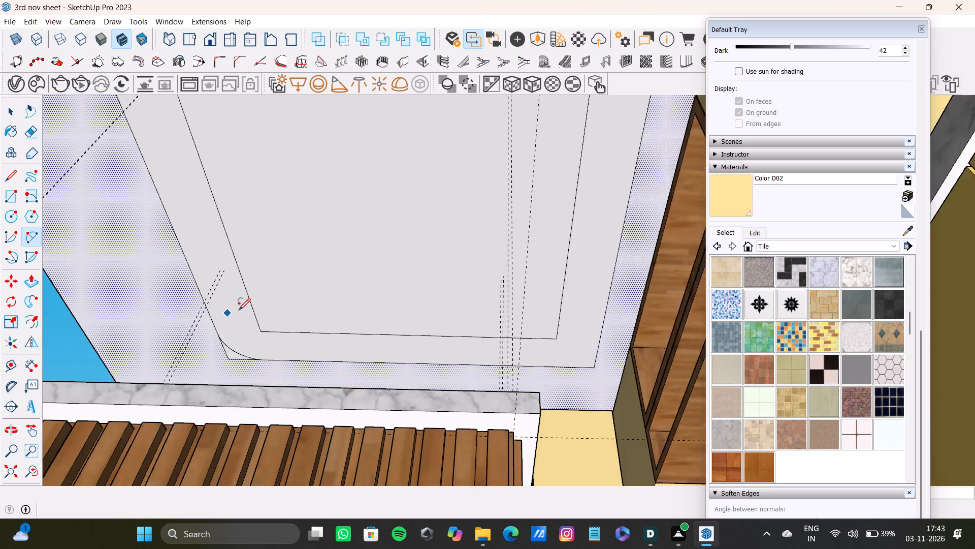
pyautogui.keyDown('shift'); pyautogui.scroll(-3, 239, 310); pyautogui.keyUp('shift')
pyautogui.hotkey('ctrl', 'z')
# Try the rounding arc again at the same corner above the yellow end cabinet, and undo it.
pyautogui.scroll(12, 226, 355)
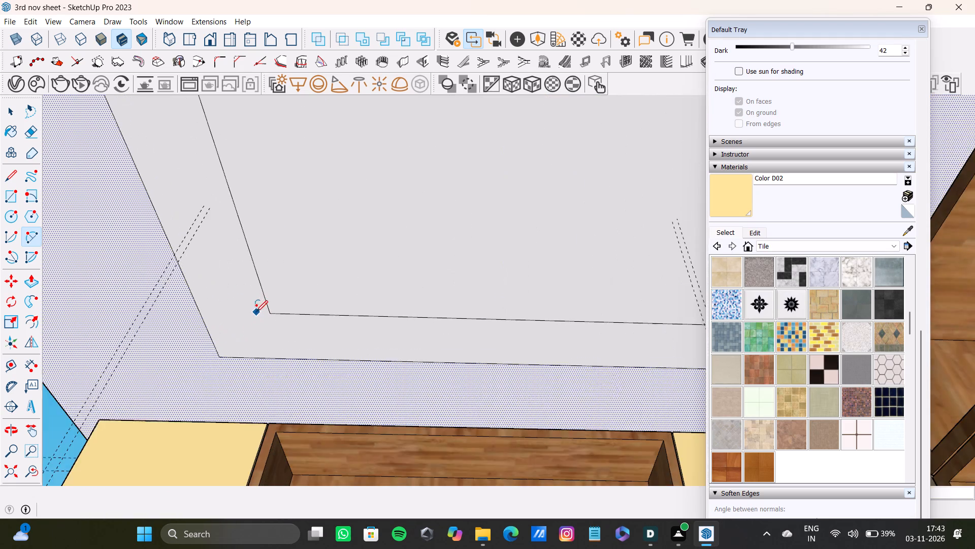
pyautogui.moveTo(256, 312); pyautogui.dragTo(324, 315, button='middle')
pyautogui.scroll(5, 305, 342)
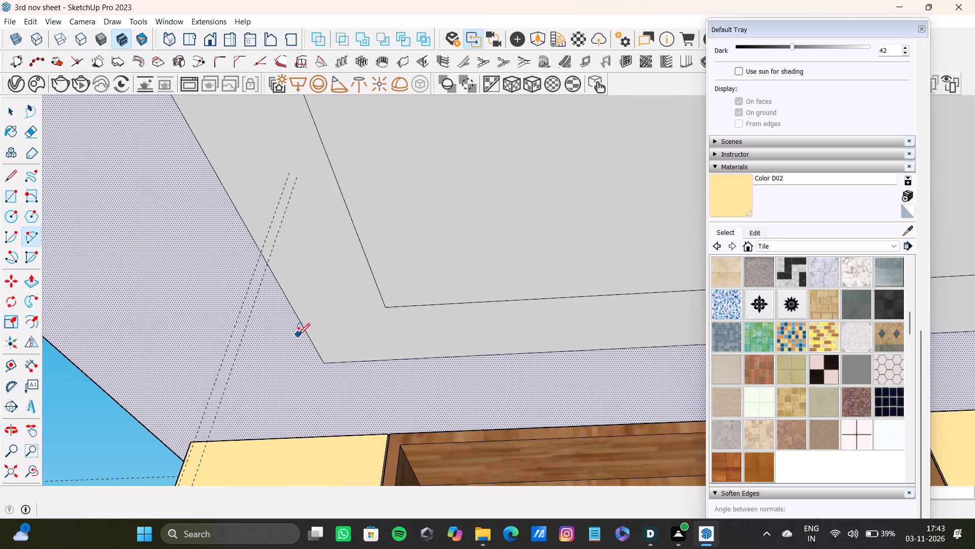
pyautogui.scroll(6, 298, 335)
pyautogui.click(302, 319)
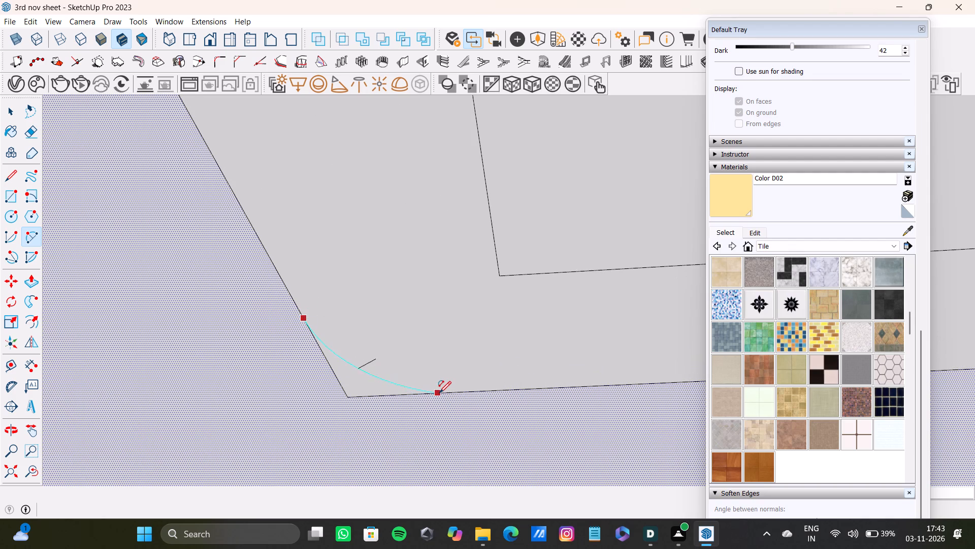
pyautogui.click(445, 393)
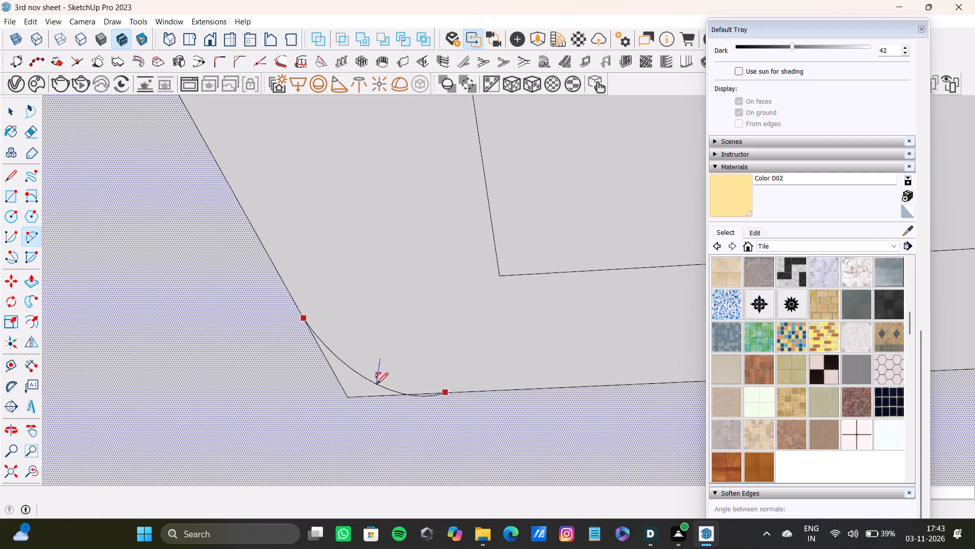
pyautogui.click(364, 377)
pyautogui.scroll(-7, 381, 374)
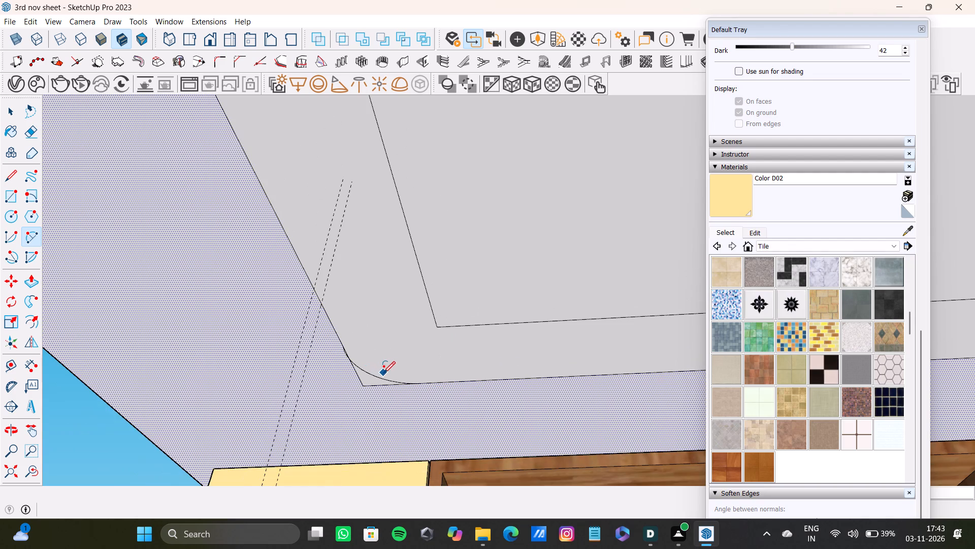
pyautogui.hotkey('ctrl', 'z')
# Draw a larger rounding arc across the outer rectangle's corner above the yellow end cabinet.
pyautogui.scroll(5, 367, 355)
pyautogui.moveTo(367, 355); pyautogui.dragTo(377, 273, button='middle')
pyautogui.scroll(4, 343, 310)
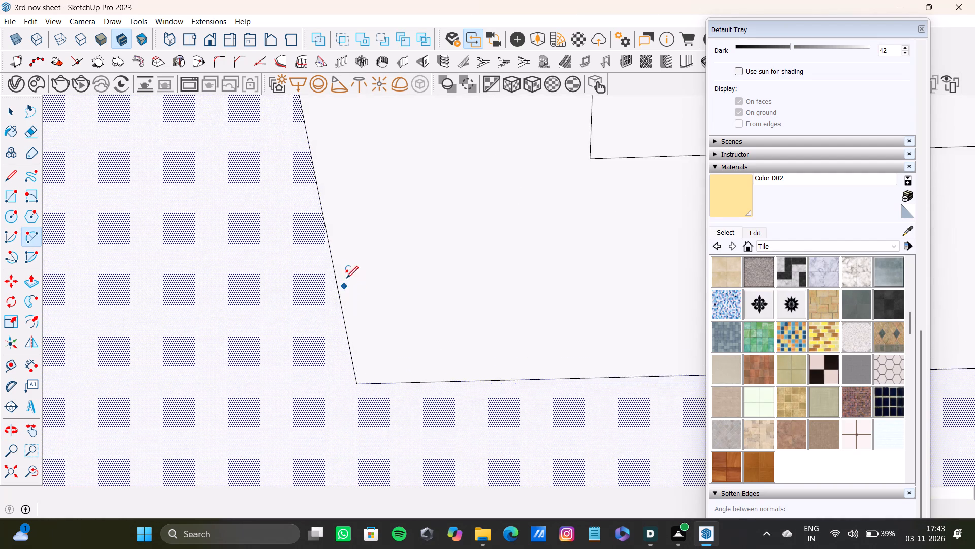
pyautogui.scroll(3, 346, 278)
pyautogui.click(332, 278)
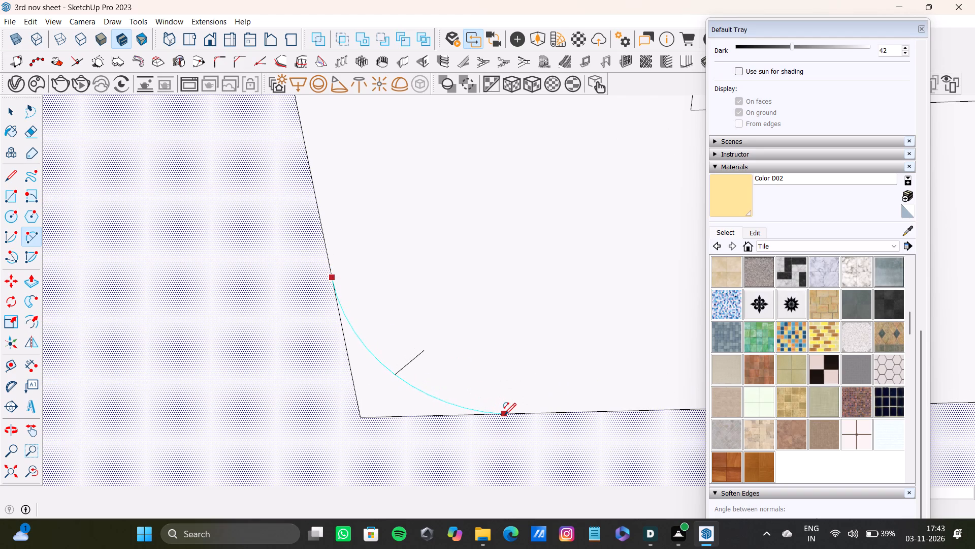
pyautogui.click(503, 416)
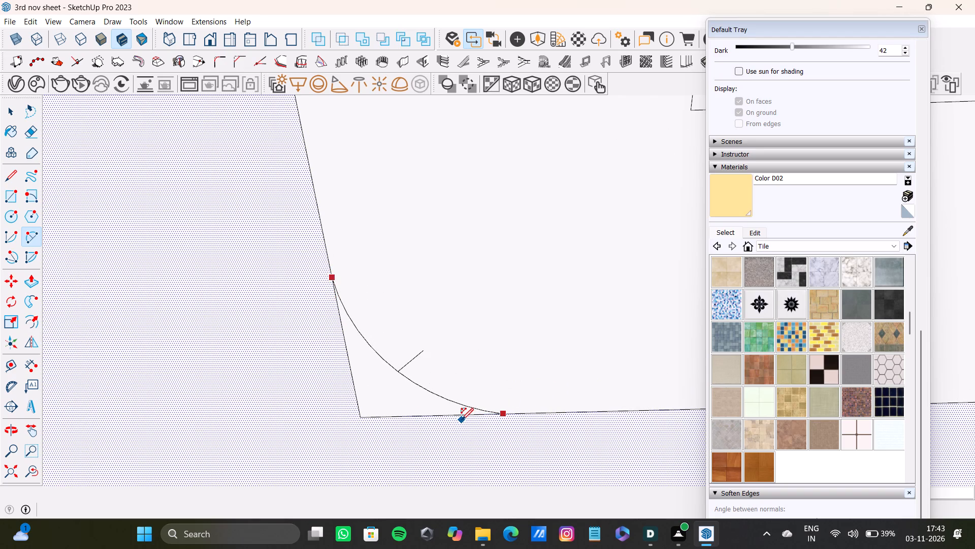
pyautogui.click(460, 420)
# Draw a rounding arc across the outer rectangle's corner on the open side, next to the side-wall cabinets.
pyautogui.scroll(-20, 391, 381)
pyautogui.scroll(-3, 391, 381)
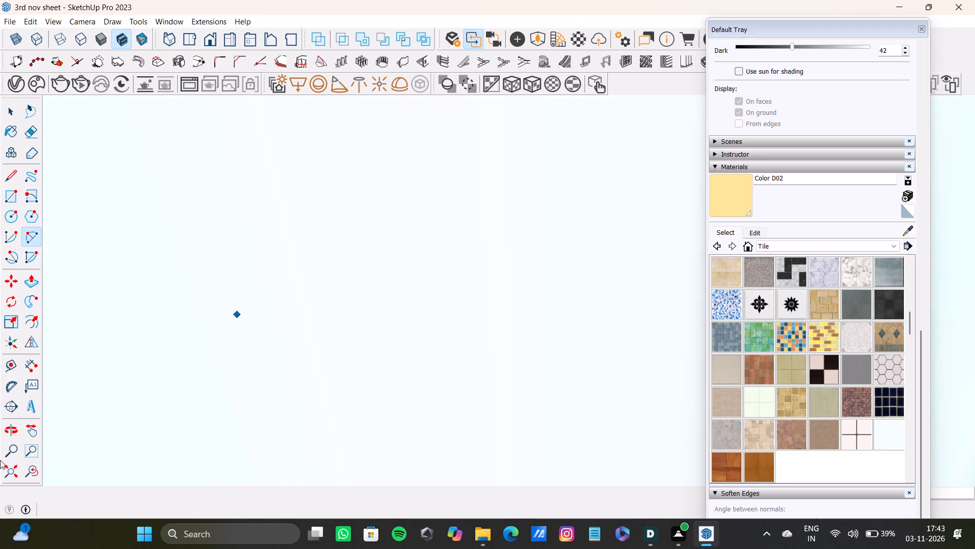
pyautogui.click(2, 476)
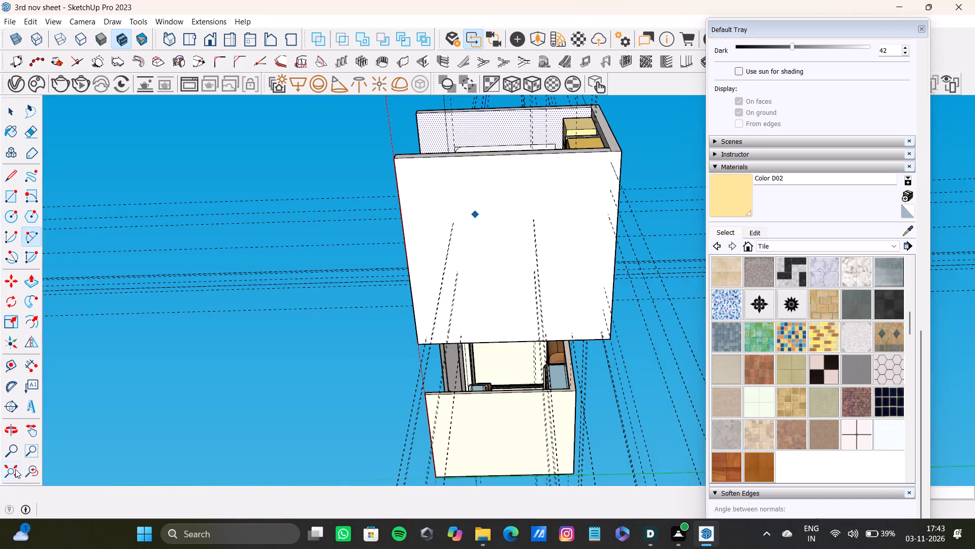
pyautogui.scroll(-3, 289, 342)
pyautogui.moveTo(289, 332); pyautogui.dragTo(385, 415, button='middle')
pyautogui.scroll(12, 508, 213)
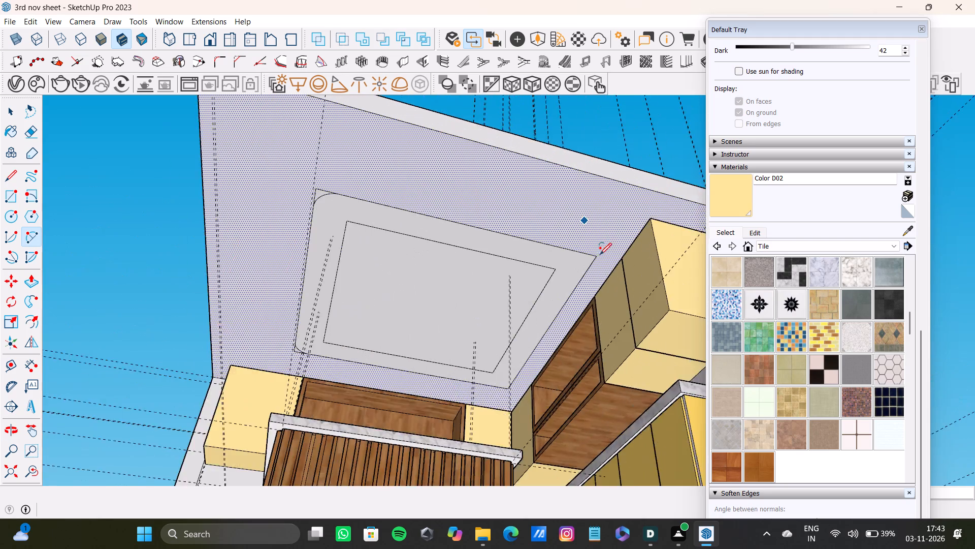
pyautogui.scroll(10, 600, 255)
pyautogui.moveTo(594, 232); pyautogui.dragTo(522, 159, button='middle')
pyautogui.scroll(5, 528, 229)
pyautogui.moveTo(544, 243); pyautogui.dragTo(521, 205, button='middle')
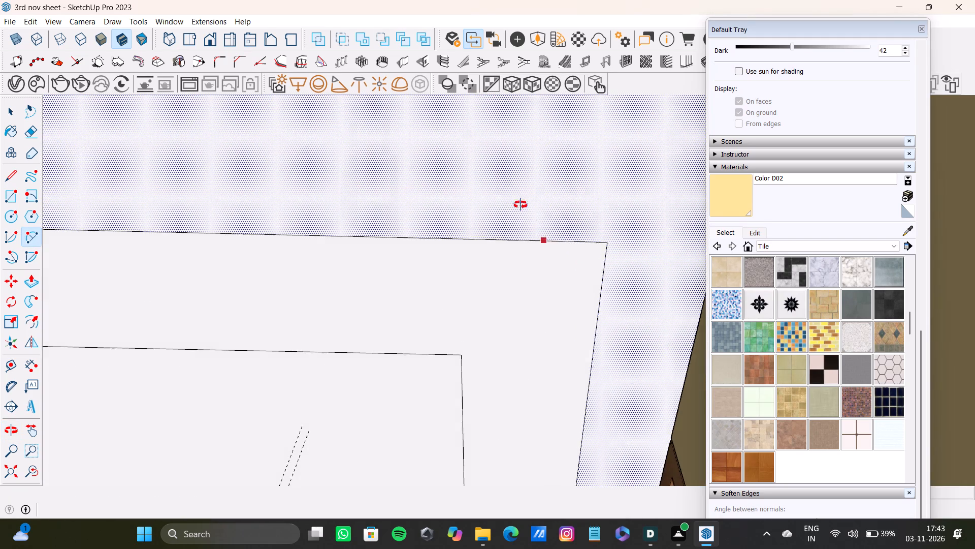
pyautogui.moveTo(521, 205); pyautogui.dragTo(485, 162, button='middle')
pyautogui.scroll(4, 560, 232)
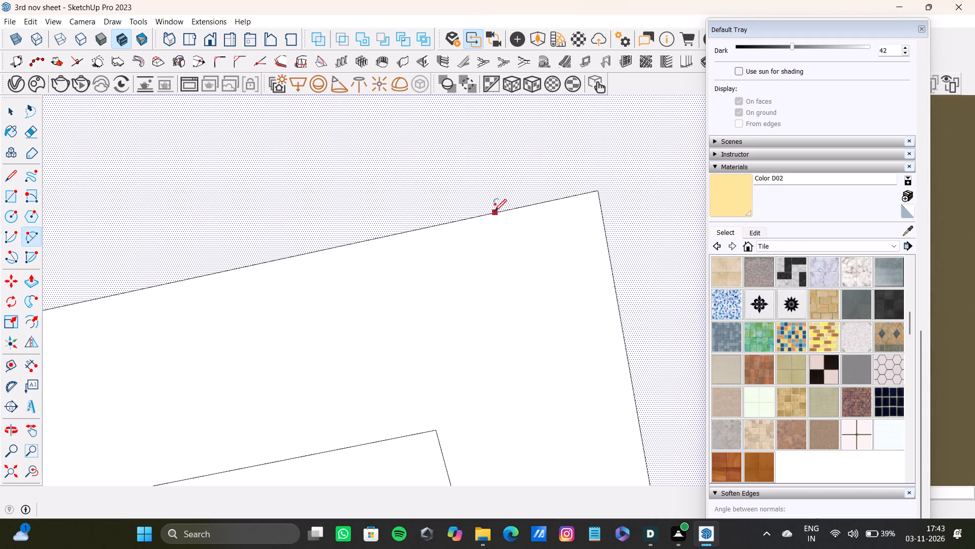
pyautogui.click(495, 211)
pyautogui.click(617, 302)
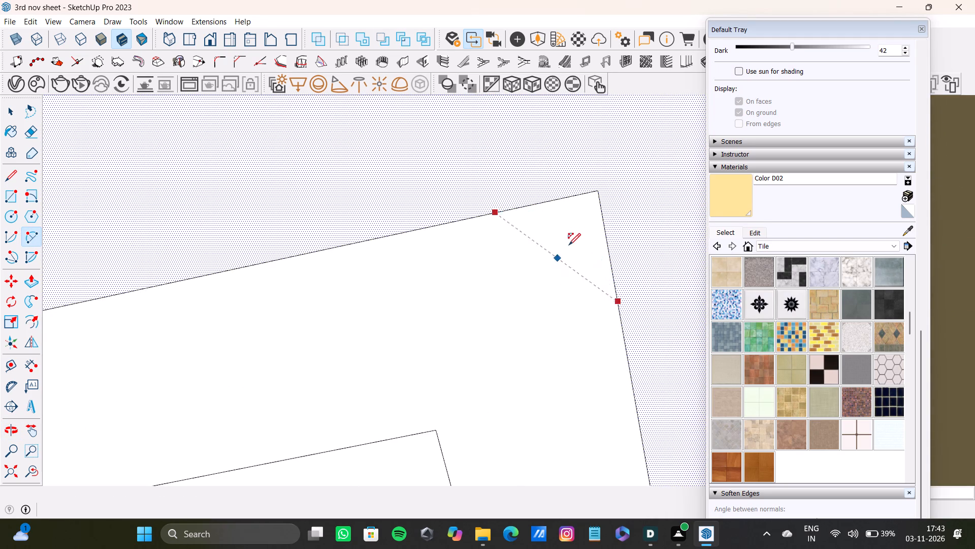
pyautogui.click(572, 234)
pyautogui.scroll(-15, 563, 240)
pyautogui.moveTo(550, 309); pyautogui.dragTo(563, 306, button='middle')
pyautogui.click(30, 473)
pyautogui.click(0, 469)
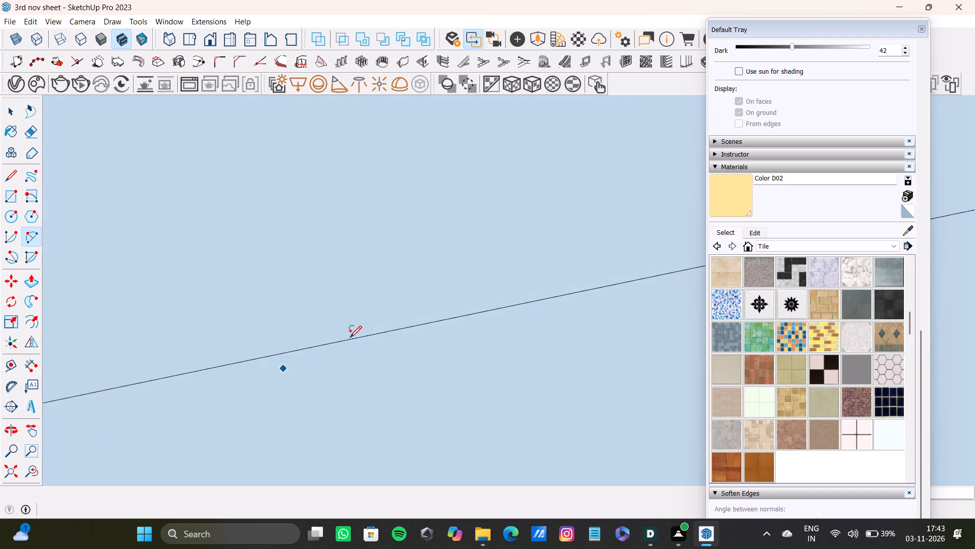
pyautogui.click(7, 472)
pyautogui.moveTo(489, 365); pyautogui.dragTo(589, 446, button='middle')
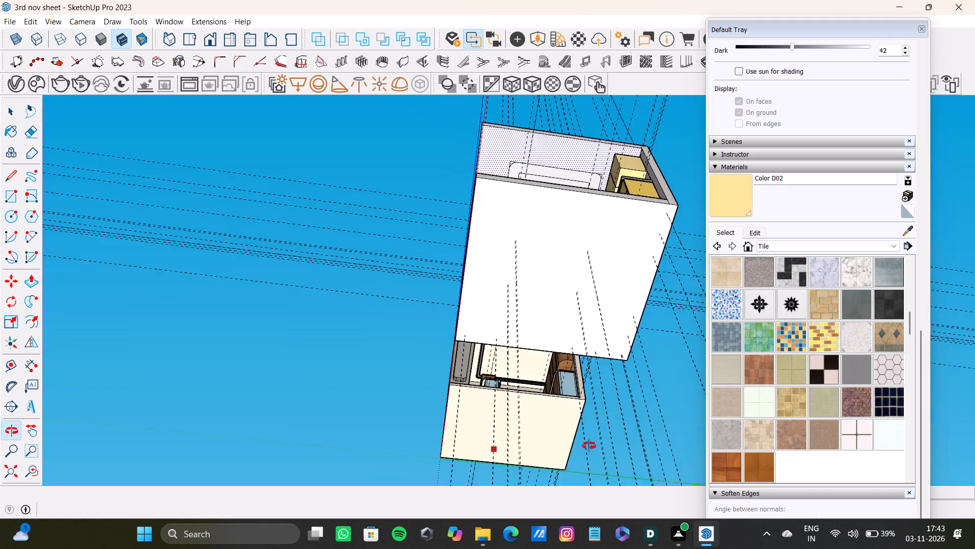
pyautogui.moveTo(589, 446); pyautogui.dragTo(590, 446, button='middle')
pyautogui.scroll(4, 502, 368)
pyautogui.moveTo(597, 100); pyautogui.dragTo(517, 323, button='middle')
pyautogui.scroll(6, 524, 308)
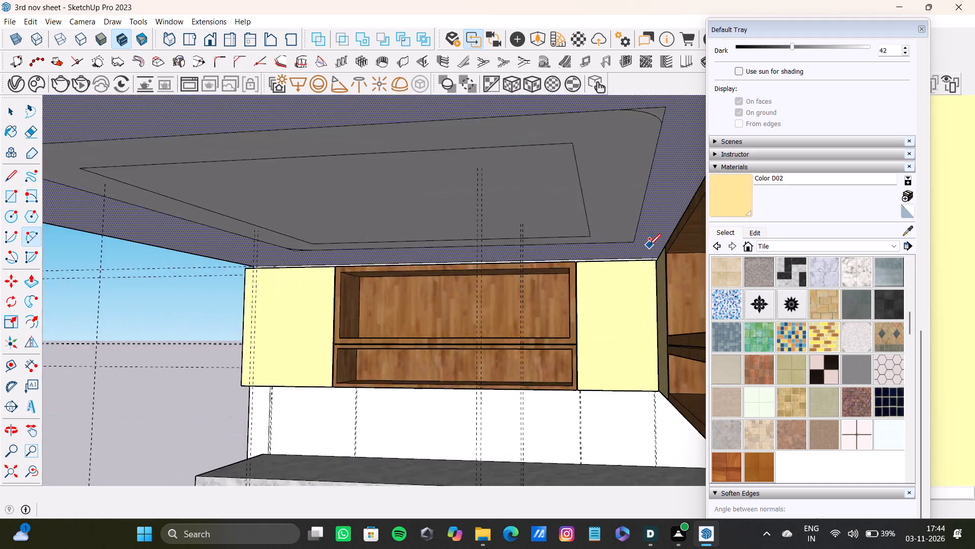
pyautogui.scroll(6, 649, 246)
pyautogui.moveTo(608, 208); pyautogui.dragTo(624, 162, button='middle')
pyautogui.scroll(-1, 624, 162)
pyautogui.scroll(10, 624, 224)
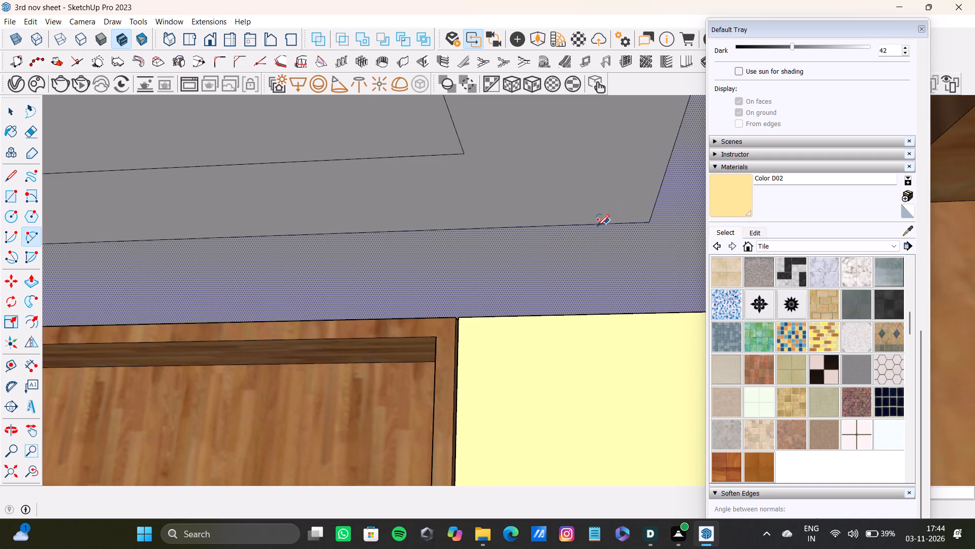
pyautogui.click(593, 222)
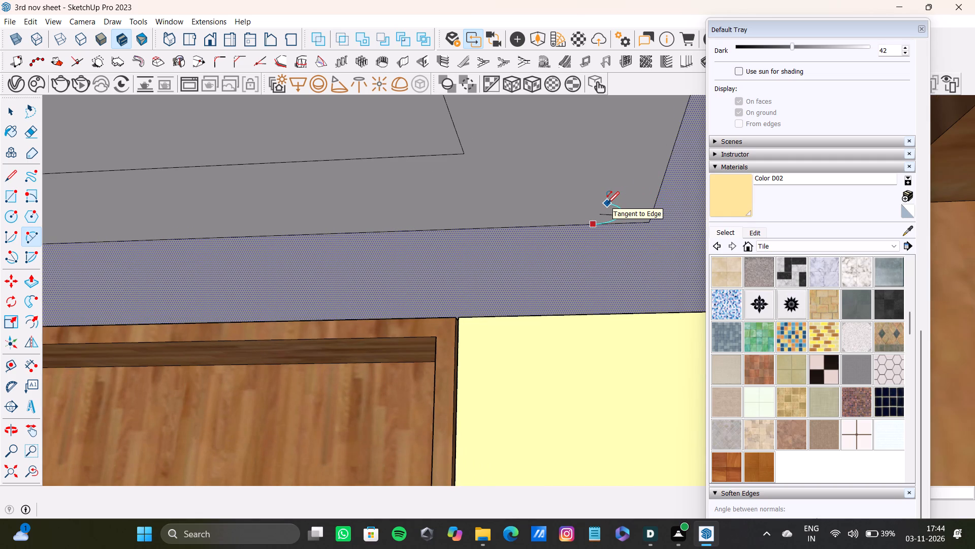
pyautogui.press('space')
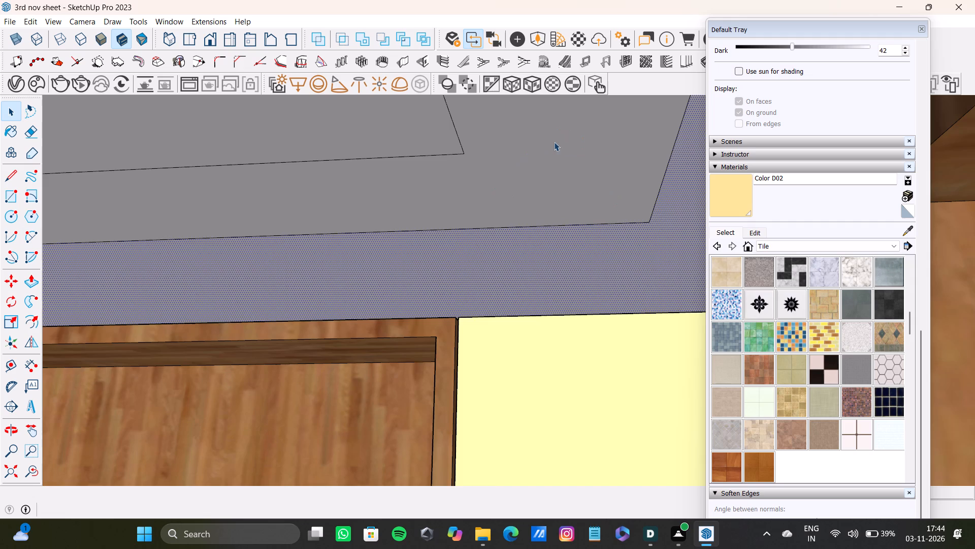
# Draw a rounding arc across the outer rectangle's last square corner, where the two wall-cabinet runs meet.
pyautogui.scroll(-7, 608, 189)
pyautogui.keyDown('shift'); pyautogui.moveTo(629, 205); pyautogui.dragTo(597, 220, button='middle'); pyautogui.keyUp('shift')
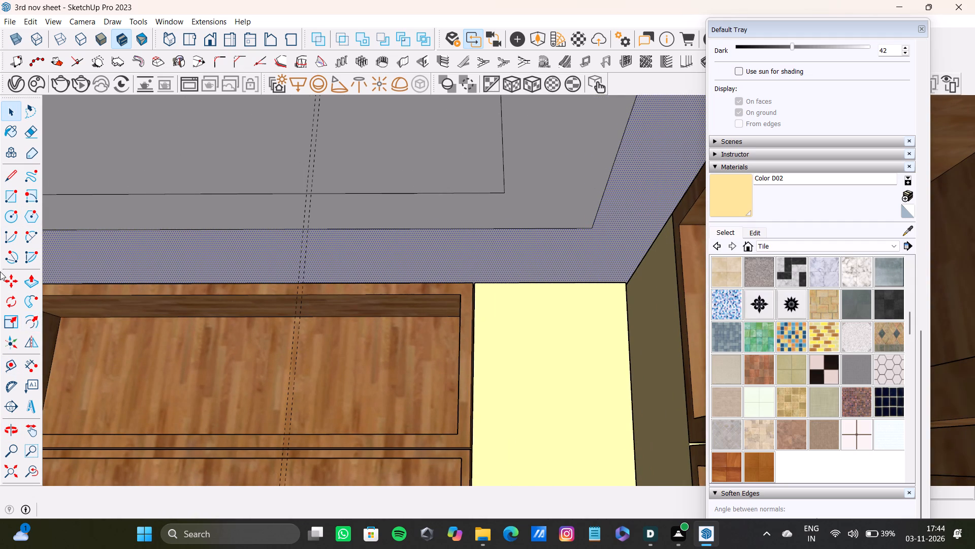
pyautogui.keyDown('shift'); pyautogui.moveTo(507, 212); pyautogui.dragTo(510, 285, button='middle'); pyautogui.keyUp('shift')
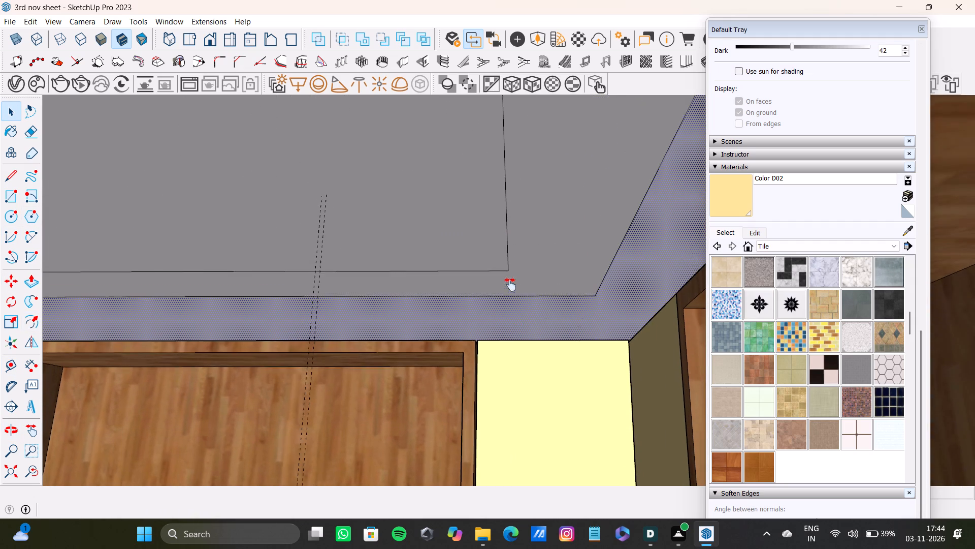
pyautogui.keyDown('shift'); pyautogui.moveTo(510, 285); pyautogui.dragTo(510, 286, button='middle'); pyautogui.keyUp('shift')
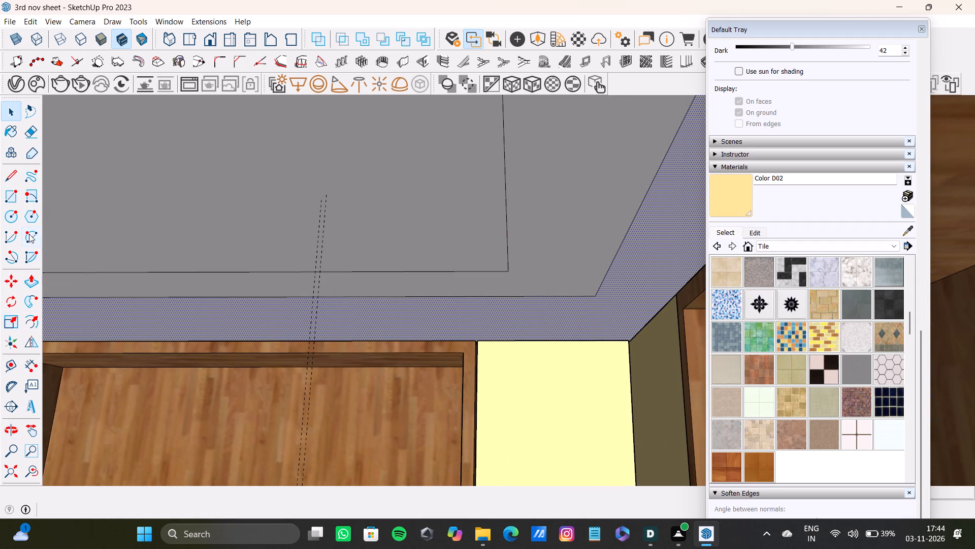
pyautogui.click(30, 233)
pyautogui.keyDown('shift'); pyautogui.moveTo(668, 313); pyautogui.dragTo(605, 435, button='middle'); pyautogui.keyUp('shift')
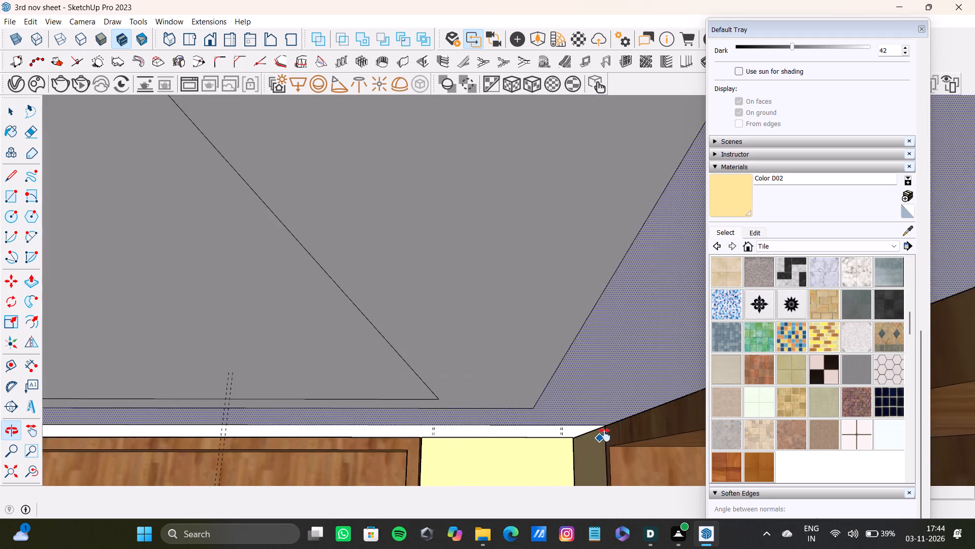
pyautogui.keyDown('shift'); pyautogui.moveTo(605, 435); pyautogui.dragTo(691, 418, button='middle'); pyautogui.keyUp('shift')
pyautogui.scroll(4, 605, 405)
pyautogui.keyDown('shift'); pyautogui.moveTo(595, 384); pyautogui.dragTo(638, 351, button='middle'); pyautogui.keyUp('shift')
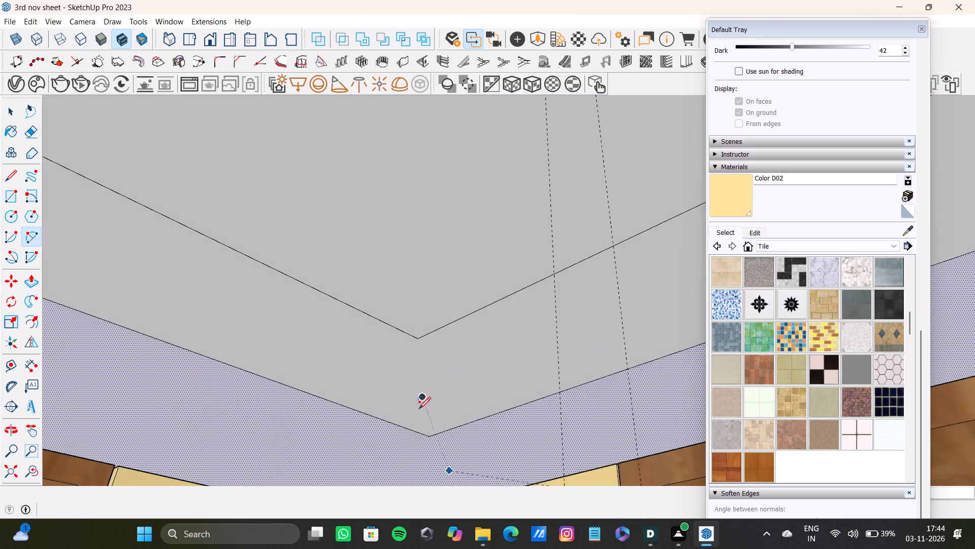
pyautogui.scroll(2, 419, 409)
pyautogui.keyDown('shift'); pyautogui.moveTo(421, 401); pyautogui.dragTo(430, 343, button='middle'); pyautogui.keyUp('shift')
pyautogui.scroll(6, 421, 371)
pyautogui.moveTo(372, 372); pyautogui.dragTo(402, 379)
pyautogui.click(543, 378)
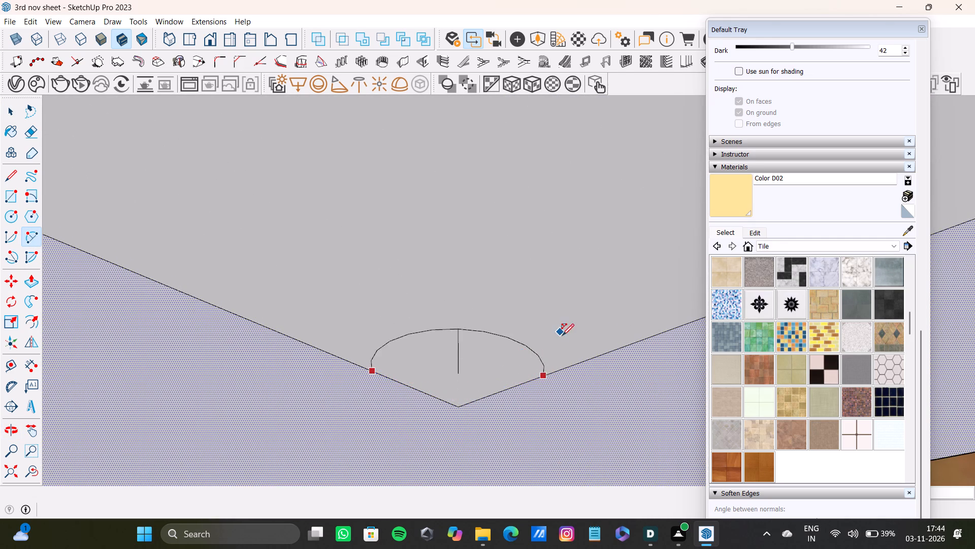
pyautogui.click(482, 391)
# Draw a tangent rounding arc across the inner rectangle's corner on the open side, away from the side-wall cabinets.
pyautogui.scroll(-4, 465, 392)
pyautogui.moveTo(465, 391); pyautogui.dragTo(378, 291, button='middle')
pyautogui.scroll(-20, 440, 419)
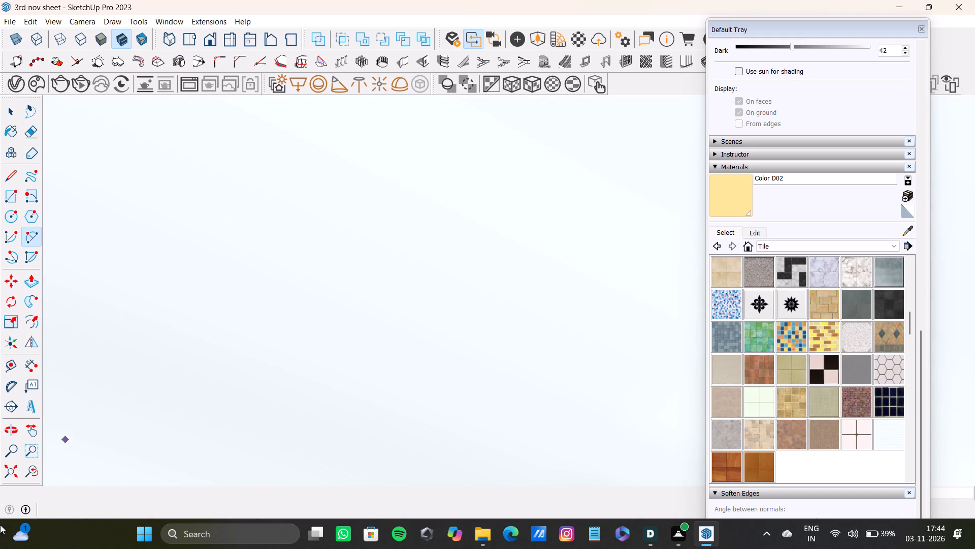
pyautogui.click(15, 474)
pyautogui.moveTo(292, 331); pyautogui.dragTo(249, 507, button='middle')
pyautogui.keyDown('shift'); pyautogui.scroll(2, 386, 355); pyautogui.keyUp('shift')
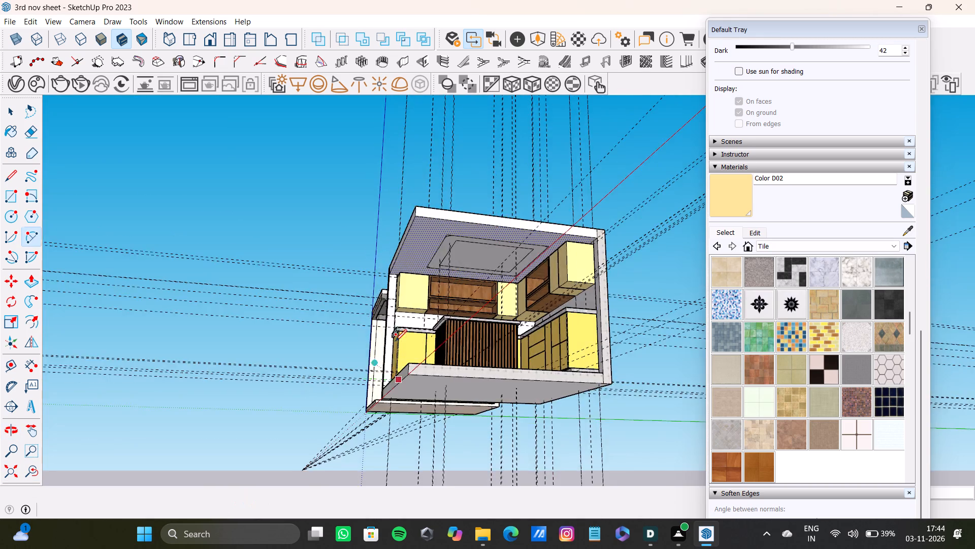
pyautogui.keyDown('shift'); pyautogui.scroll(7, 395, 341); pyautogui.keyUp('shift')
pyautogui.keyDown('shift'); pyautogui.moveTo(467, 252); pyautogui.dragTo(243, 426, button='middle'); pyautogui.keyUp('shift')
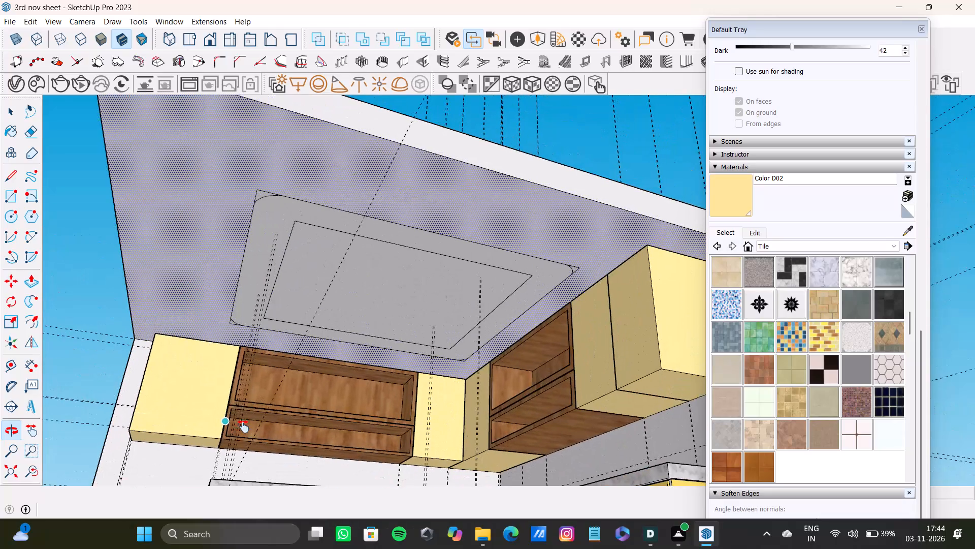
pyautogui.keyDown('shift'); pyautogui.moveTo(243, 426); pyautogui.dragTo(242, 425, button='middle'); pyautogui.keyUp('shift')
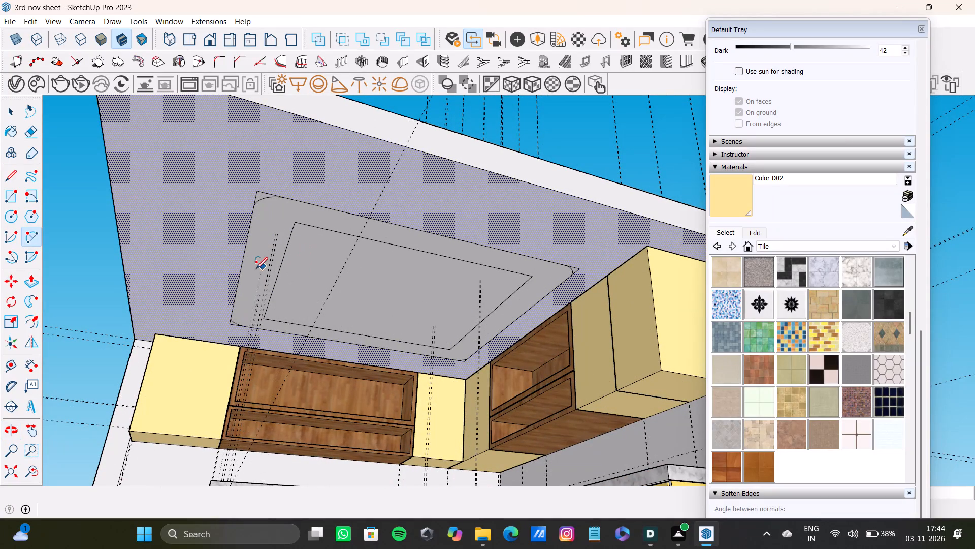
pyautogui.scroll(7, 306, 227)
pyautogui.moveTo(308, 213); pyautogui.dragTo(295, 174, button='middle')
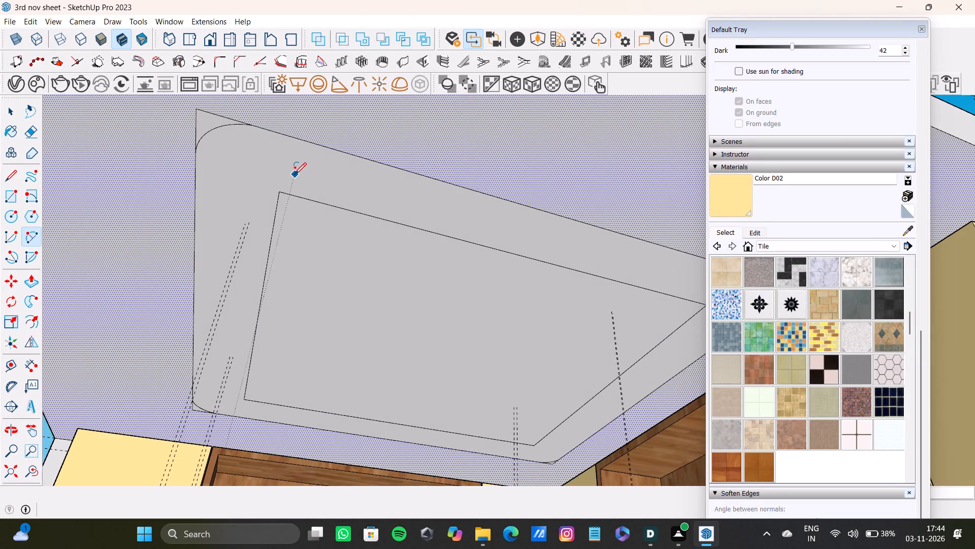
pyautogui.press('space')
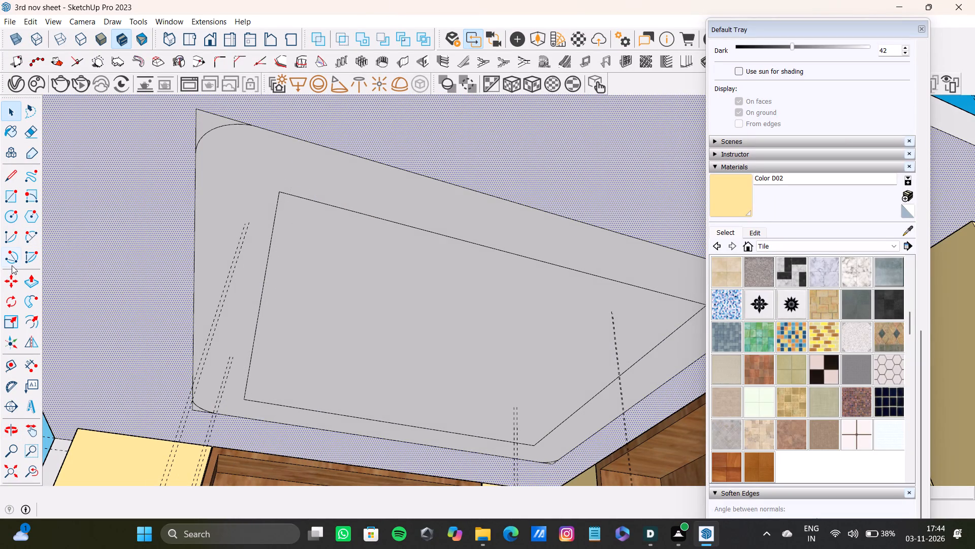
pyautogui.click(28, 238)
pyautogui.scroll(4, 371, 157)
pyautogui.moveTo(314, 218); pyautogui.dragTo(320, 125, button='middle')
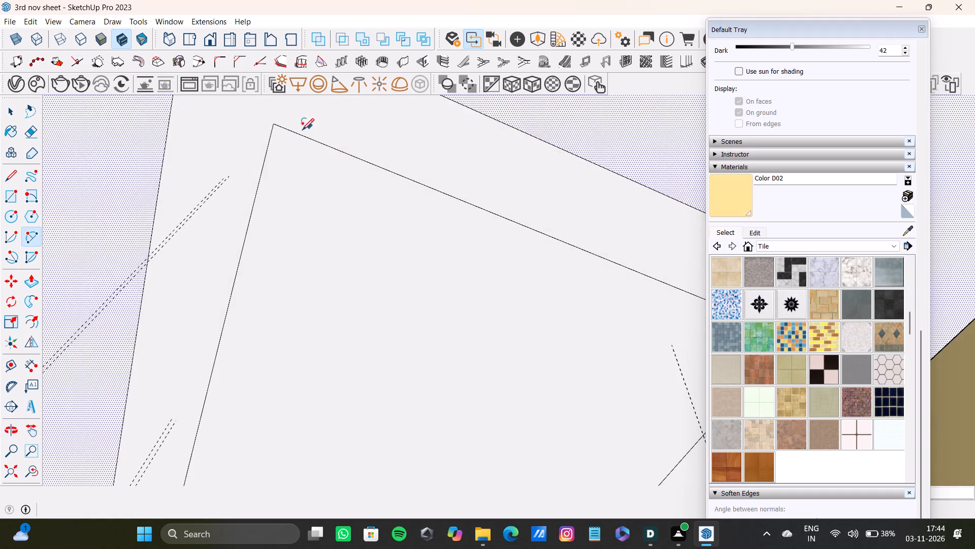
pyautogui.scroll(9, 301, 131)
pyautogui.click(242, 175)
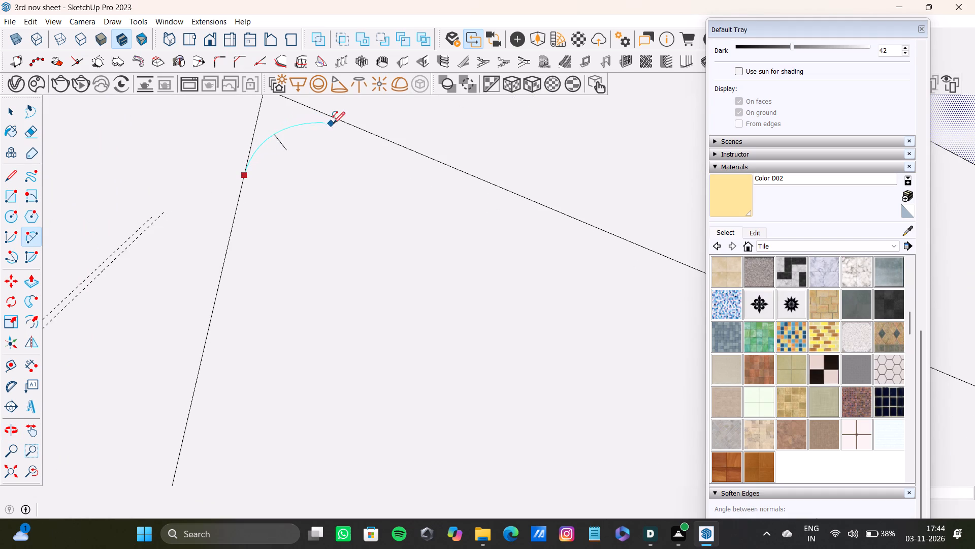
pyautogui.click(342, 124)
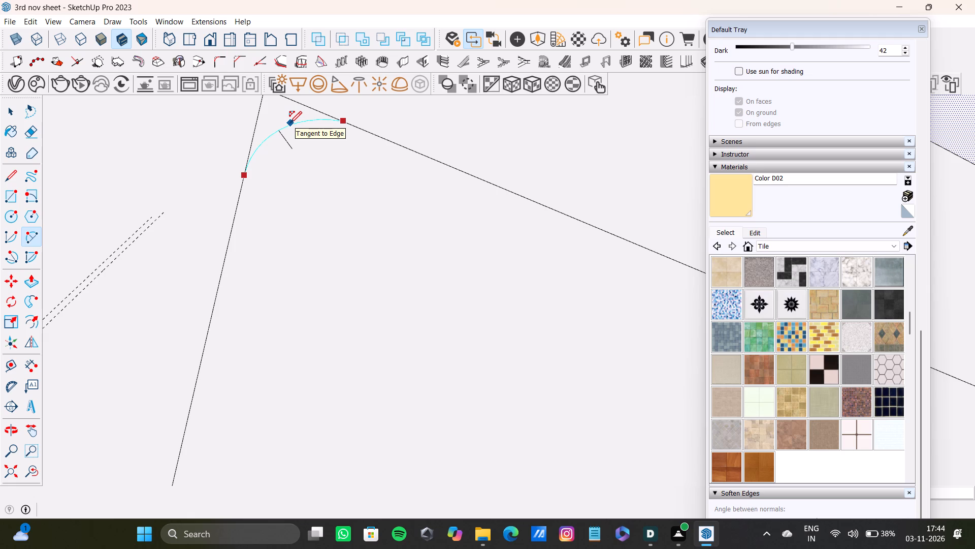
pyautogui.click(297, 116)
# Draw a rounding arc across the inner rectangle's corner on the open side, next to the side-wall cabinets.
pyautogui.scroll(-4, 345, 203)
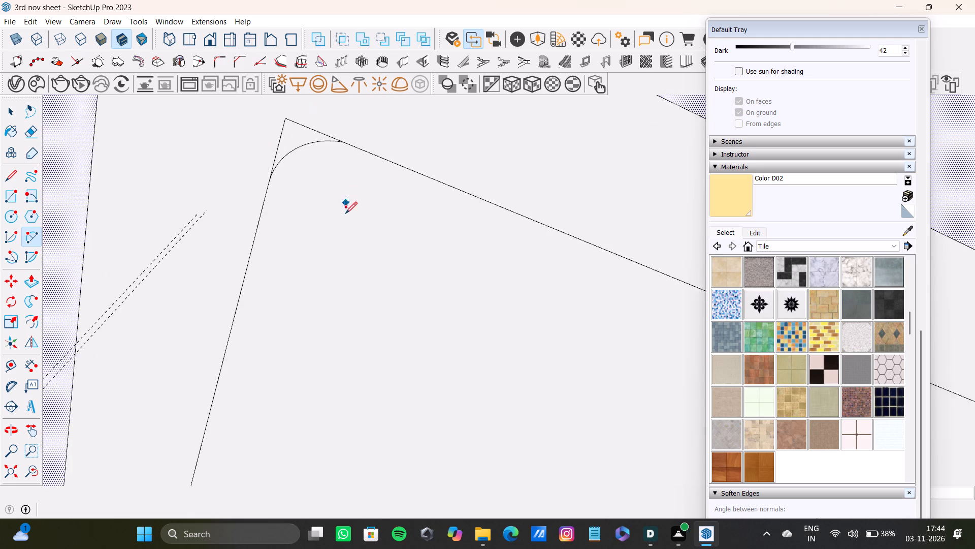
pyautogui.scroll(-4, 345, 213)
pyautogui.moveTo(347, 254); pyautogui.dragTo(330, 271, button='middle')
pyautogui.scroll(-11, 331, 271)
pyautogui.moveTo(534, 332); pyautogui.dragTo(531, 326, button='middle')
pyautogui.scroll(5, 549, 314)
pyautogui.moveTo(548, 313); pyautogui.dragTo(500, 295, button='middle')
pyautogui.scroll(4, 540, 293)
pyautogui.moveTo(551, 299); pyautogui.dragTo(454, 265, button='middle')
pyautogui.scroll(7, 595, 282)
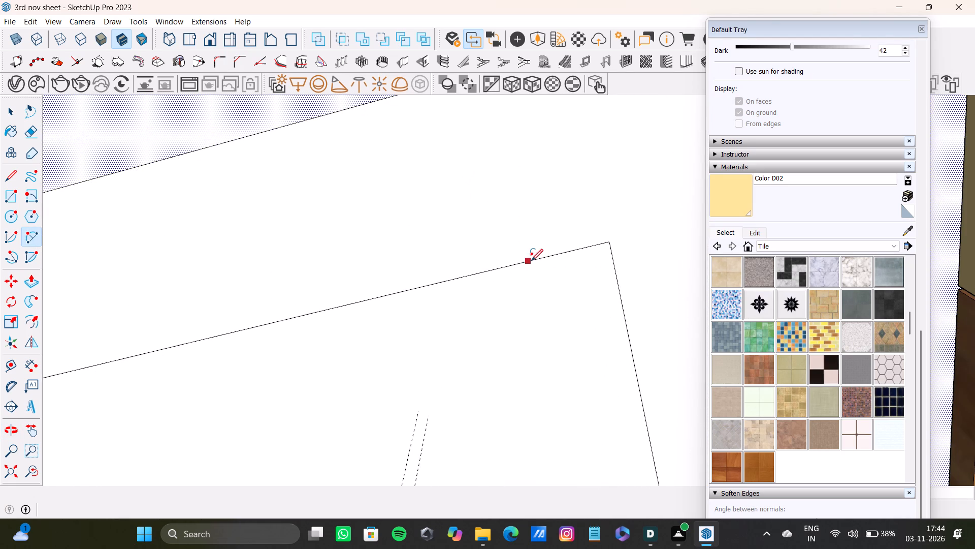
pyautogui.click(532, 260)
pyautogui.moveTo(622, 316); pyautogui.dragTo(617, 316)
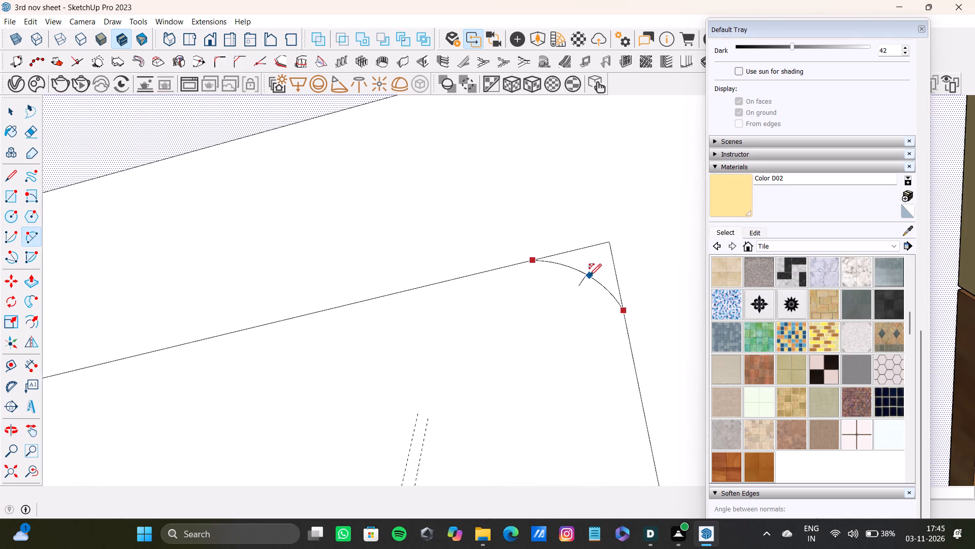
pyautogui.click(590, 276)
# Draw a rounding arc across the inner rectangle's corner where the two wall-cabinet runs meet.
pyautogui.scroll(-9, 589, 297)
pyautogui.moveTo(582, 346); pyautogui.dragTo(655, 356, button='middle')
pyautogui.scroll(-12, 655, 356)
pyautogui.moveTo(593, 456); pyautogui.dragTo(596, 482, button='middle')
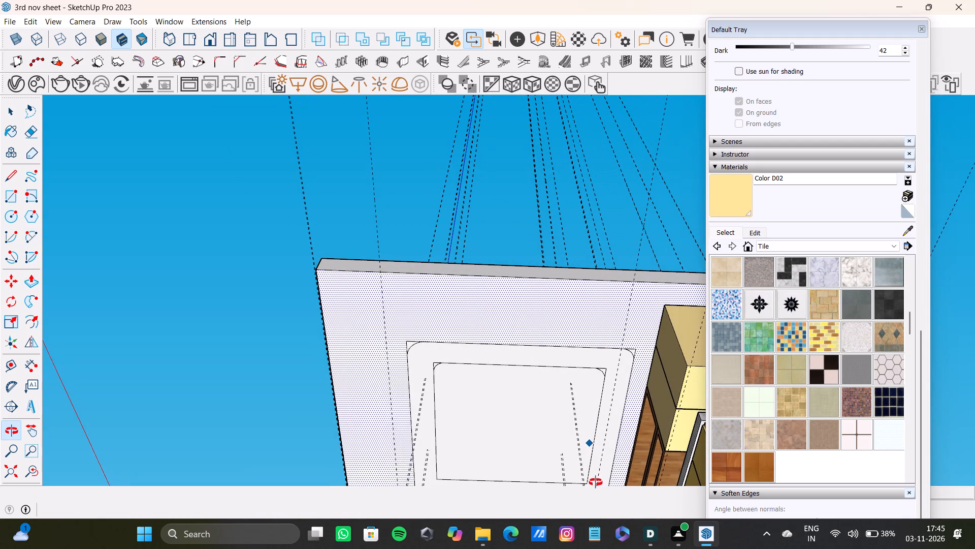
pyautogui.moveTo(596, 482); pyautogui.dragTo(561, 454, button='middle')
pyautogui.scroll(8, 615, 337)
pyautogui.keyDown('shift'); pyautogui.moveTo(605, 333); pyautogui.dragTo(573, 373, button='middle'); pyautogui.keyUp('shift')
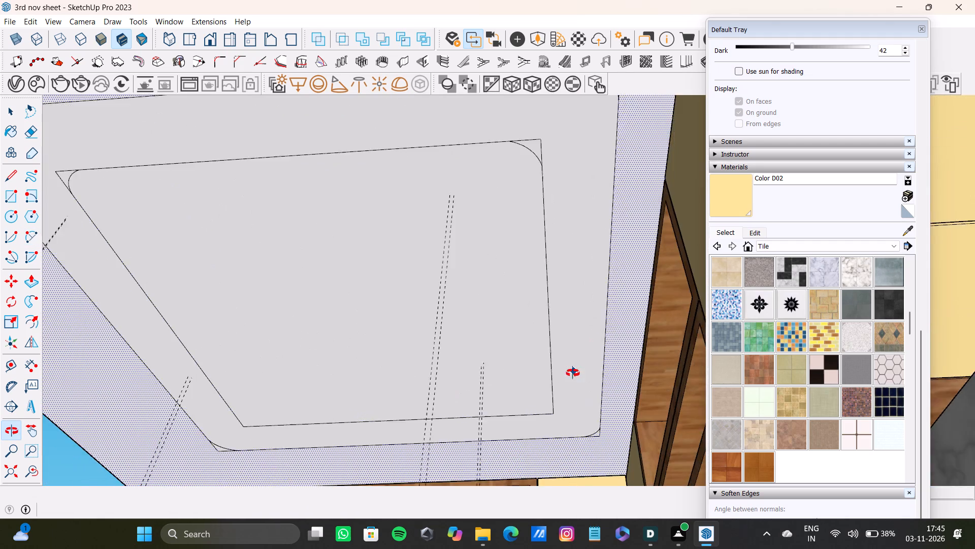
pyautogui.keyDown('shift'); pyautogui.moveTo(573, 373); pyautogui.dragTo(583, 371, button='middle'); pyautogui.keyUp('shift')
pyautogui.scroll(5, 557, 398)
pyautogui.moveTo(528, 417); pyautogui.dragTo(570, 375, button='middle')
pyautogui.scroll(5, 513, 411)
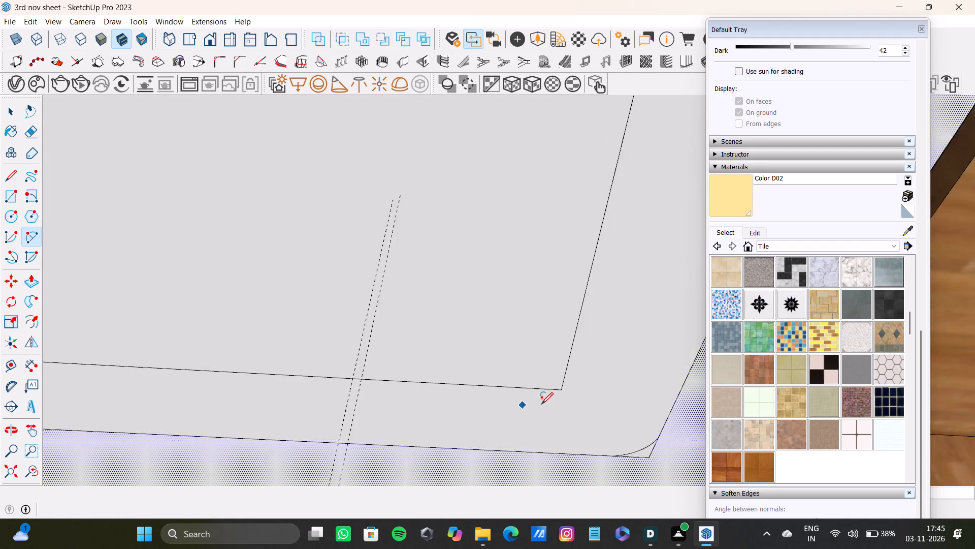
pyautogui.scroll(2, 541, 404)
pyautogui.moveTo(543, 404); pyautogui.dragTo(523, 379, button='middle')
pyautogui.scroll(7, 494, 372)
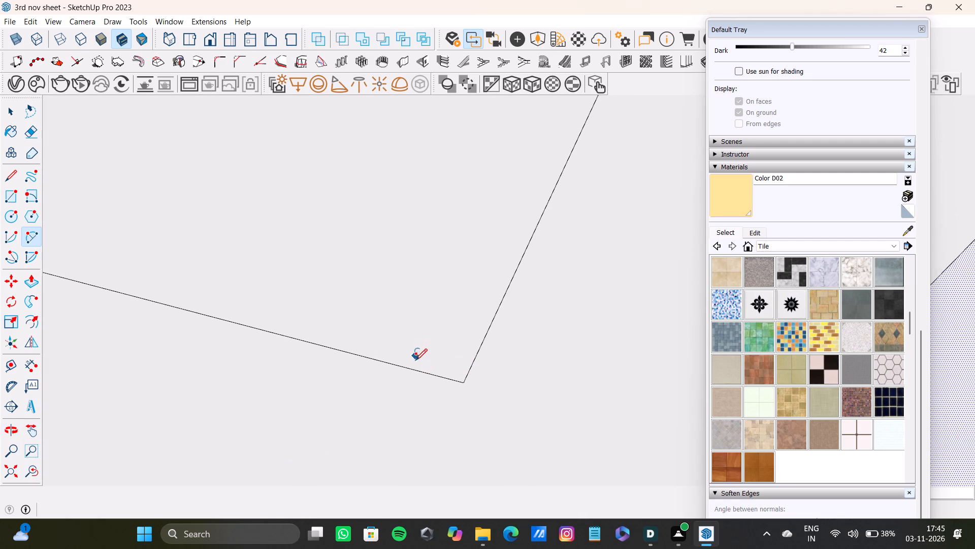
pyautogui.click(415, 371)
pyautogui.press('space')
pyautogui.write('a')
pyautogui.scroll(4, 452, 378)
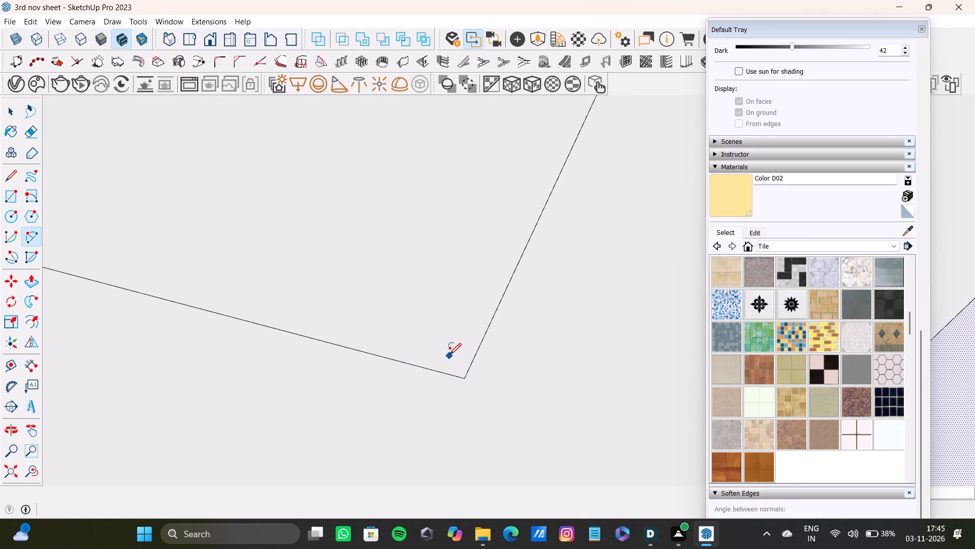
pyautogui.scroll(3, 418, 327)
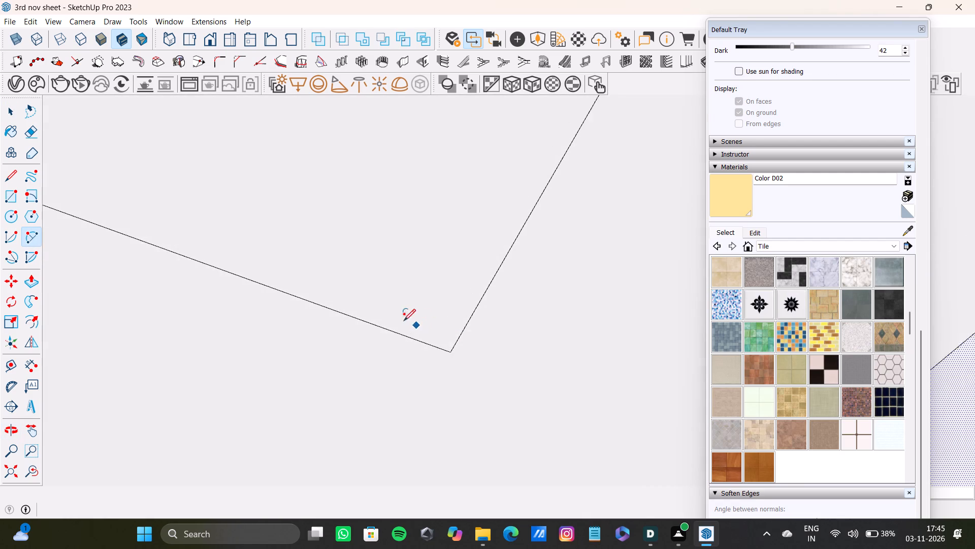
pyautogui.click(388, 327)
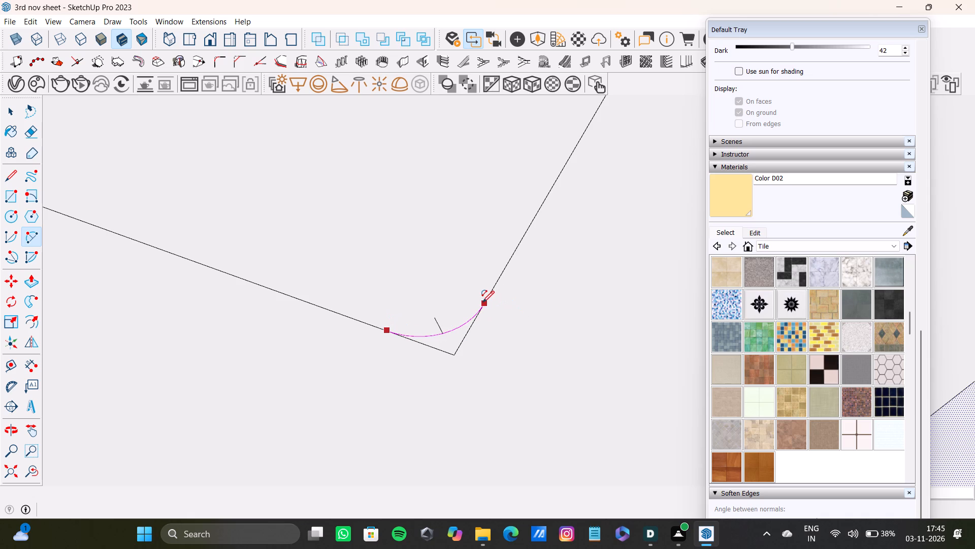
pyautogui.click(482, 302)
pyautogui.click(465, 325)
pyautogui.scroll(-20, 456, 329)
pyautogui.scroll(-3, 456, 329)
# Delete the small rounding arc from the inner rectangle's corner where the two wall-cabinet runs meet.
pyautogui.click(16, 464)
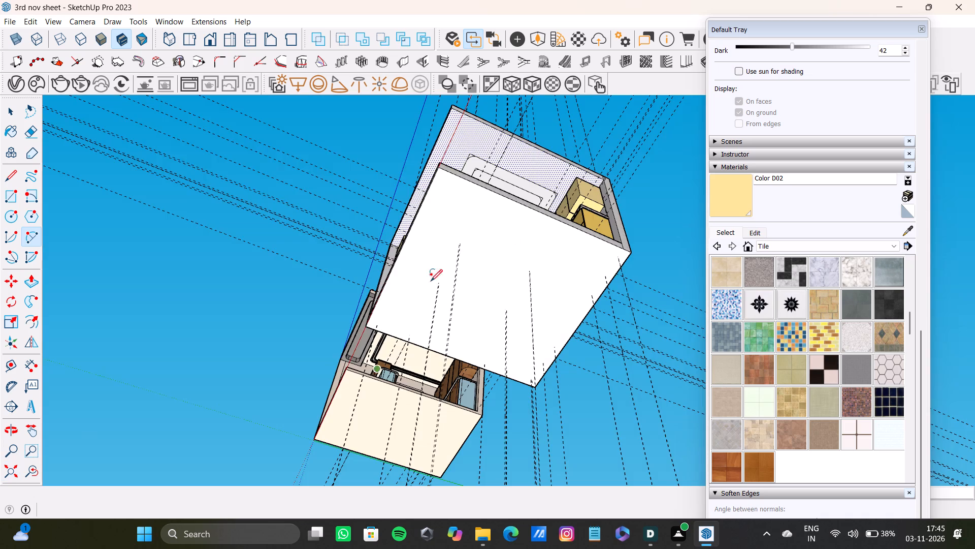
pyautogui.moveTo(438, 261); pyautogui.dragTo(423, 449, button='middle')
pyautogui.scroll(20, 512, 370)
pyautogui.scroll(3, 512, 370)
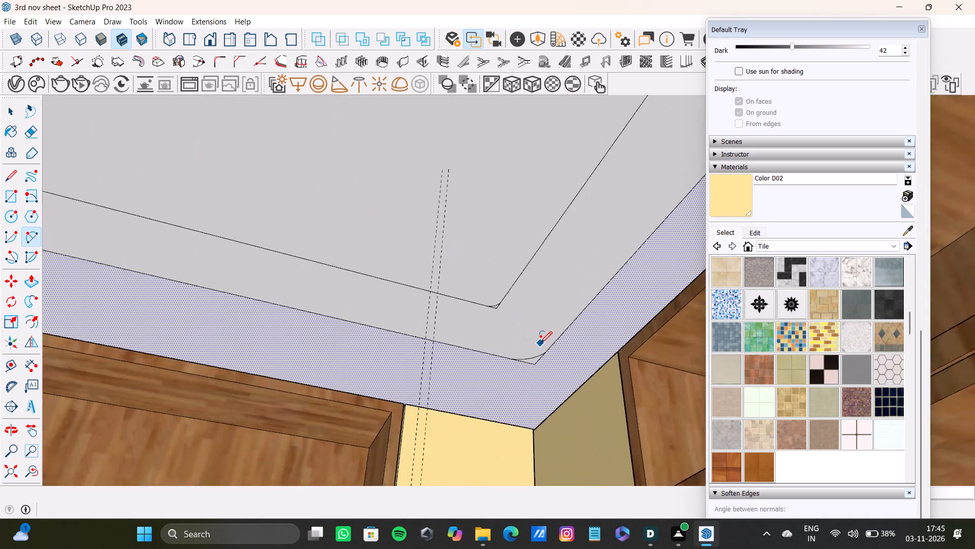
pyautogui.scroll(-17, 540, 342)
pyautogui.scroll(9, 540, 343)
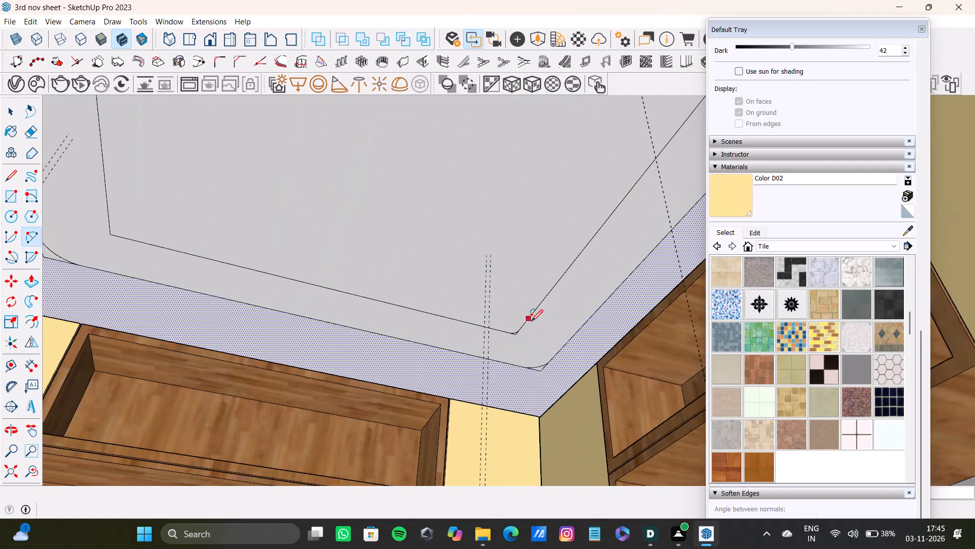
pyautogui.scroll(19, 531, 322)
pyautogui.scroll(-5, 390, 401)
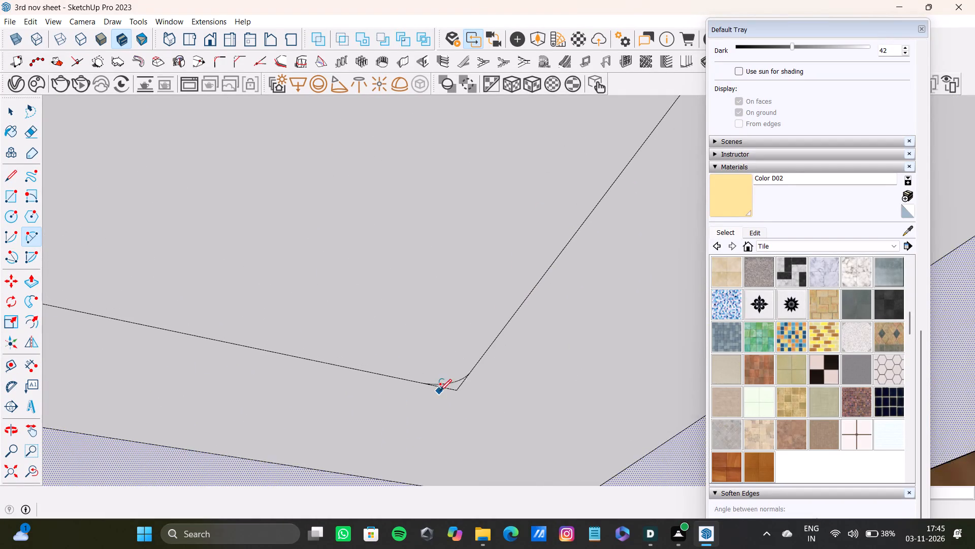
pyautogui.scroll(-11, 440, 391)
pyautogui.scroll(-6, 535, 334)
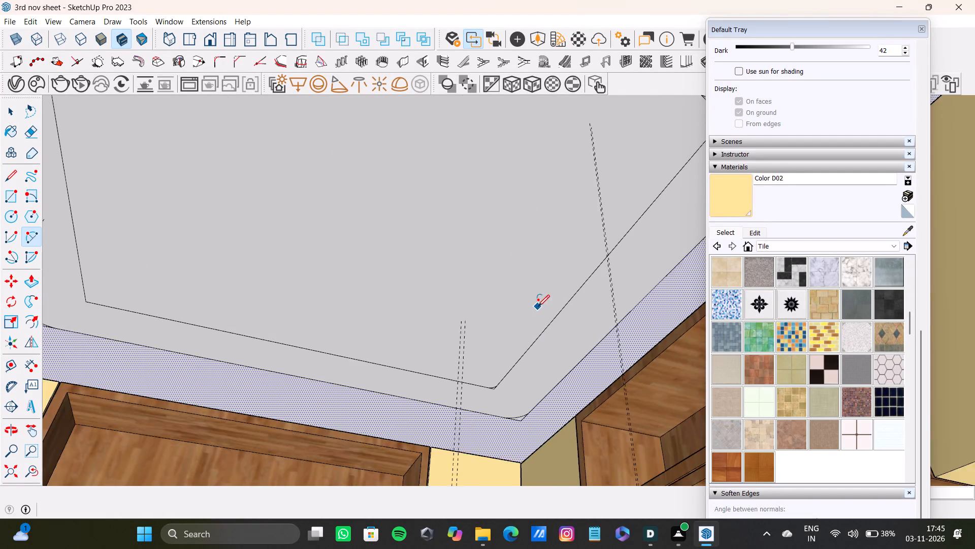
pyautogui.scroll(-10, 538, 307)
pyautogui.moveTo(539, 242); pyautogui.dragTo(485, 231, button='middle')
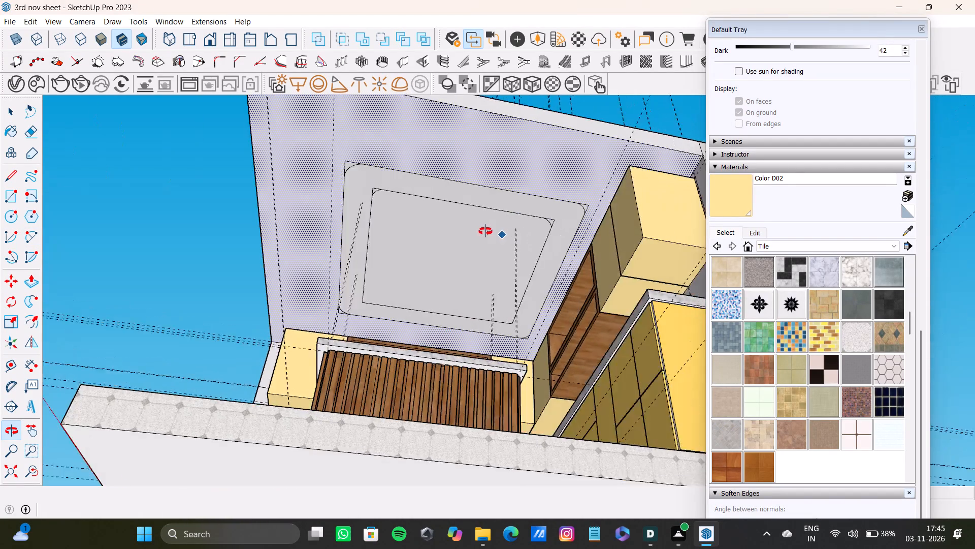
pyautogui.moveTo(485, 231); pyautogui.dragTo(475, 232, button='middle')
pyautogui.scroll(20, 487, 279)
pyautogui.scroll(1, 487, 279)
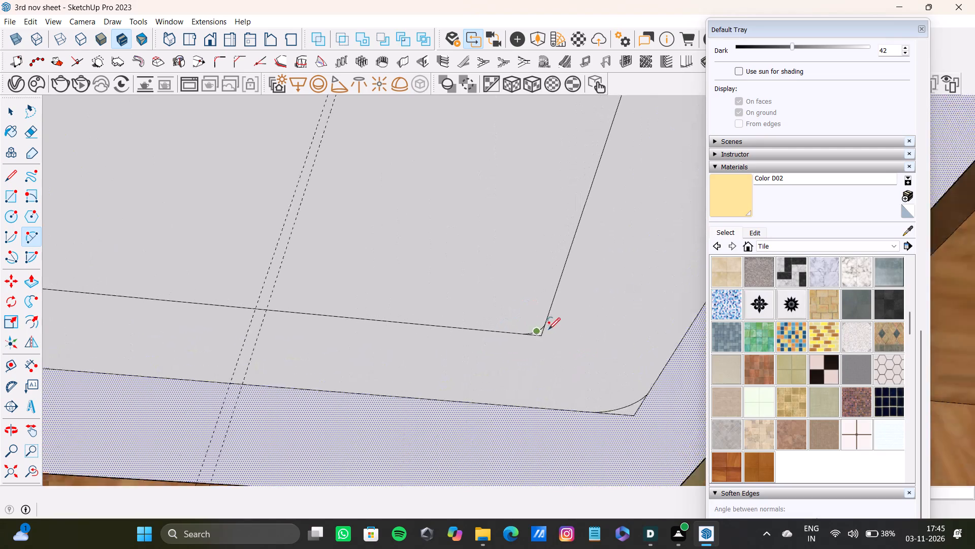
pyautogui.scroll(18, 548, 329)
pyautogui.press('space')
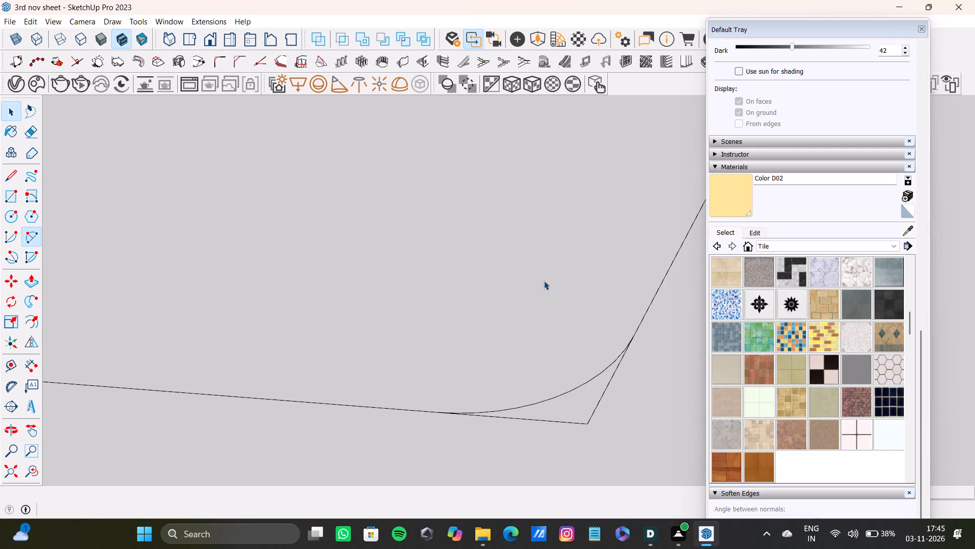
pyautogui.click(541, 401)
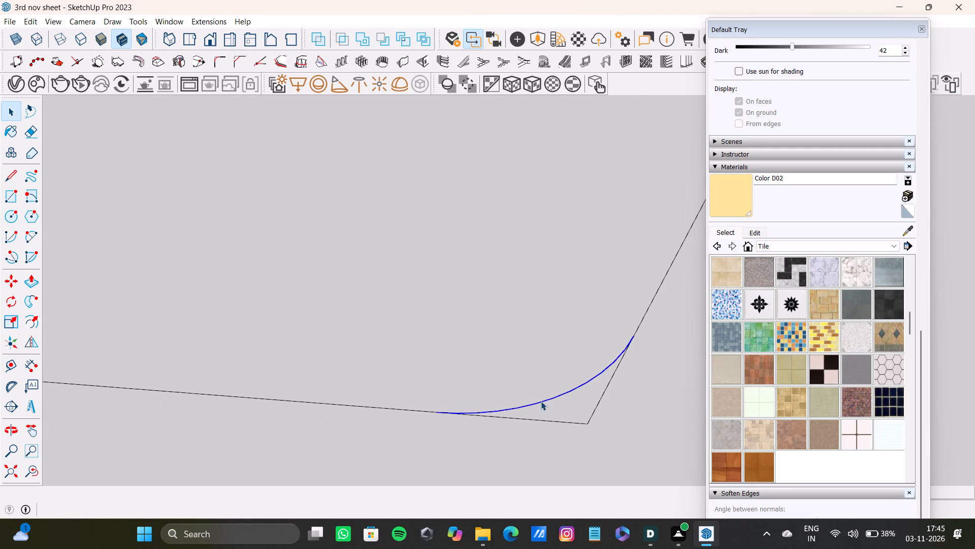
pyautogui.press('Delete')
# Delete the rounding arc from the outer rectangle's corner where the two wall-cabinet runs meet.
pyautogui.scroll(-11, 482, 316)
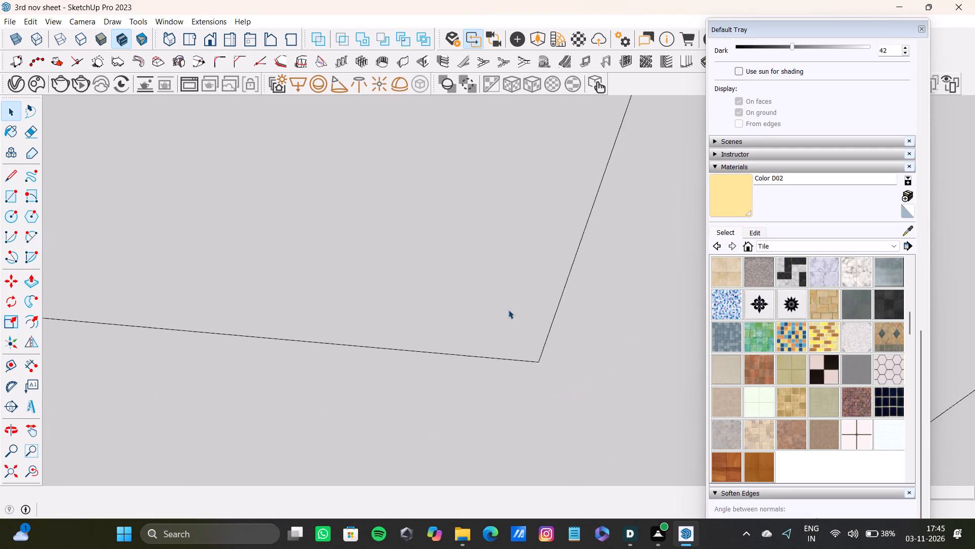
pyautogui.scroll(-14, 508, 310)
pyautogui.scroll(7, 572, 358)
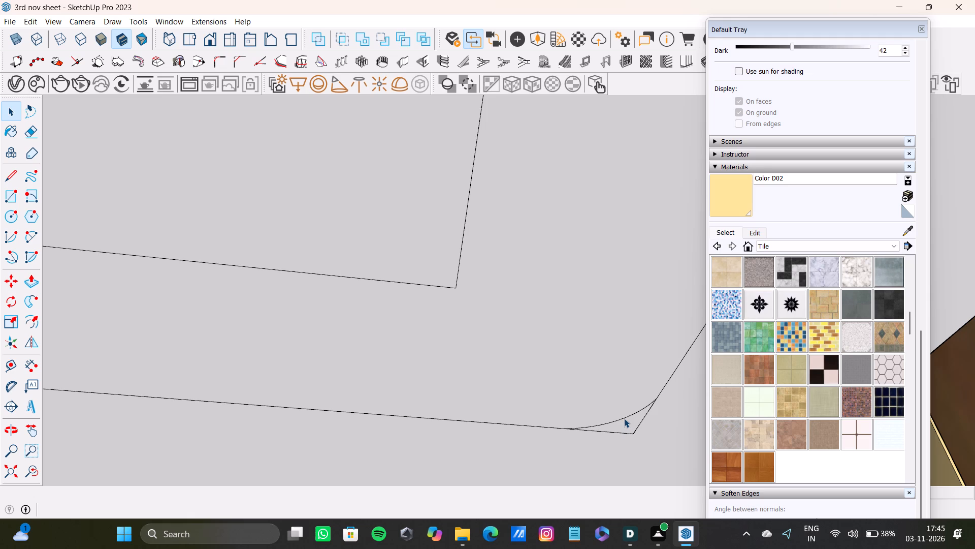
pyautogui.click(624, 418)
pyautogui.press('Delete')
# Draw a larger rounding arc across the inner rectangle's corner where the two wall-cabinet runs meet.
pyautogui.press('a')
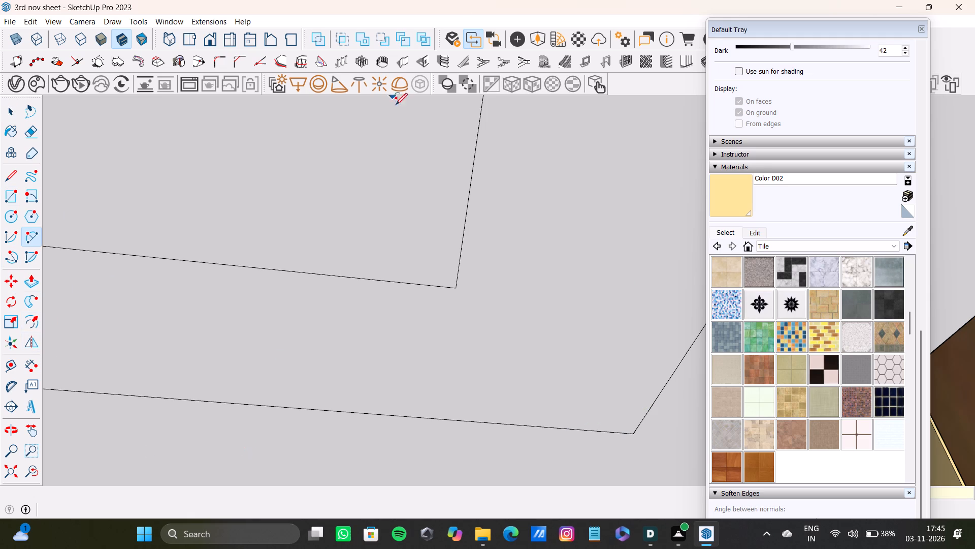
pyautogui.scroll(-18, 385, 161)
pyautogui.moveTo(377, 247); pyautogui.dragTo(466, 338, button='middle')
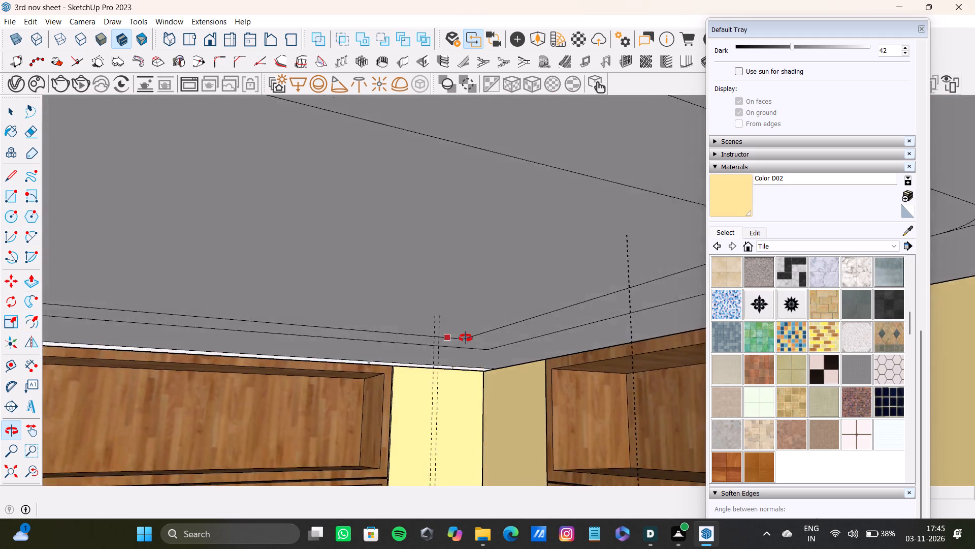
pyautogui.moveTo(466, 338); pyautogui.dragTo(463, 316, button='middle')
pyautogui.scroll(8, 445, 276)
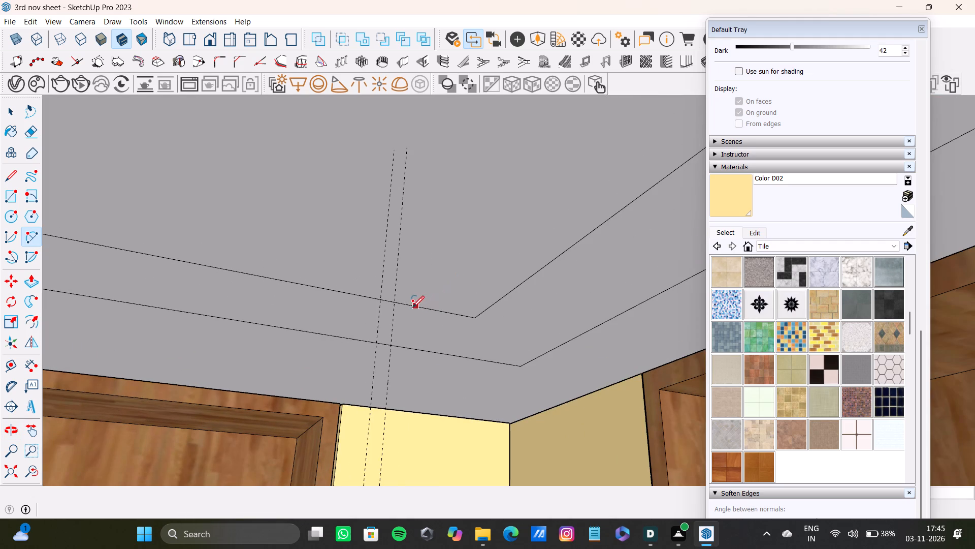
pyautogui.click(412, 308)
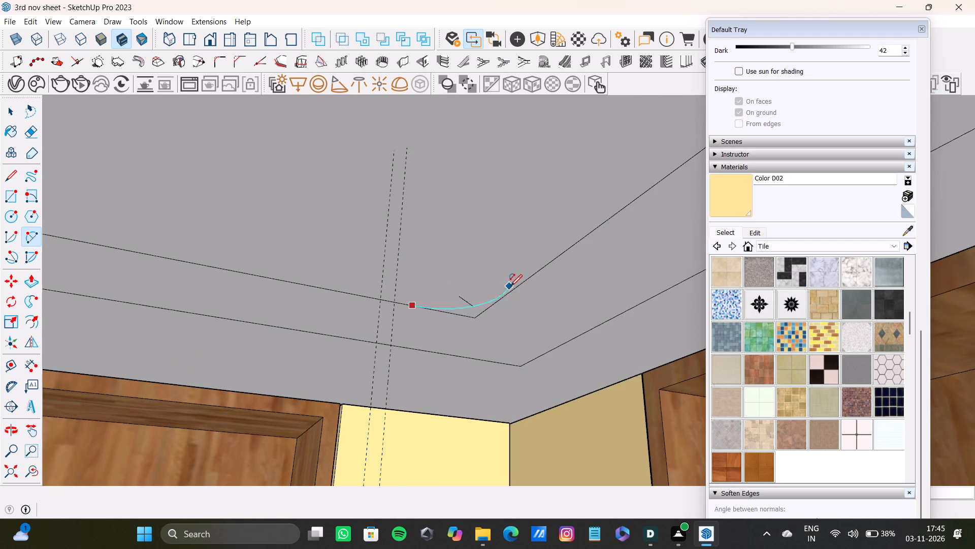
pyautogui.scroll(-3, 463, 284)
pyautogui.moveTo(462, 274); pyautogui.dragTo(468, 255, button='middle')
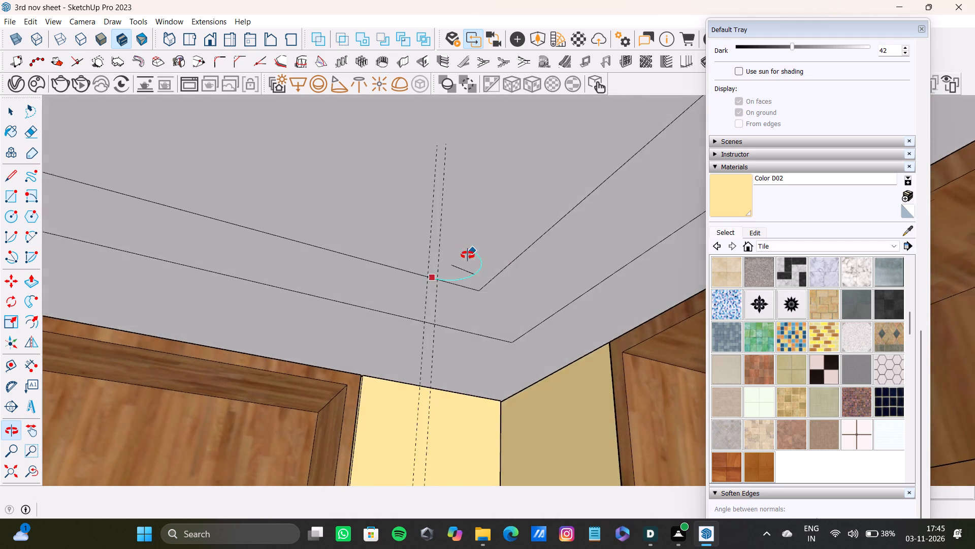
pyautogui.moveTo(468, 255); pyautogui.dragTo(468, 256, button='middle')
pyautogui.scroll(6, 467, 258)
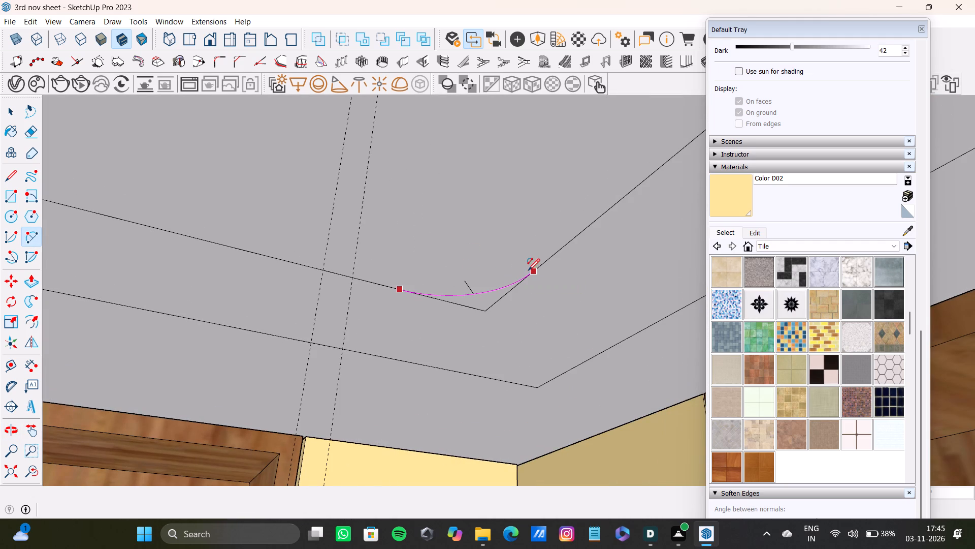
pyautogui.scroll(5, 529, 269)
pyautogui.moveTo(523, 266); pyautogui.dragTo(541, 232, button='middle')
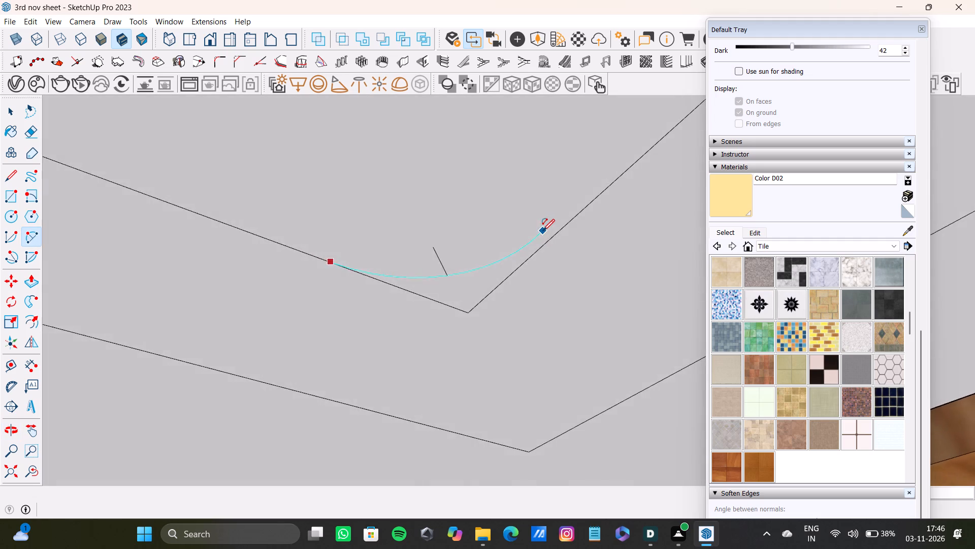
pyautogui.scroll(3, 543, 231)
pyautogui.click(569, 228)
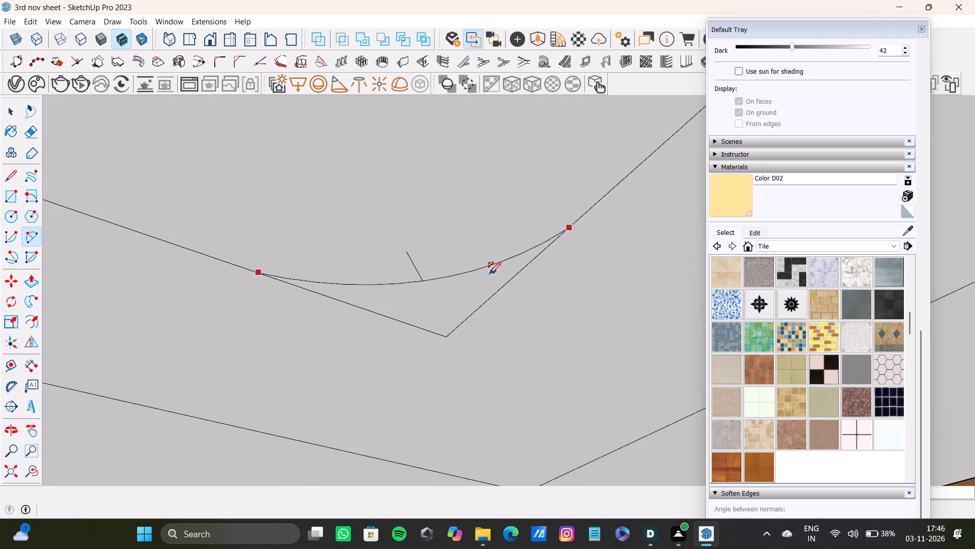
pyautogui.click(471, 288)
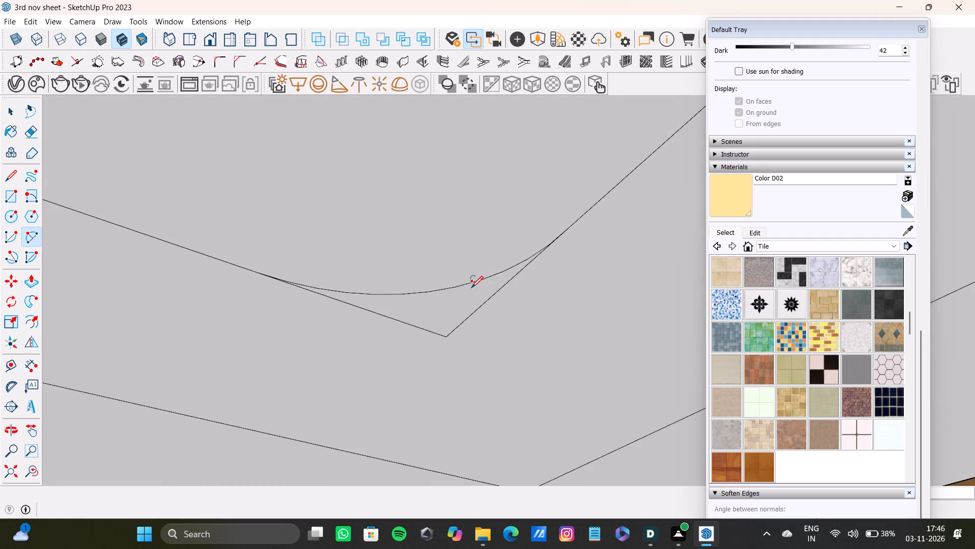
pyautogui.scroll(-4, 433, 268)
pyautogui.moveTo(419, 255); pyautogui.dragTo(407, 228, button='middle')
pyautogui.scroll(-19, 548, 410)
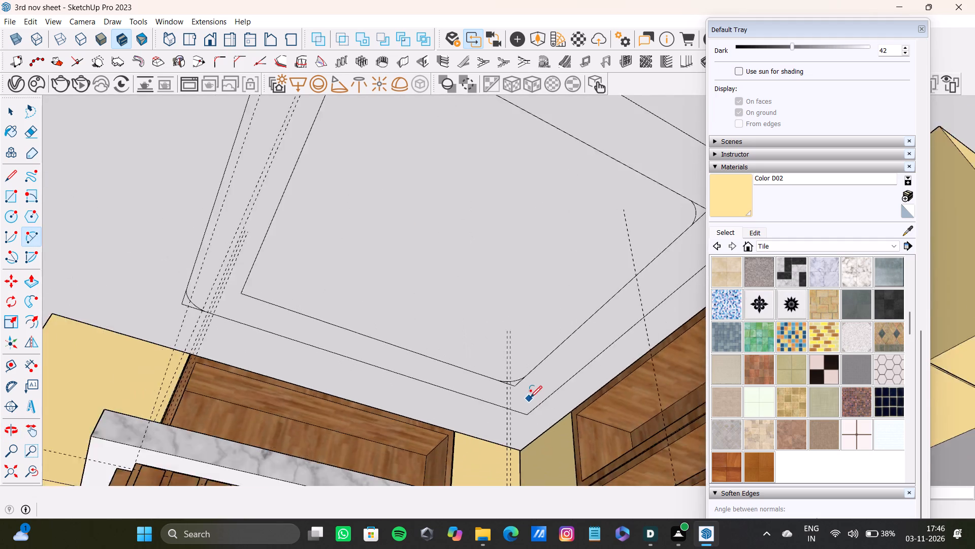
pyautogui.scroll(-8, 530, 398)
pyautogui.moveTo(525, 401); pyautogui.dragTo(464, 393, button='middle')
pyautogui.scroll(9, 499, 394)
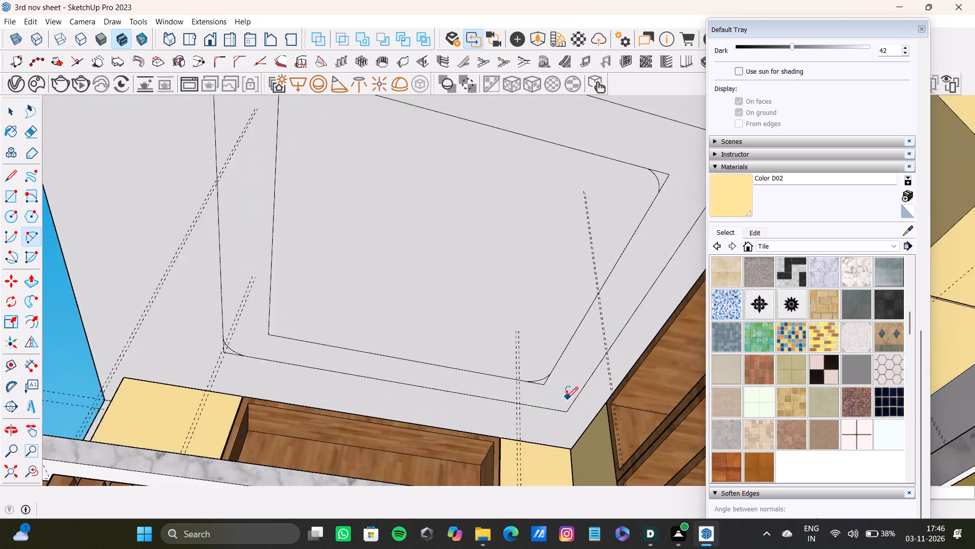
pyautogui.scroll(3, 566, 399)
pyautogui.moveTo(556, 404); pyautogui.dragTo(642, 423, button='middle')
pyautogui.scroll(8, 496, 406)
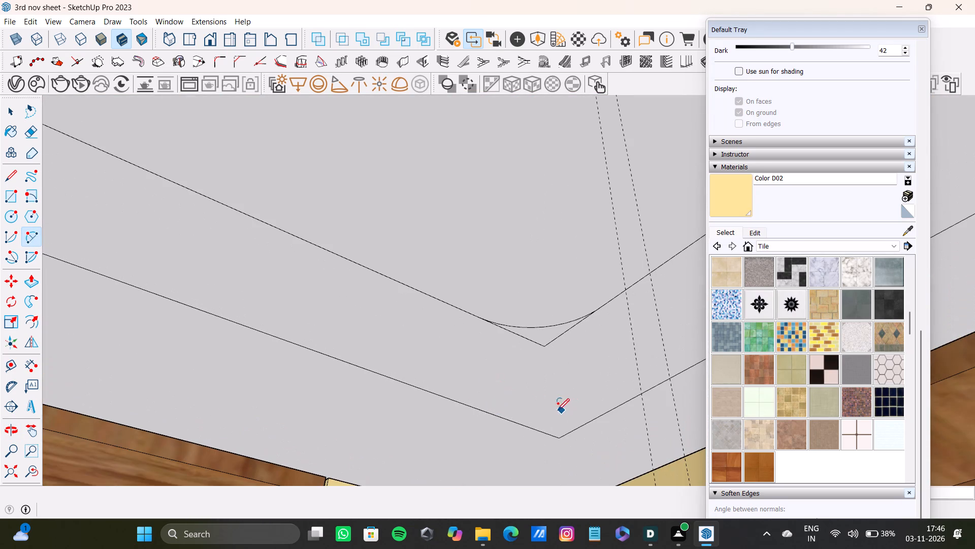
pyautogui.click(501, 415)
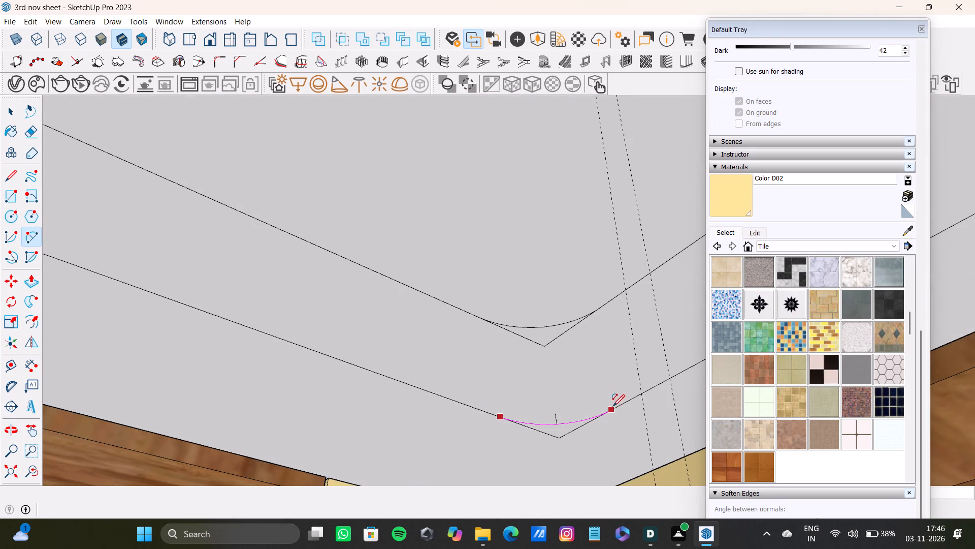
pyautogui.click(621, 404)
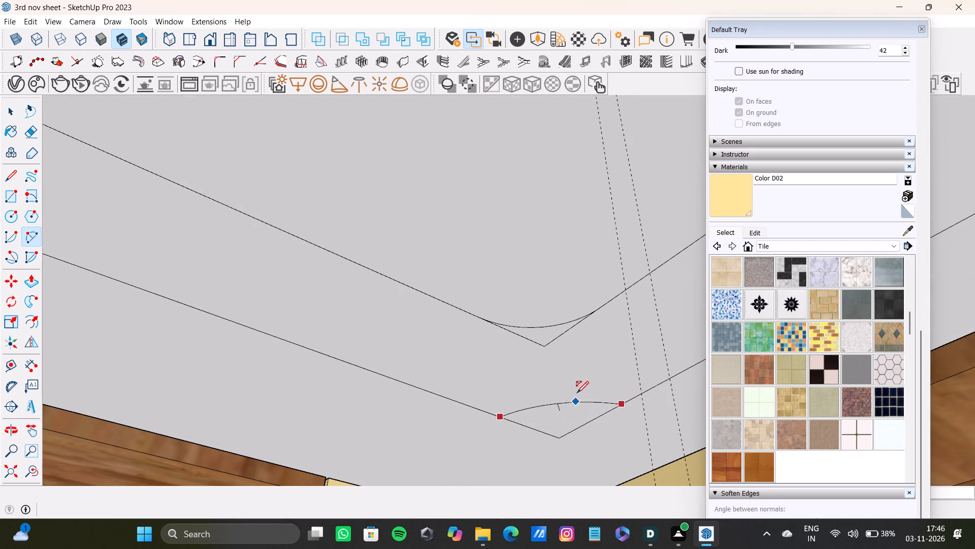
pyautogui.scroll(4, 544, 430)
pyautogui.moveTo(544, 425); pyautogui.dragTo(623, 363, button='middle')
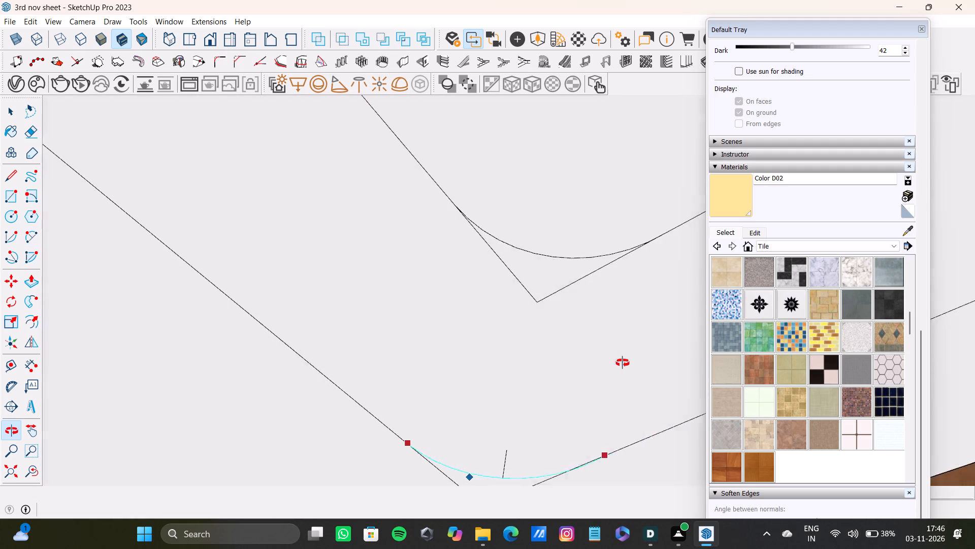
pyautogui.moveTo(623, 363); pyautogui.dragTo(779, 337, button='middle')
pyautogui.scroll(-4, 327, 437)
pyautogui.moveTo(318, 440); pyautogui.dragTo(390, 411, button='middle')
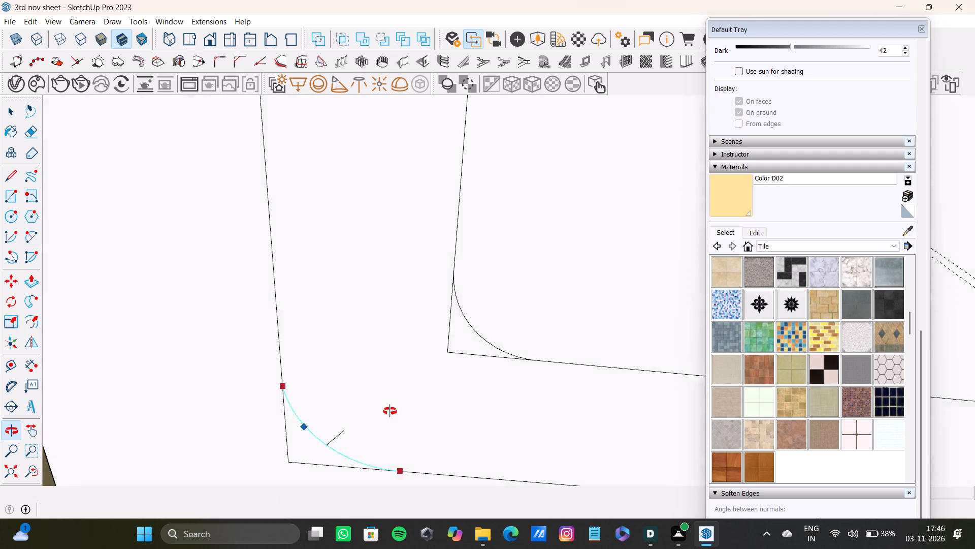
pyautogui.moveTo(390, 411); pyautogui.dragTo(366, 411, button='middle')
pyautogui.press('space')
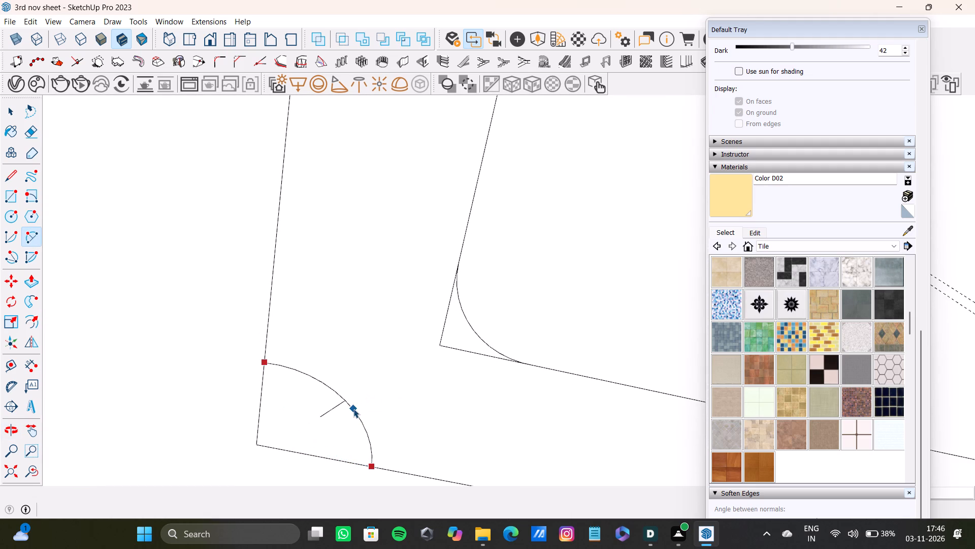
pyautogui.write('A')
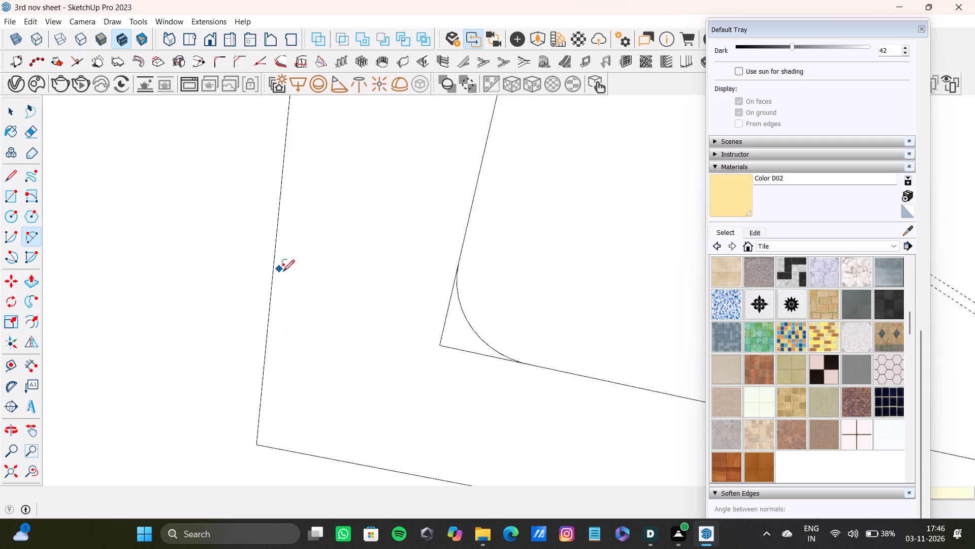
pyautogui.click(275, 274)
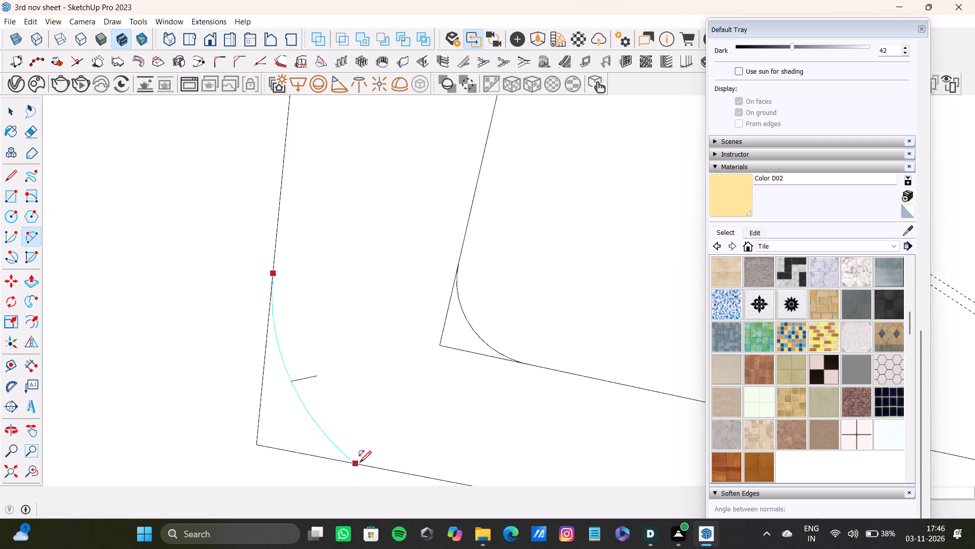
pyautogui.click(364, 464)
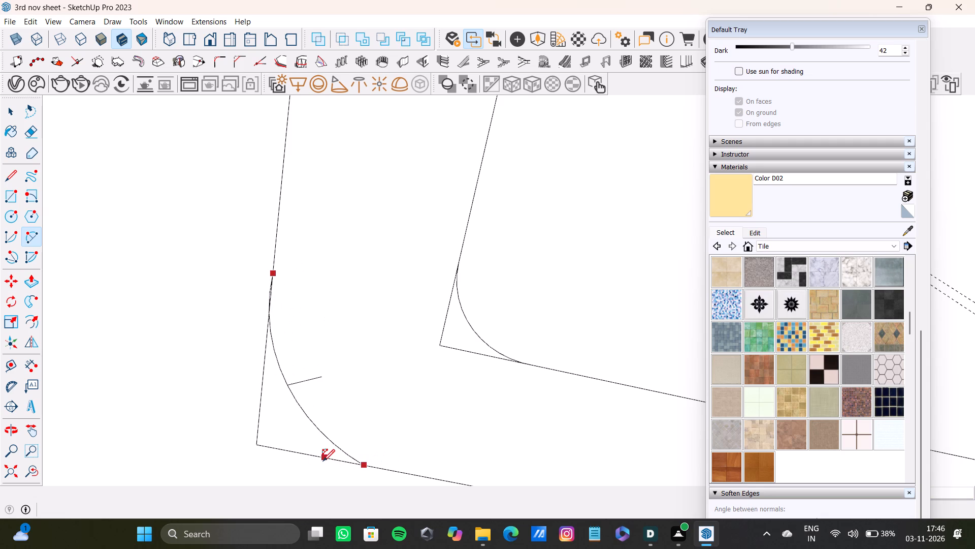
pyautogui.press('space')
# Draw a larger rounding arc across the outer rectangle's corner where the two wall-cabinet runs meet.
pyautogui.press('a')
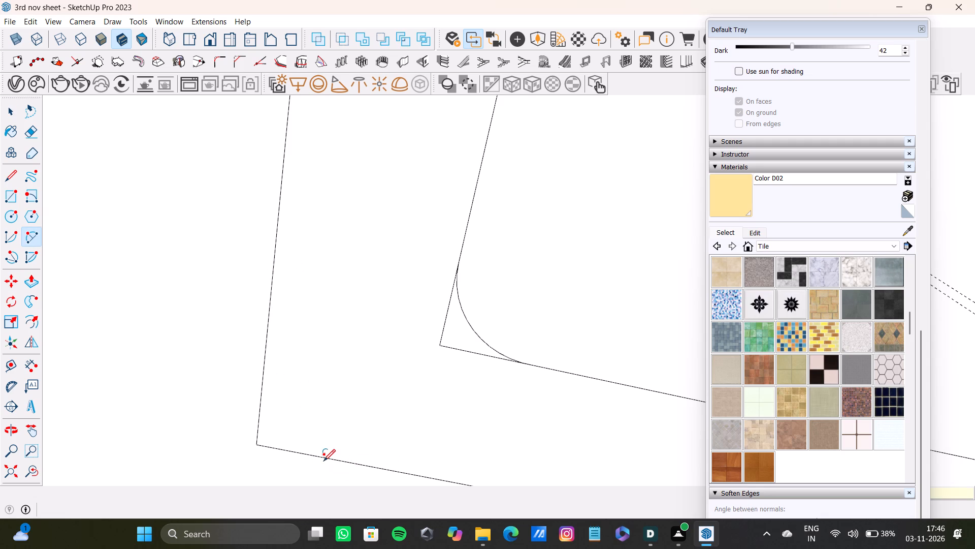
pyautogui.click(270, 331)
pyautogui.click(365, 468)
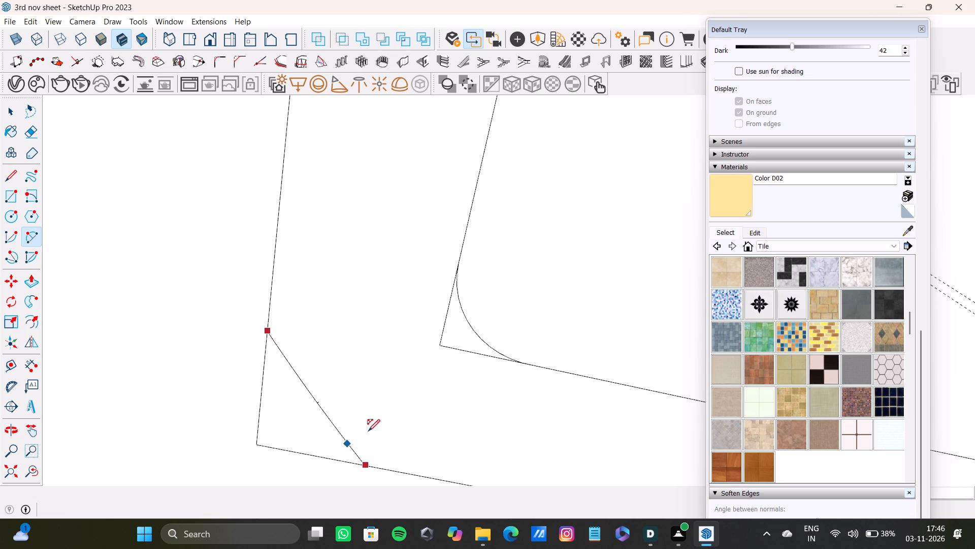
pyautogui.click(306, 444)
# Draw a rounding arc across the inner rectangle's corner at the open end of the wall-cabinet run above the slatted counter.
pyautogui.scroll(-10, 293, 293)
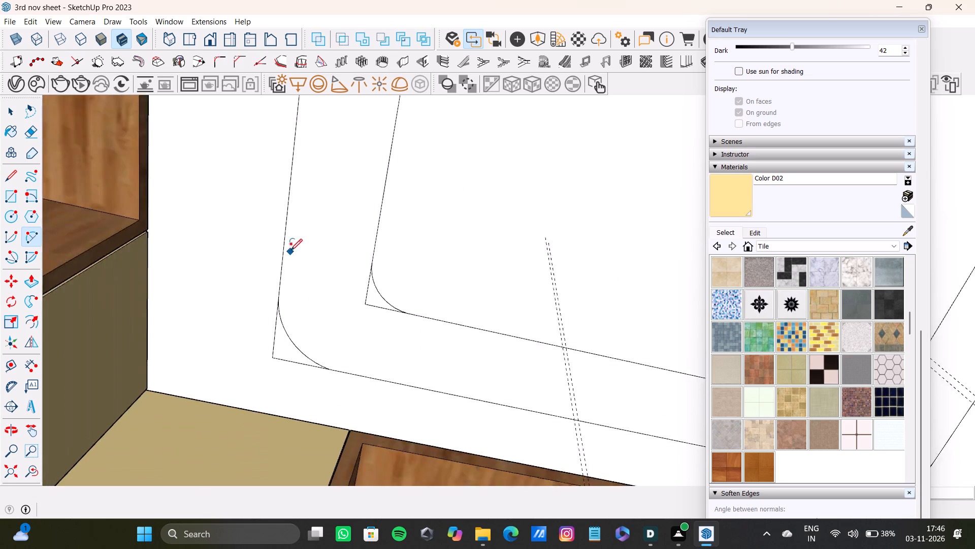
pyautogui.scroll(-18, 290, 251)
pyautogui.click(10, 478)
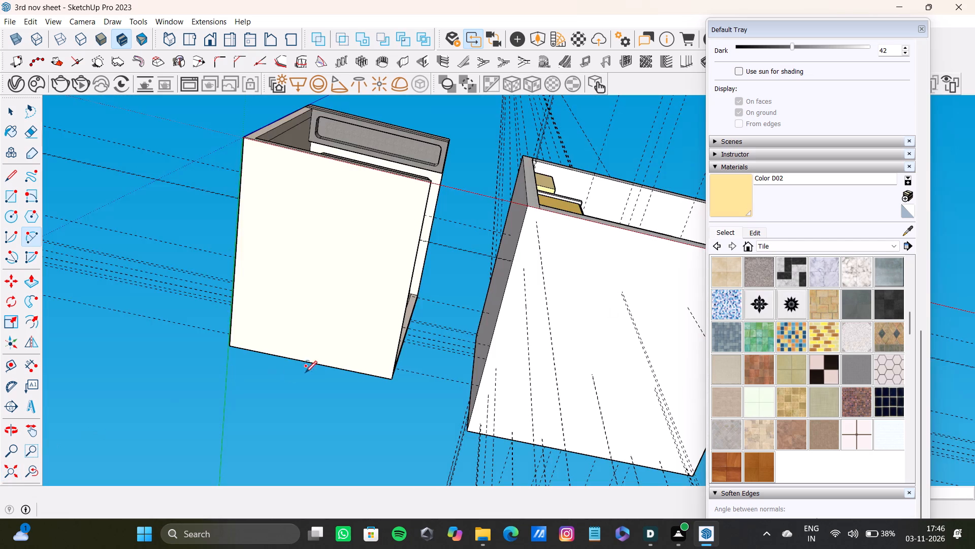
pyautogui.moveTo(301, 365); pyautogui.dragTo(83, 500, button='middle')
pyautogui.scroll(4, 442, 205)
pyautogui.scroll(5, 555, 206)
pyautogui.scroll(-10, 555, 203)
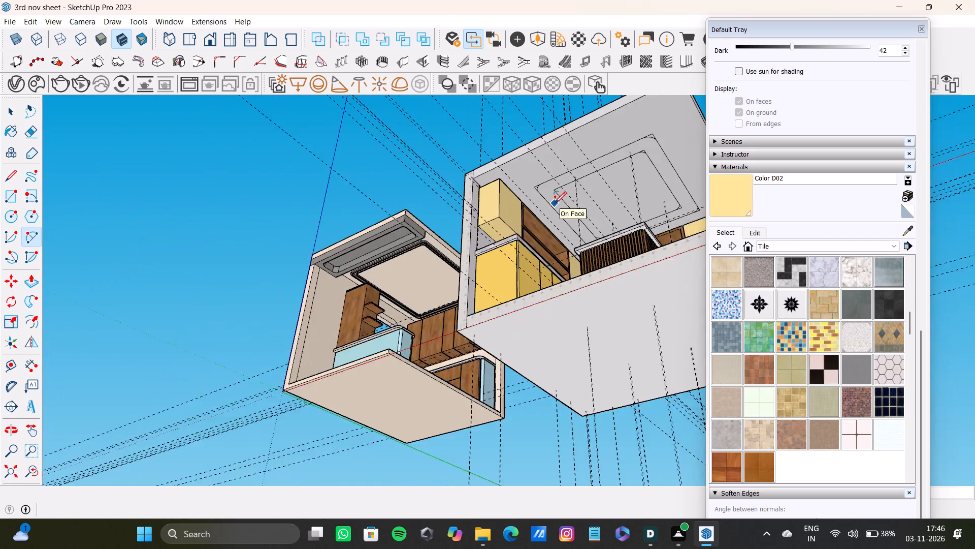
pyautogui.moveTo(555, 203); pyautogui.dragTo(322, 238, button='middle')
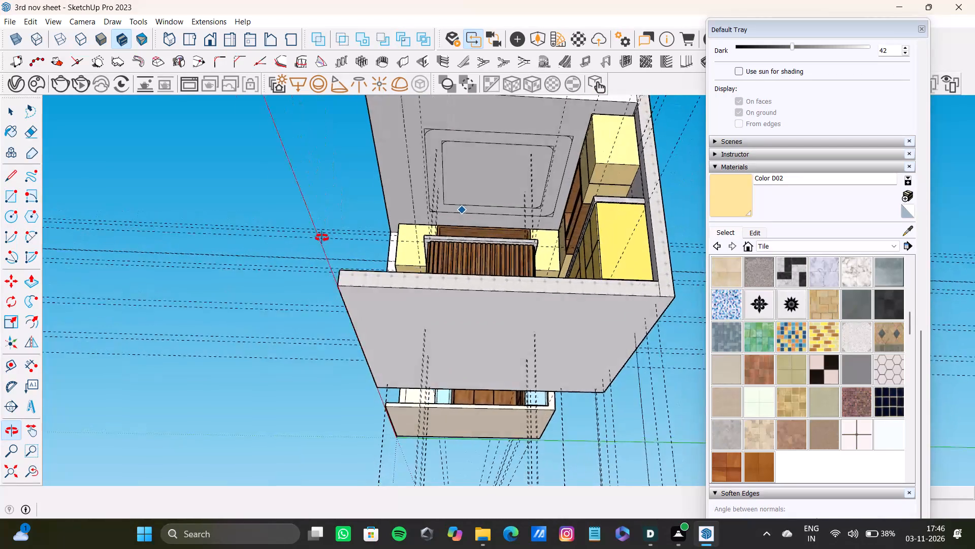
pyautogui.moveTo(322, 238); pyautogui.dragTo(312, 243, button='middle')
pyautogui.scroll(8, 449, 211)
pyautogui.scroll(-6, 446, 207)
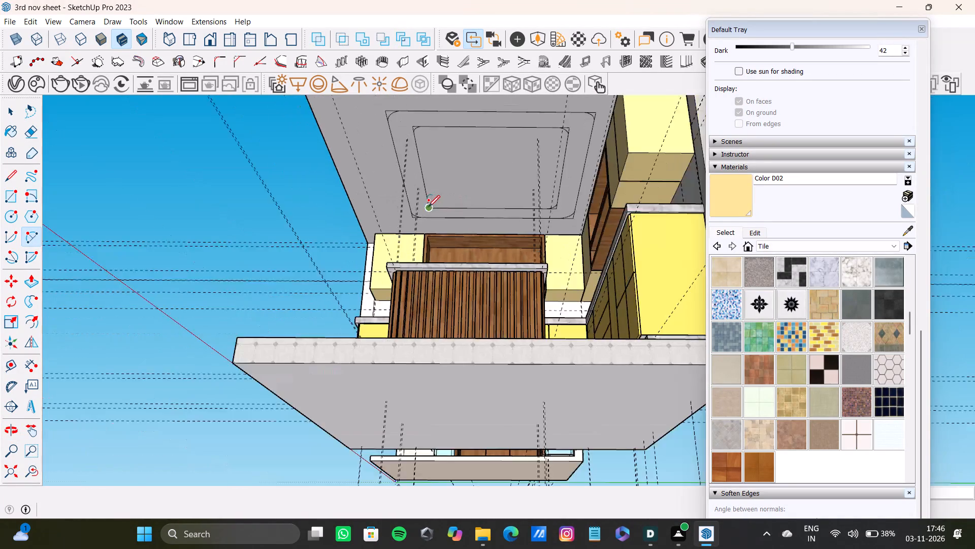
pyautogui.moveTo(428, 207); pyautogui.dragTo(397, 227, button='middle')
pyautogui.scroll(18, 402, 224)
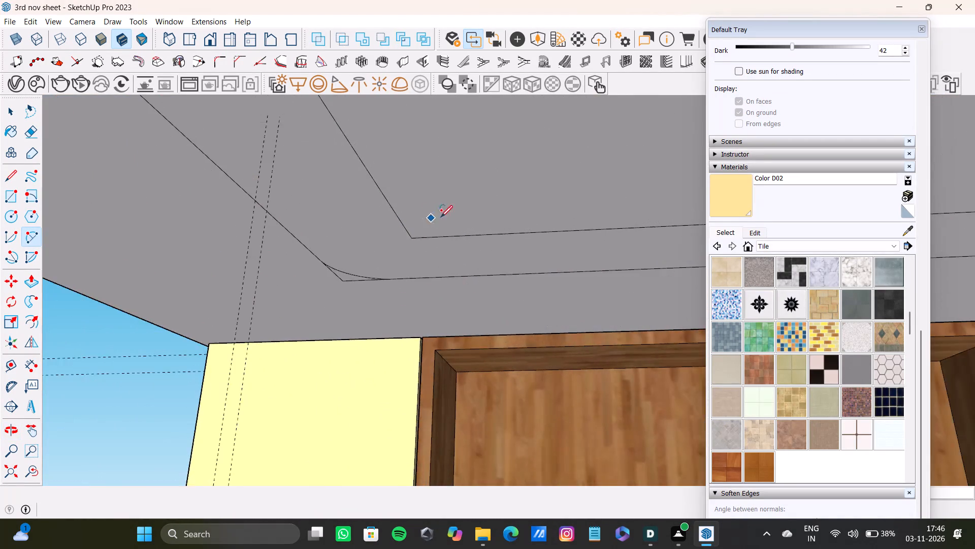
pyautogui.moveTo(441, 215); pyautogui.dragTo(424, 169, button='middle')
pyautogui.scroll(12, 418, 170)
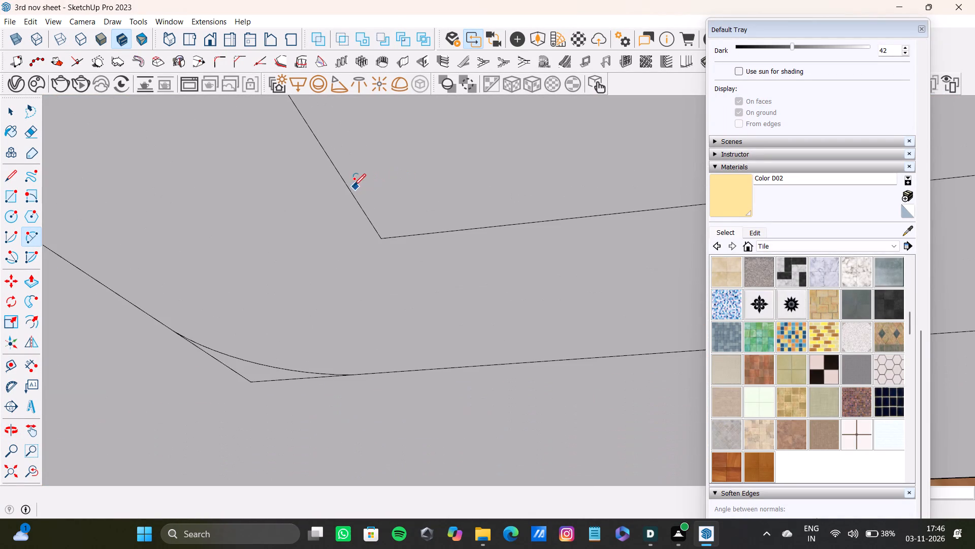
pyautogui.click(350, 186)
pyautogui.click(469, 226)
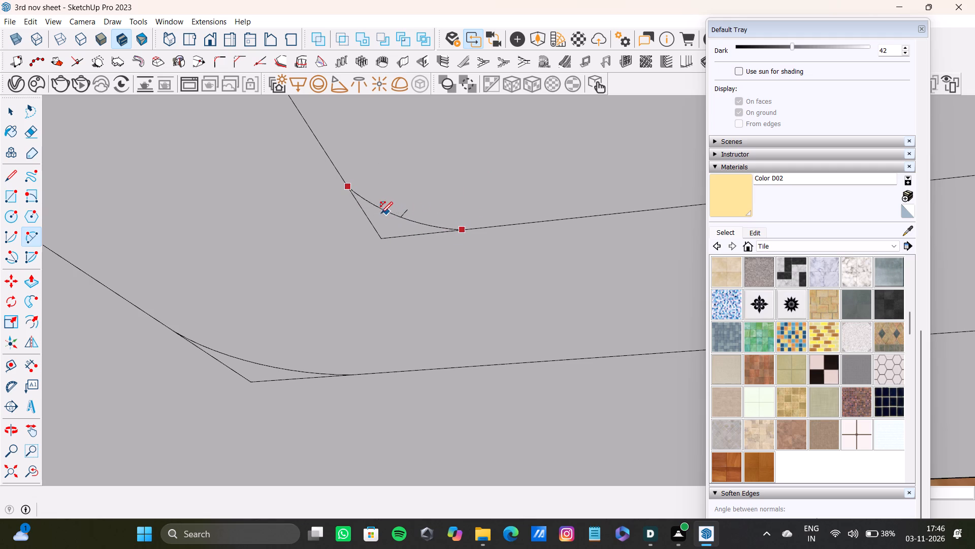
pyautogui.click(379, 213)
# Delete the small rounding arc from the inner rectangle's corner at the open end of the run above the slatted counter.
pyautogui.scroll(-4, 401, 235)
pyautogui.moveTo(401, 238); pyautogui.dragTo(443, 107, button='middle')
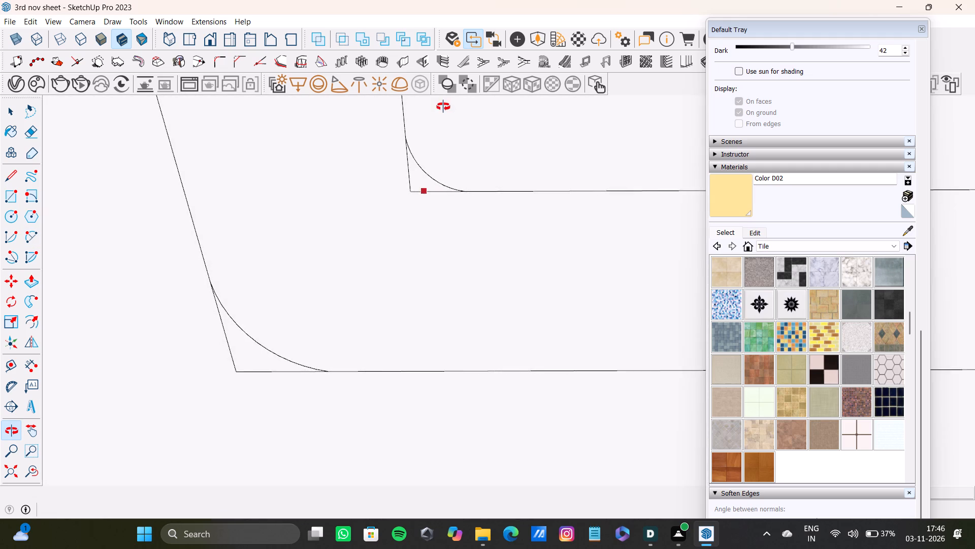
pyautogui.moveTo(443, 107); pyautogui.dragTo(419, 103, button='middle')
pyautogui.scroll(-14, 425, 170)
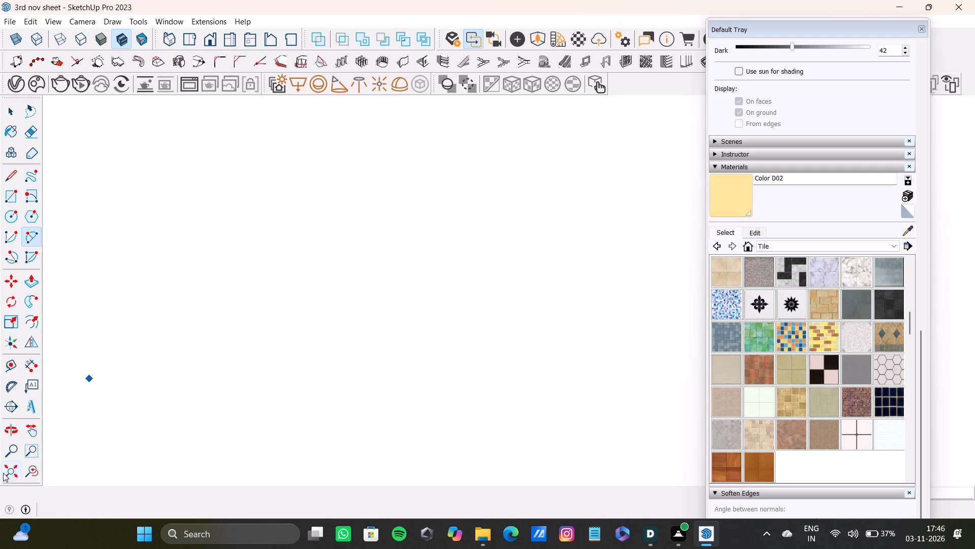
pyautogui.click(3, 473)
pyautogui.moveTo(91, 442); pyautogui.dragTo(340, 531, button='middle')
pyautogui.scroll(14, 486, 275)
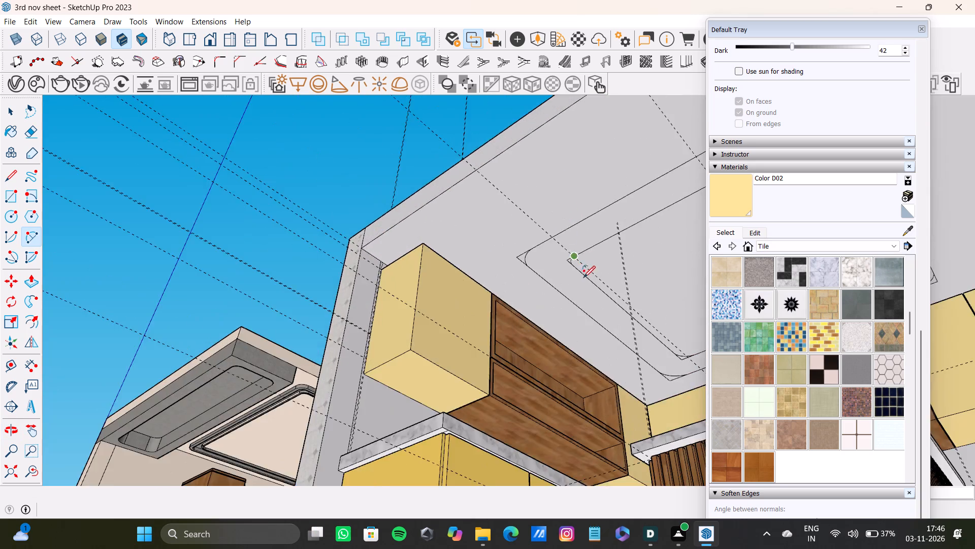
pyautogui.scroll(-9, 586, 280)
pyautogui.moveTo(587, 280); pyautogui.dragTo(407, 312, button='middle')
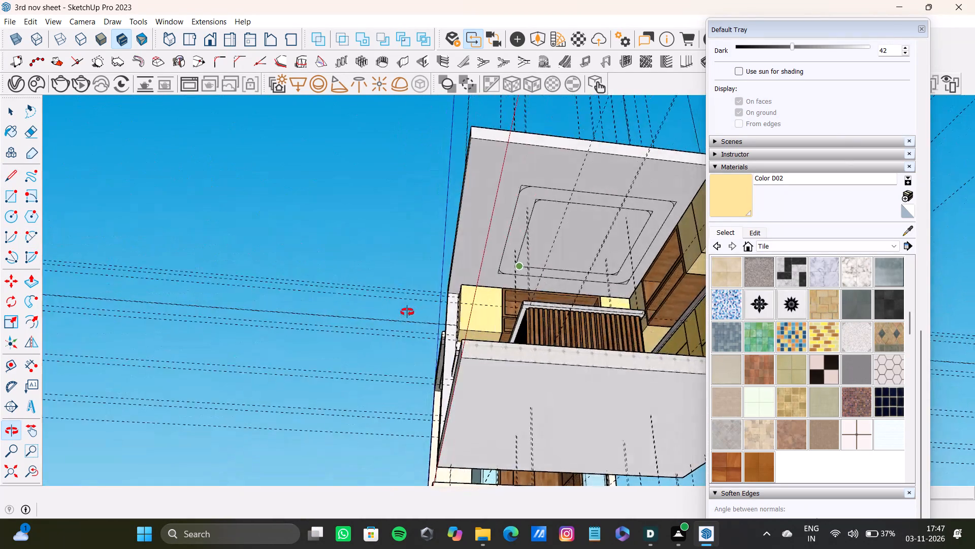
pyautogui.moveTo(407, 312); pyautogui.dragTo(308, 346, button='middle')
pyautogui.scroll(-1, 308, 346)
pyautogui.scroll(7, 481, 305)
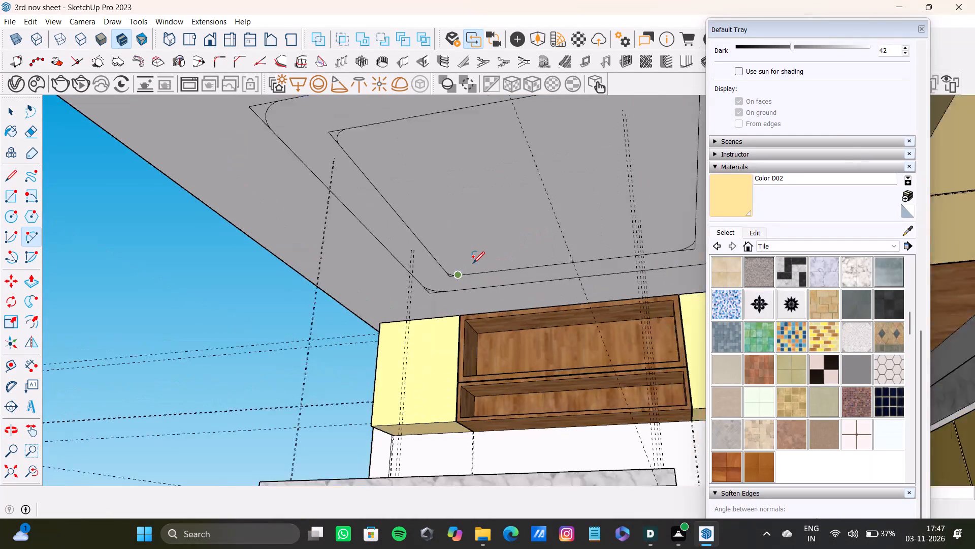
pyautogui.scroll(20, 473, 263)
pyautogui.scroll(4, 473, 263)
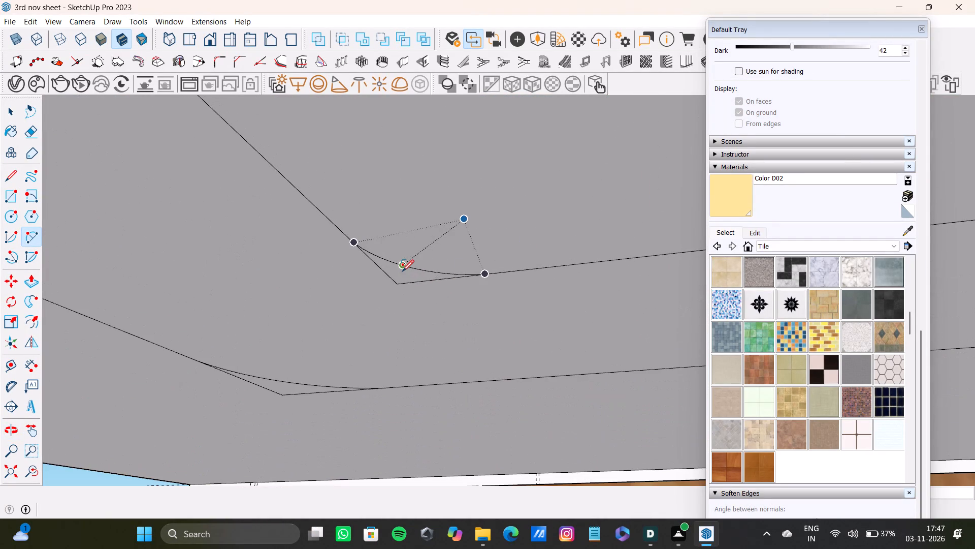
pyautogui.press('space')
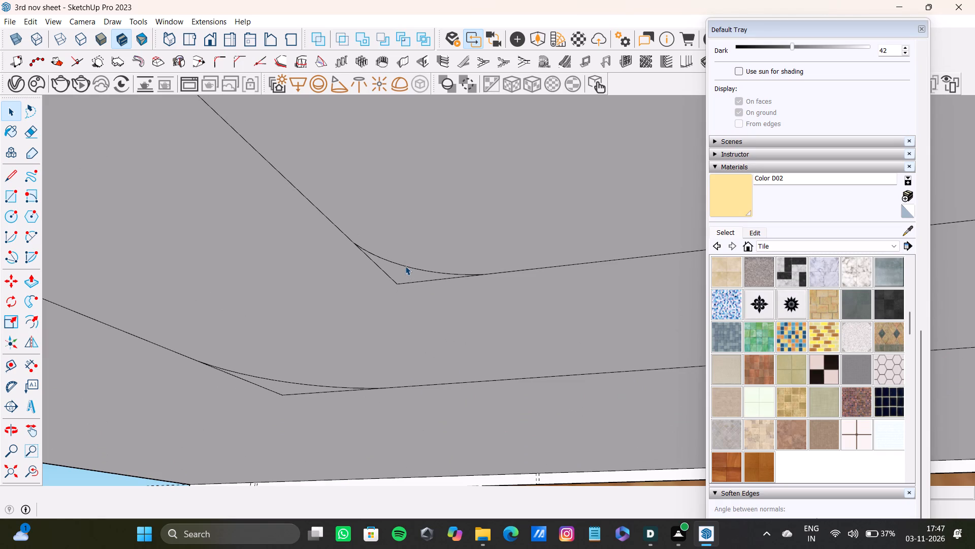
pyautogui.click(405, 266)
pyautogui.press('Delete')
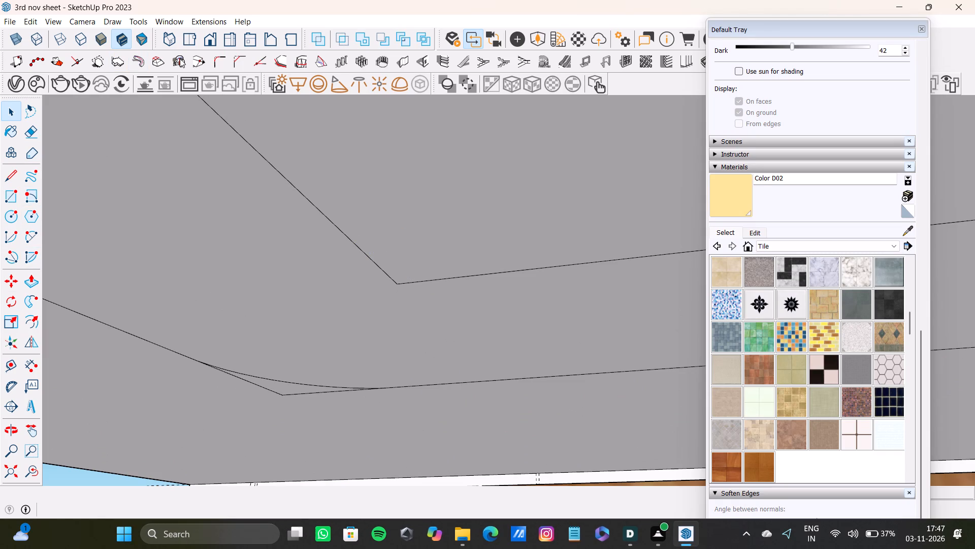
# Draw a larger rounding arc across the inner rectangle's corner at the open end of the run above the slatted counter.
pyautogui.click(29, 231)
pyautogui.scroll(5, 444, 289)
pyautogui.moveTo(425, 279); pyautogui.dragTo(402, 241, button='middle')
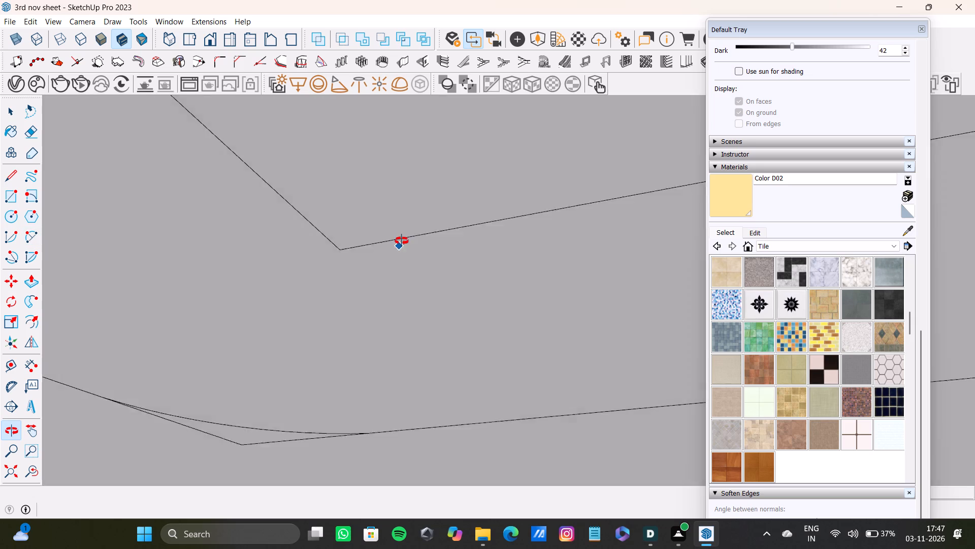
pyautogui.moveTo(402, 241); pyautogui.dragTo(410, 260, button='middle')
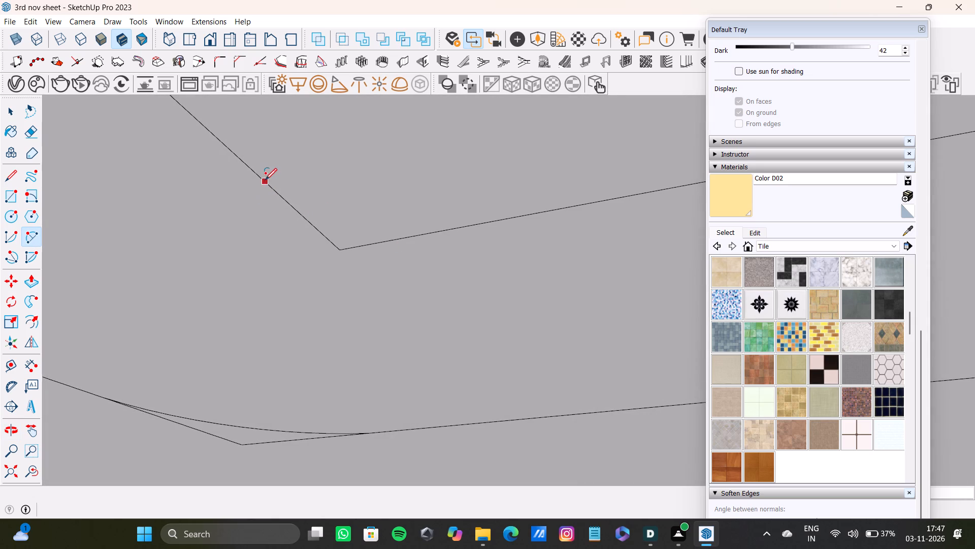
pyautogui.click(265, 180)
pyautogui.click(453, 226)
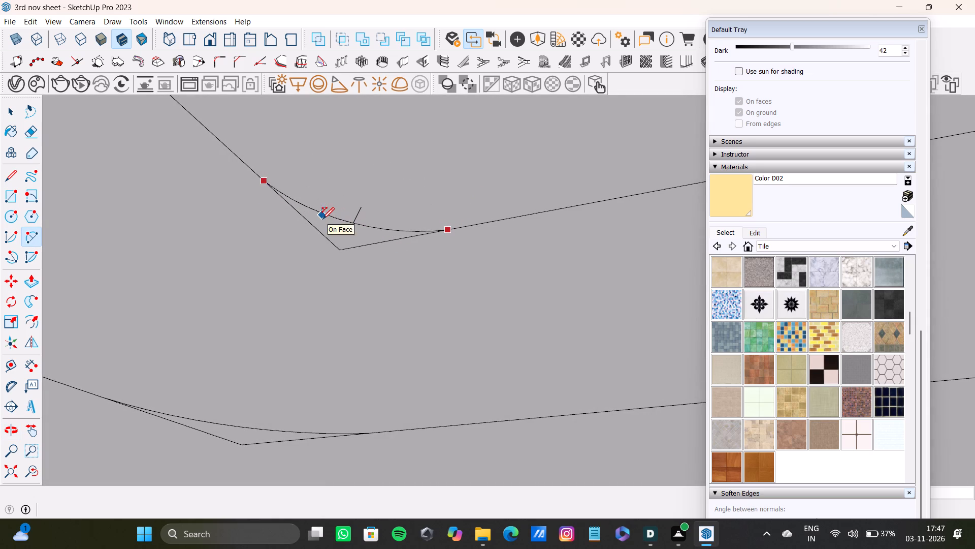
pyautogui.click(322, 219)
pyautogui.scroll(-3, 360, 246)
pyautogui.moveTo(360, 246); pyautogui.dragTo(356, 227, button='middle')
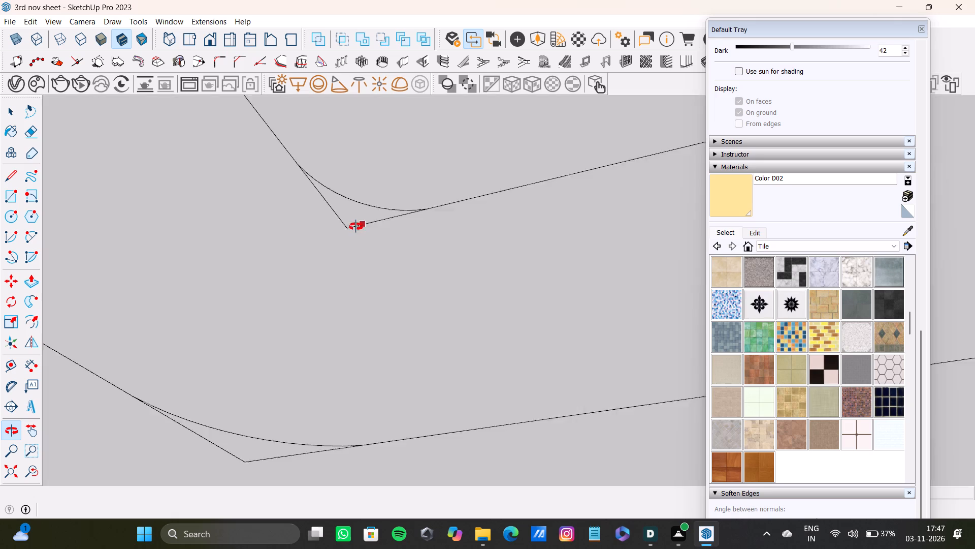
pyautogui.moveTo(356, 227); pyautogui.dragTo(349, 324, button='middle')
pyautogui.scroll(-20, 347, 334)
pyautogui.scroll(-8, 347, 334)
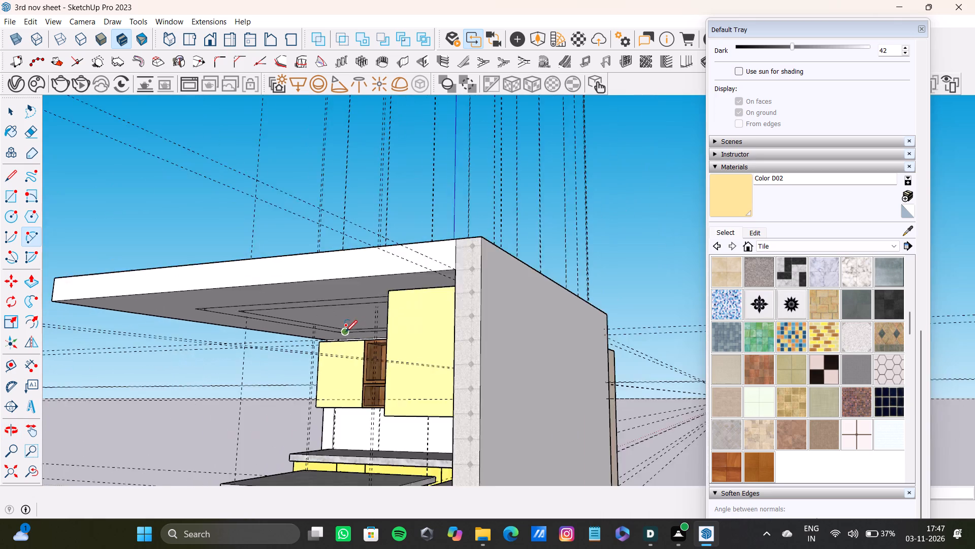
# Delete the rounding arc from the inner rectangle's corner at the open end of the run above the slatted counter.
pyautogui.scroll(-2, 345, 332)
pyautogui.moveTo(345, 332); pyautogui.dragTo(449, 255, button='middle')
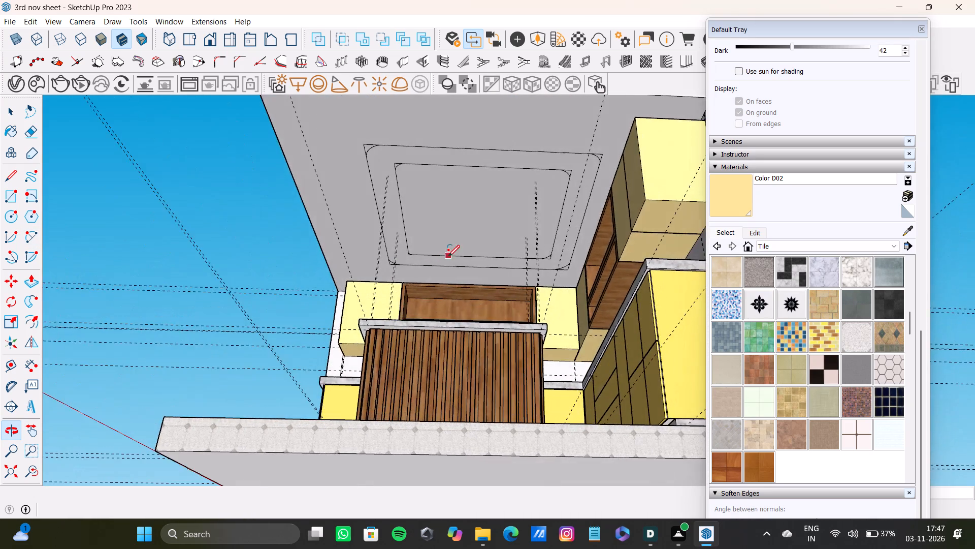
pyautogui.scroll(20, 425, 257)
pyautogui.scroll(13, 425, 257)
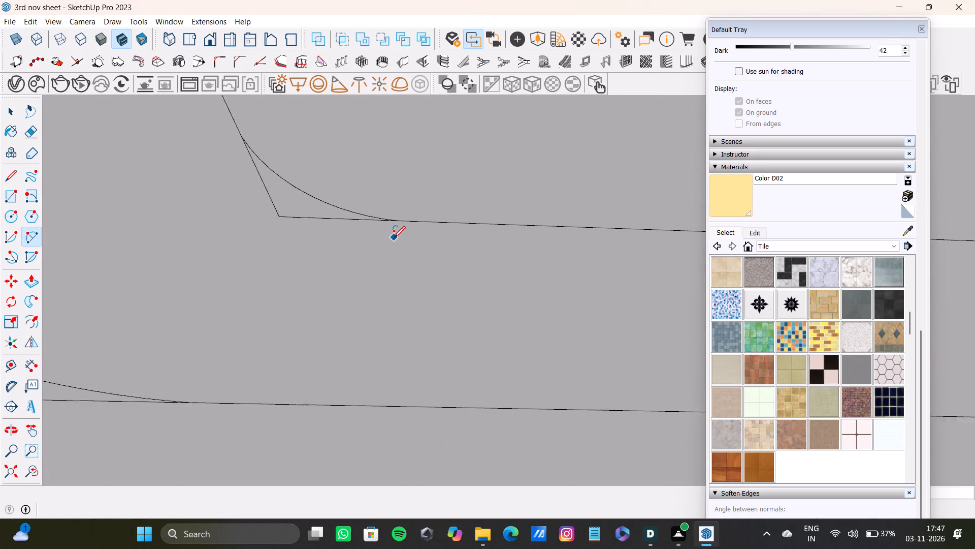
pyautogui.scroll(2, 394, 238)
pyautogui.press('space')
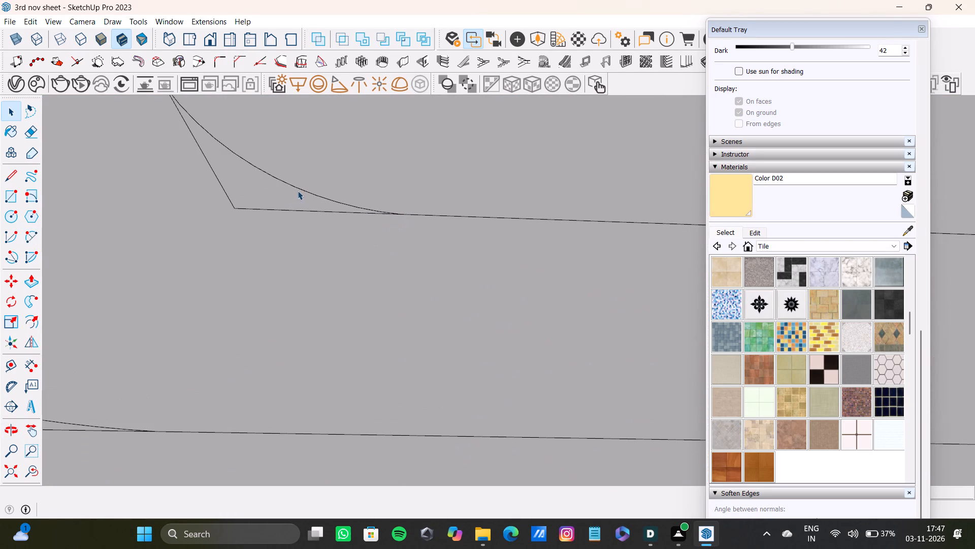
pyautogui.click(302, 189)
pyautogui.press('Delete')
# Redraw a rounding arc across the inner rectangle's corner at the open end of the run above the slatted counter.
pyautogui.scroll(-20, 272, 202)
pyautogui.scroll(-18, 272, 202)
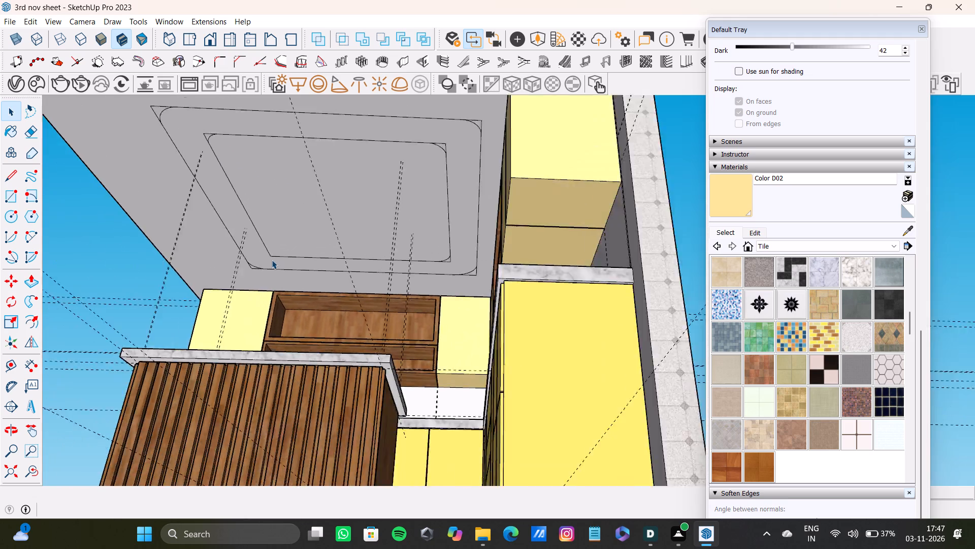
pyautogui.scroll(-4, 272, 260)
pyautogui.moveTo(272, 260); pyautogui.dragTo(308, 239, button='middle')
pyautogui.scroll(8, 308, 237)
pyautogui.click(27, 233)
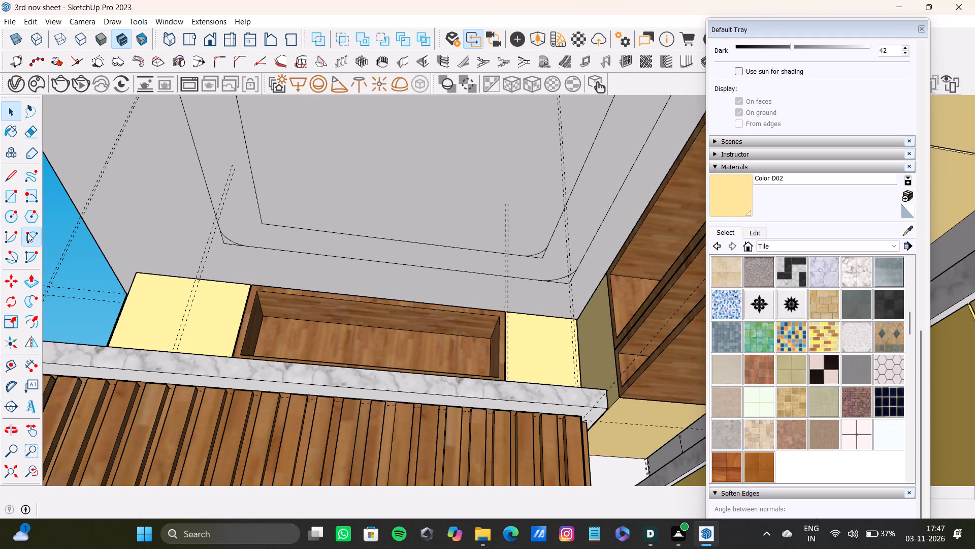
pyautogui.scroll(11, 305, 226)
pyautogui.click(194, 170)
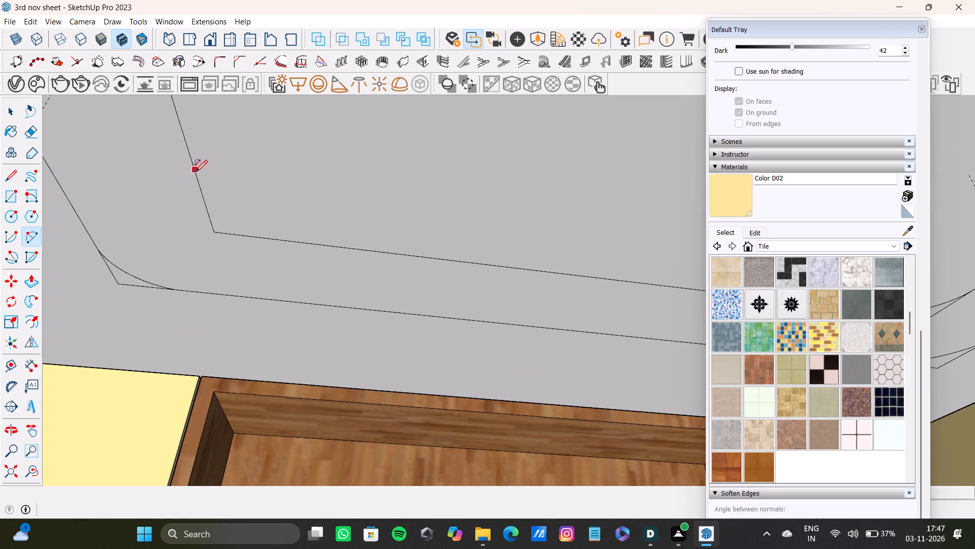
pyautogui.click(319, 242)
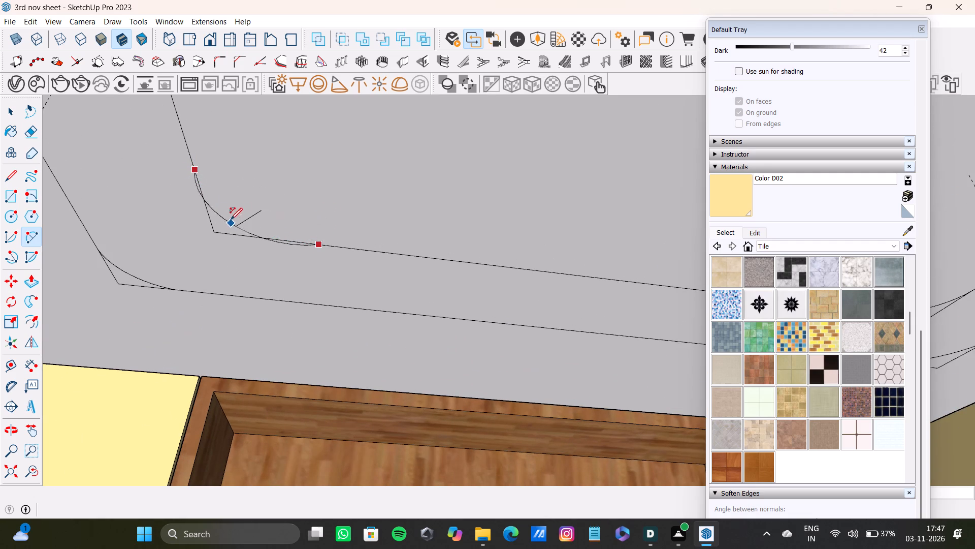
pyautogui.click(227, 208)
# Undo all the rounding arcs on the corners of the outer and inner ceiling rectangles.
pyautogui.scroll(-17, 266, 240)
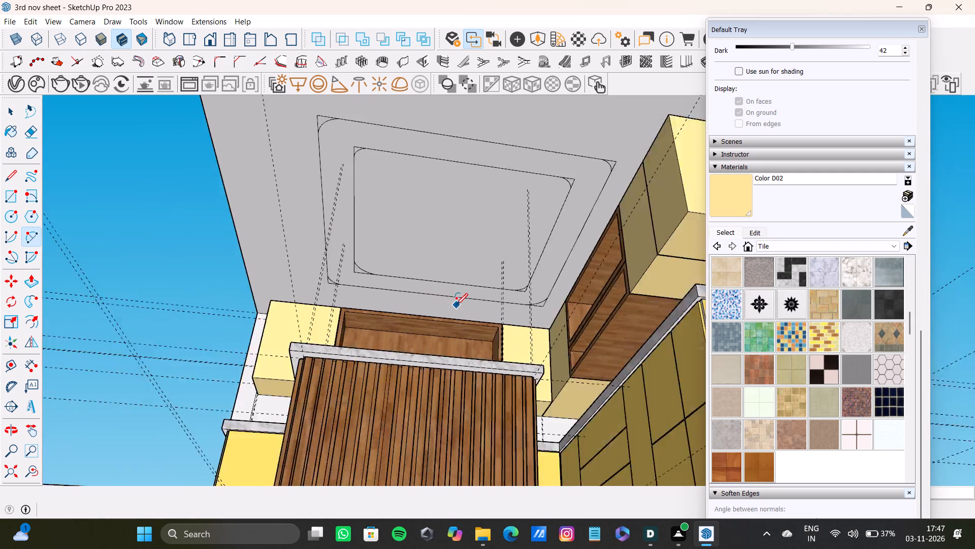
pyautogui.scroll(-6, 456, 305)
pyautogui.moveTo(457, 304); pyautogui.dragTo(474, 293, button='middle')
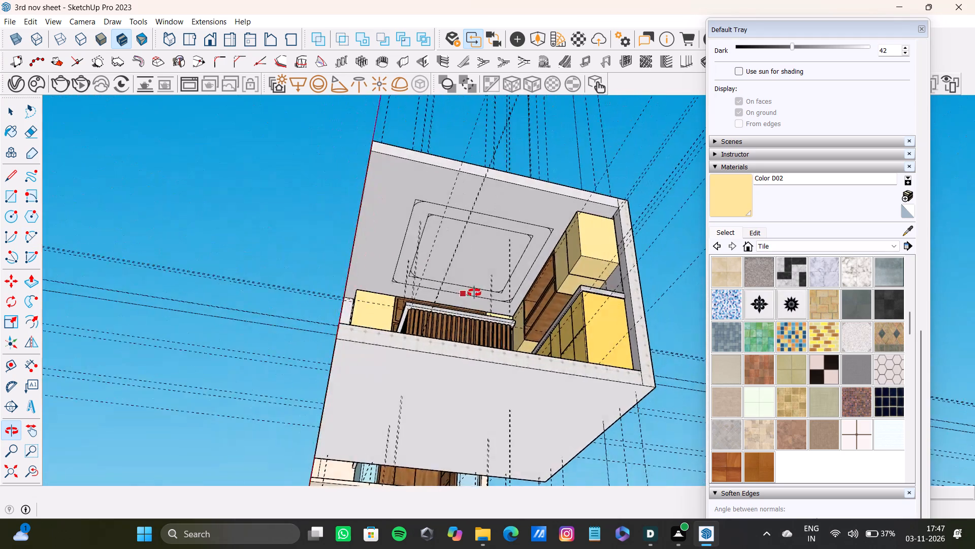
pyautogui.moveTo(474, 293); pyautogui.dragTo(404, 308, button='middle')
pyautogui.scroll(14, 368, 265)
pyautogui.scroll(-2, 384, 239)
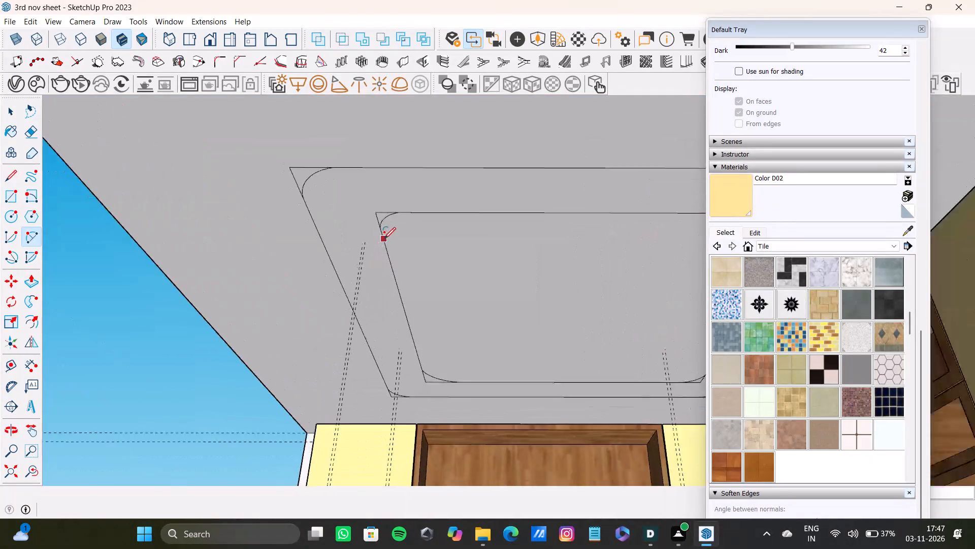
pyautogui.scroll(-7, 384, 239)
pyautogui.moveTo(387, 237); pyautogui.dragTo(419, 266, button='middle')
pyautogui.scroll(-4, 420, 260)
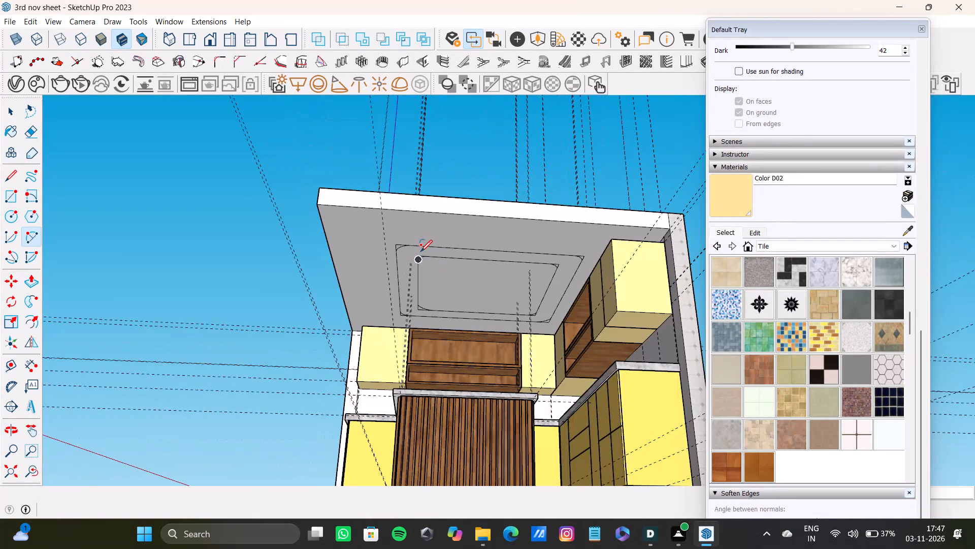
pyautogui.hotkey('ctrl', 'z')
pyautogui.hotkey('ctrl', 'z')
pyautogui.hotkey('ctrl', 'z')
pyautogui.hotkey('ctrl', 'z')
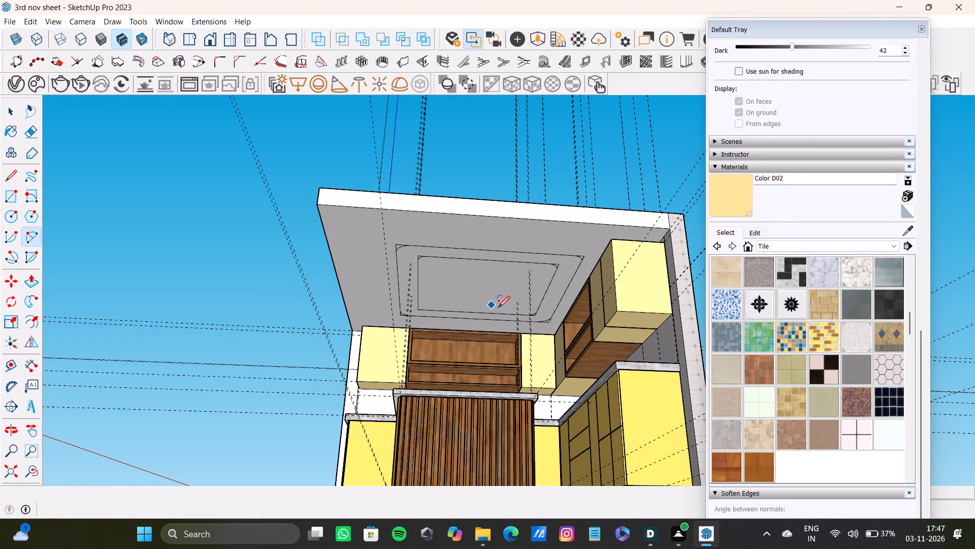
pyautogui.hotkey('ctrl', 'z')
pyautogui.hotkey('ctrl', 'z')
pyautogui.hotkey('ctrl', 'z')
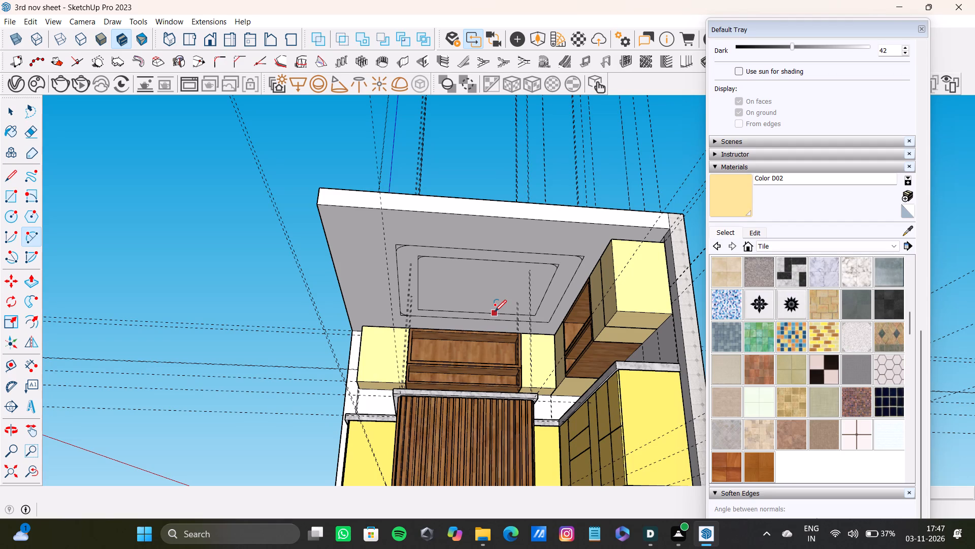
pyautogui.hotkey('ctrl', 'z')
pyautogui.hotkey('ctrl', 'z')
pyautogui.hotkey('ctrl', 'z')
pyautogui.hotkey('ctrl', 'z')
pyautogui.hotkey('ctrl', 'z')
pyautogui.hotkey('ctrl', 'z')
pyautogui.hotkey('ctrl', 'z')
pyautogui.hotkey('ctrl', 'z')
pyautogui.hotkey('ctrl', 'z')
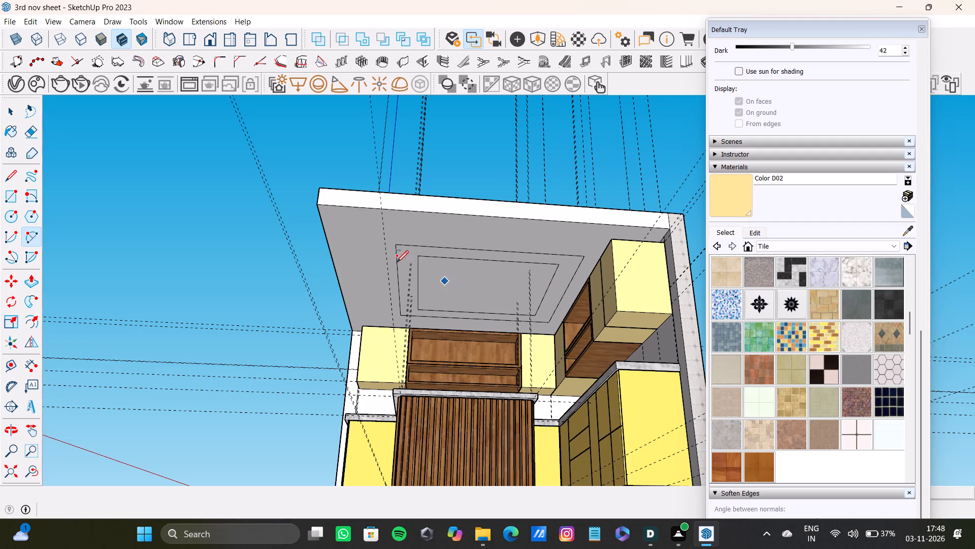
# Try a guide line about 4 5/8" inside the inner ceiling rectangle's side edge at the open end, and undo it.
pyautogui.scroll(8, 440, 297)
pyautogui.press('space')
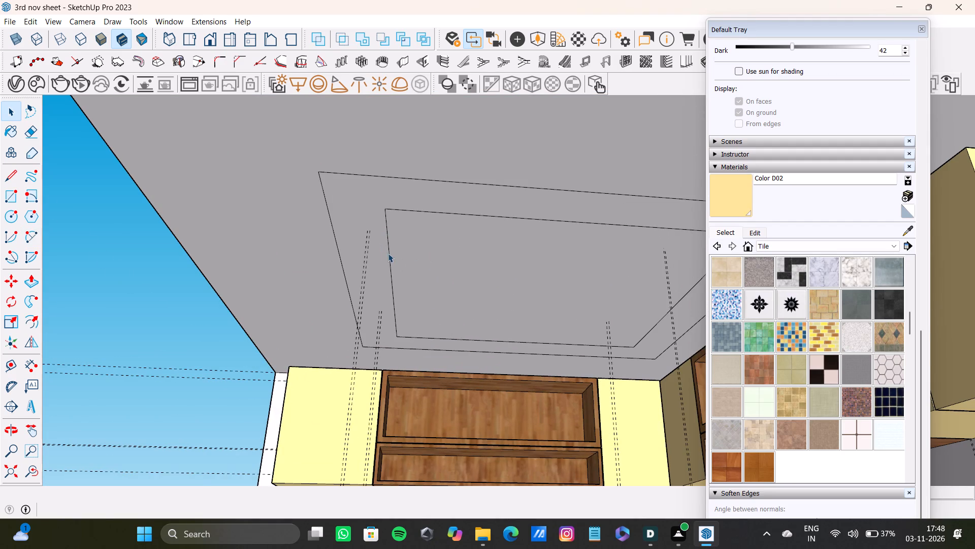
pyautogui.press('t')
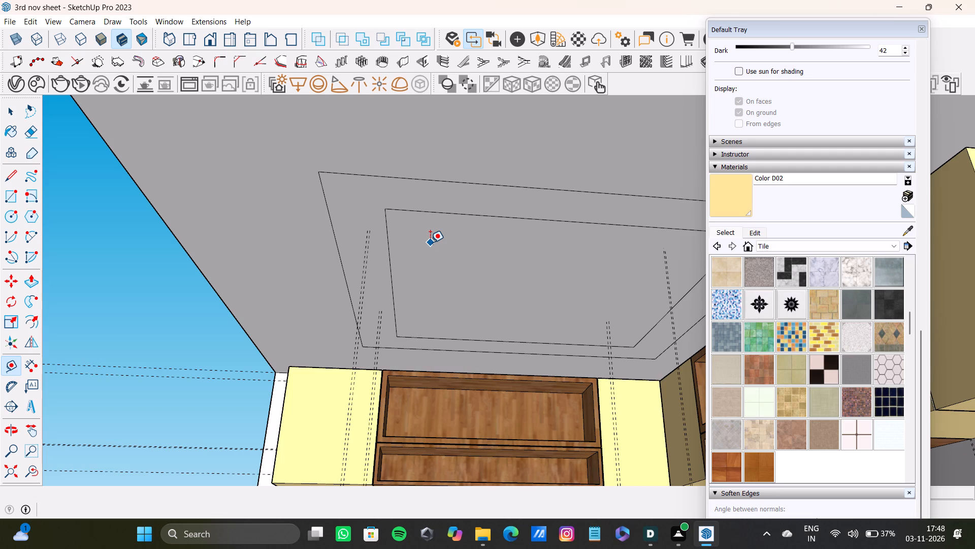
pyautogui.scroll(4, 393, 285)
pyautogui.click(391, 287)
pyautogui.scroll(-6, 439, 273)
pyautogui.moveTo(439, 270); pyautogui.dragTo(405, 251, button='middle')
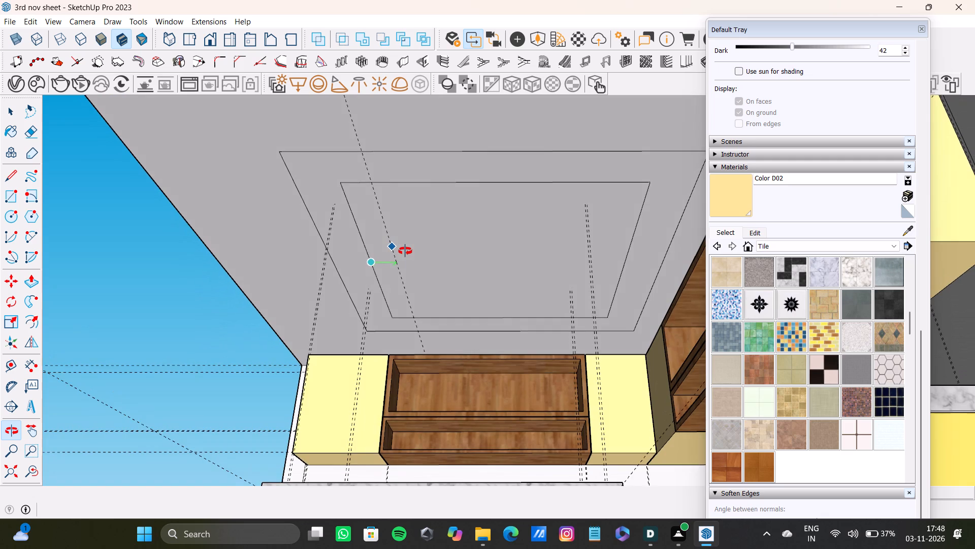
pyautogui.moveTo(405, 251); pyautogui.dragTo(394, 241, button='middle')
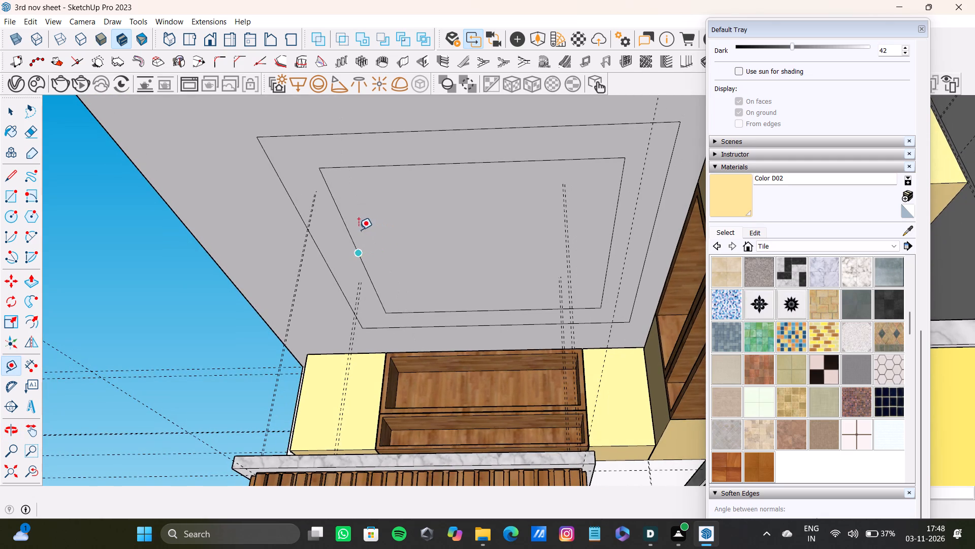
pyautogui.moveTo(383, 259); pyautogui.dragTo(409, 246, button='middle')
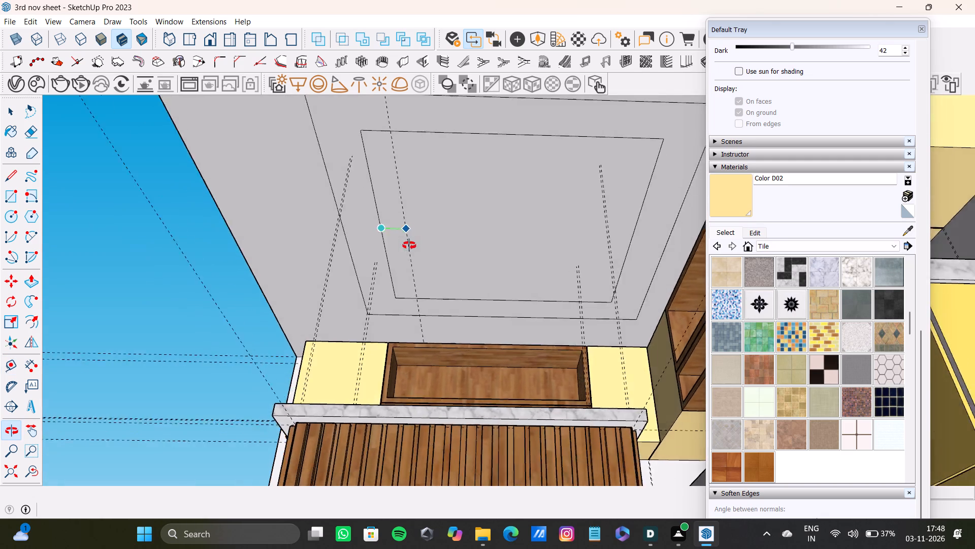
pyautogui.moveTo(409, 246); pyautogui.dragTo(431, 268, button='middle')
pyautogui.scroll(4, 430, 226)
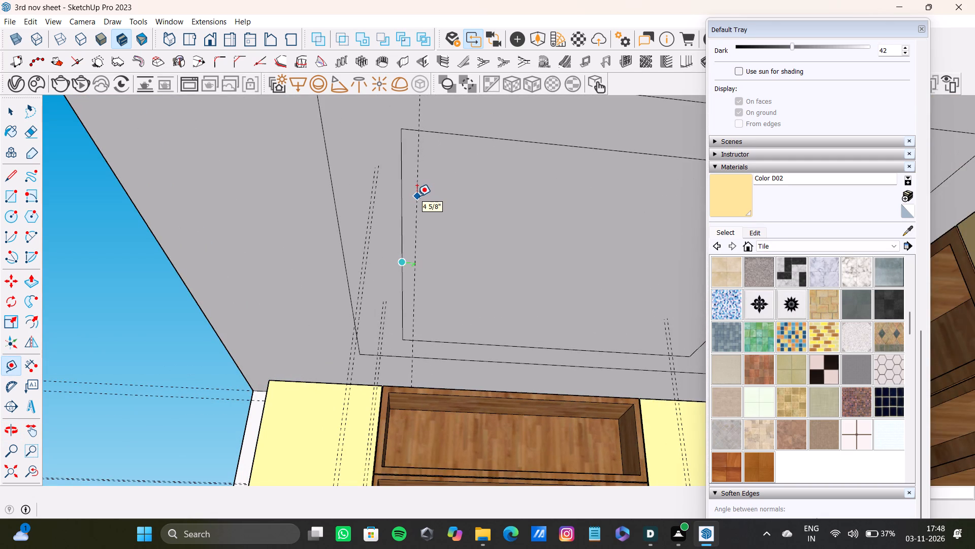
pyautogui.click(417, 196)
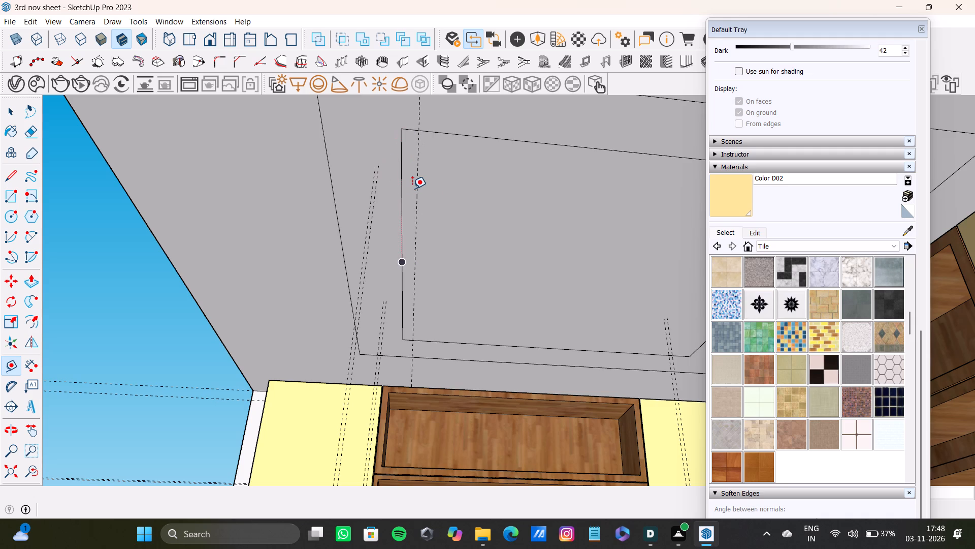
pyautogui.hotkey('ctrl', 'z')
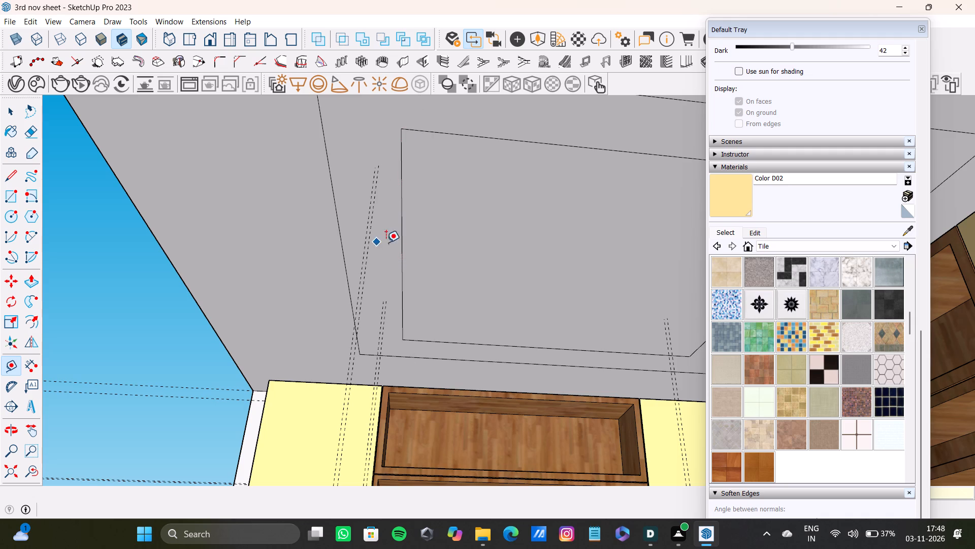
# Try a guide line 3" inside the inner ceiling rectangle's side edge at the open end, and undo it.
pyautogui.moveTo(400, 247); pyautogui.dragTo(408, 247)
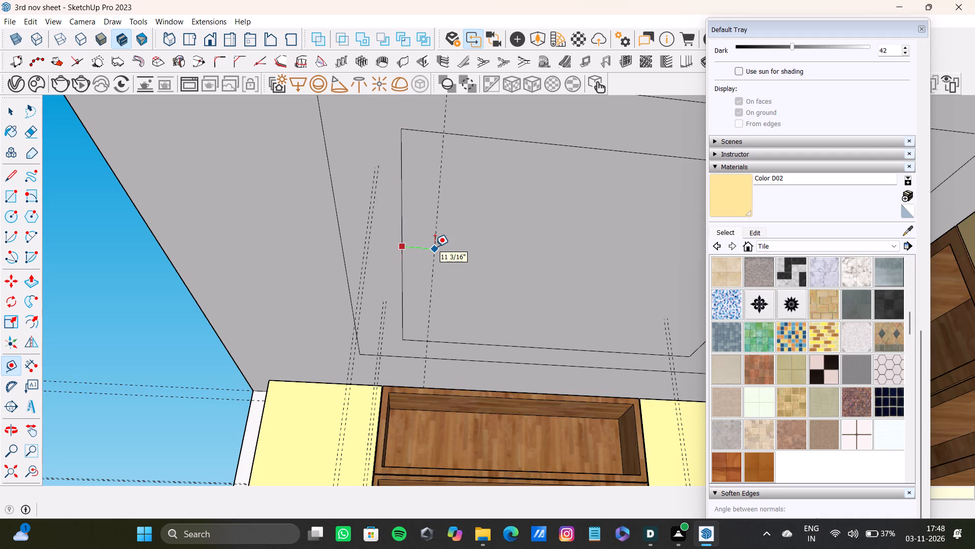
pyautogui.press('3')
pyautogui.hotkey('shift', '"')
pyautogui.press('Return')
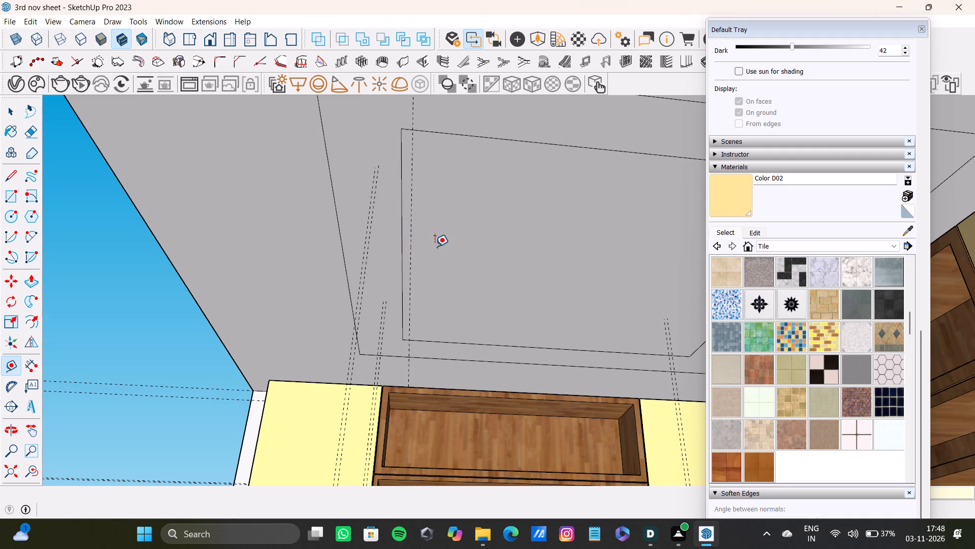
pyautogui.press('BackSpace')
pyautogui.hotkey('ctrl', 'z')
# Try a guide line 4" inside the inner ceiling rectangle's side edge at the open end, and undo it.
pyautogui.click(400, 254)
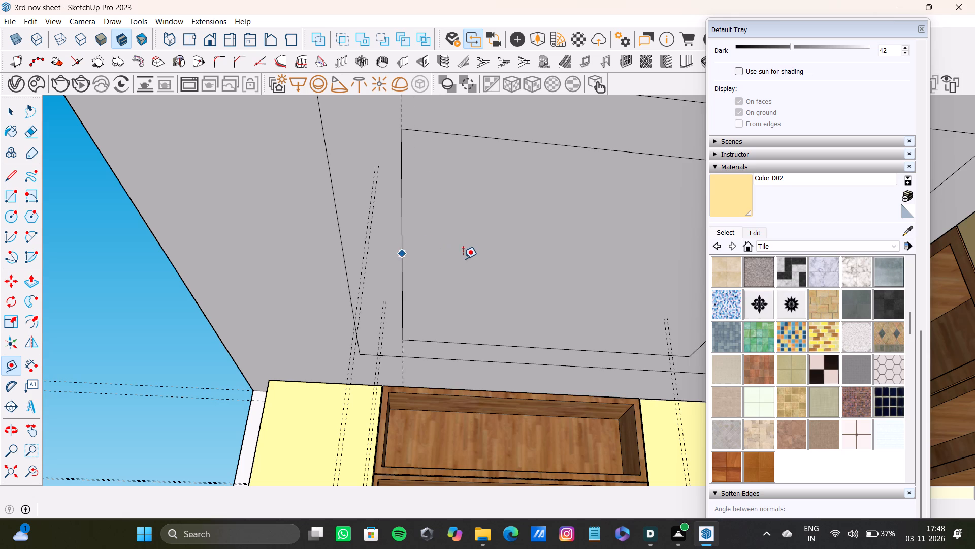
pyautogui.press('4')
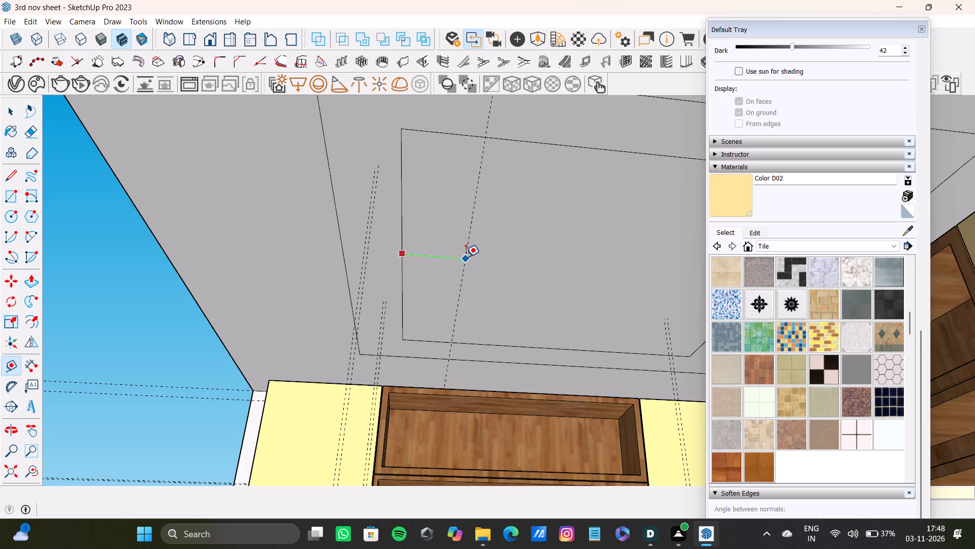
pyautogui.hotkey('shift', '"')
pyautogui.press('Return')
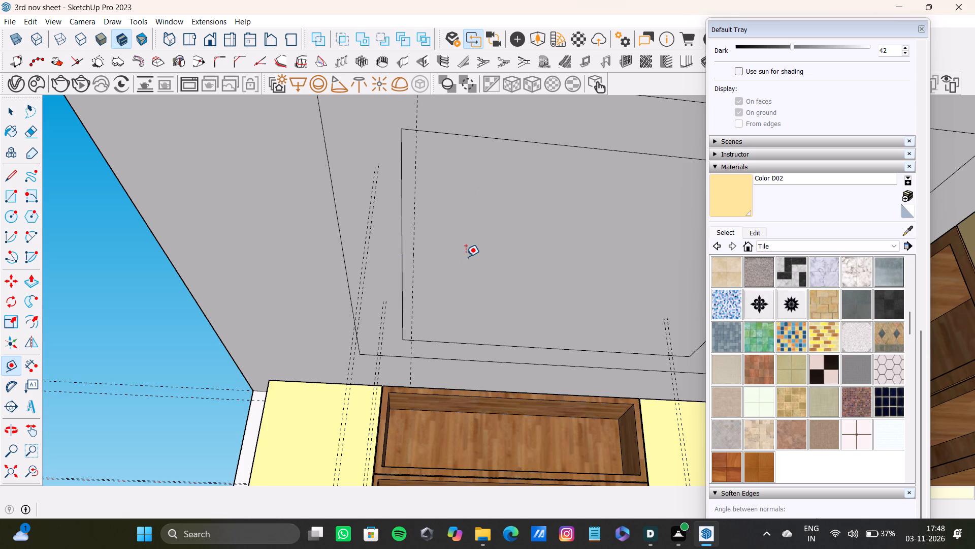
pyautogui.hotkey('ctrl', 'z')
# Place a guide line 1' inside the inner ceiling rectangle's side edge at the open end of the slab.
pyautogui.scroll(-5, 436, 289)
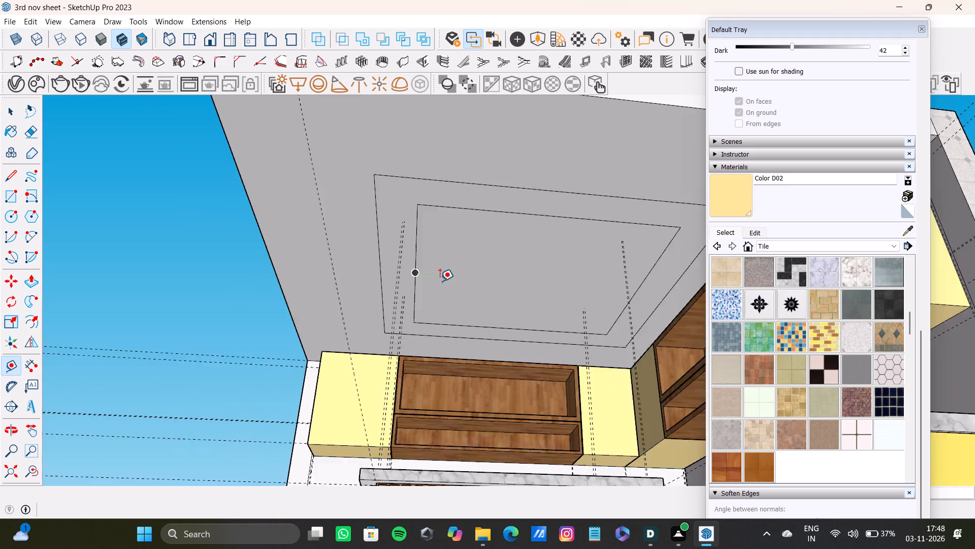
pyautogui.scroll(-4, 440, 281)
pyautogui.scroll(7, 405, 253)
pyautogui.click(415, 262)
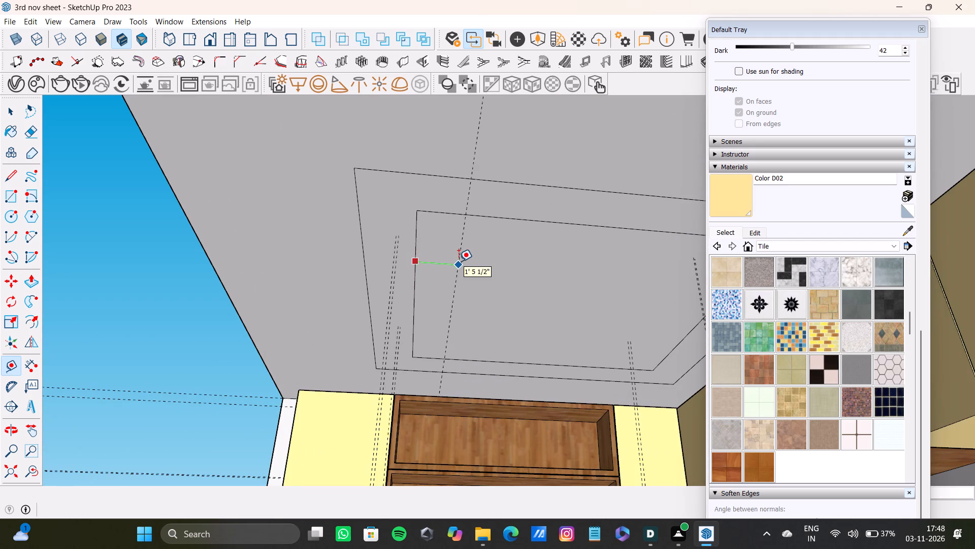
pyautogui.press('1')
pyautogui.press("'")
pyautogui.press('Return')
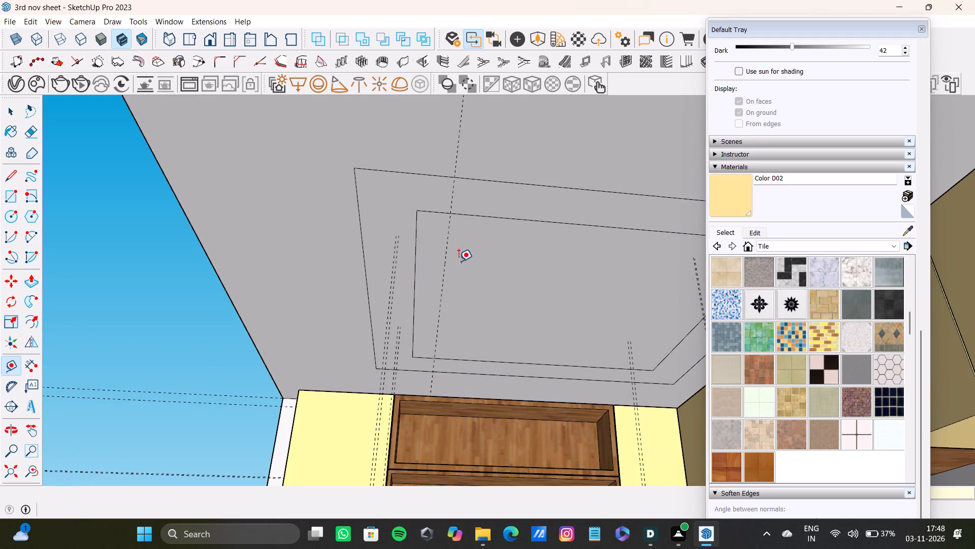
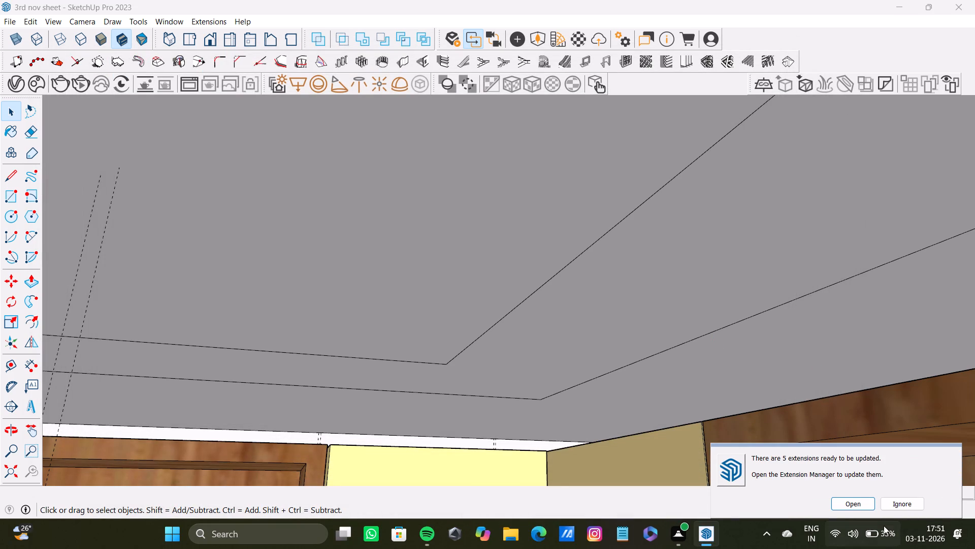
# Dismiss the notification about available extension updates without opening the Extension Manager.
pyautogui.click(899, 505)
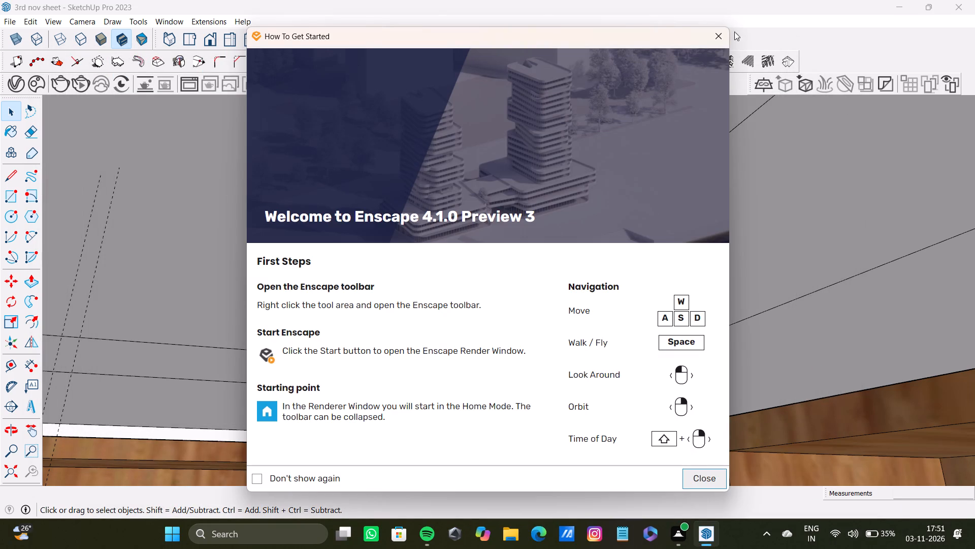
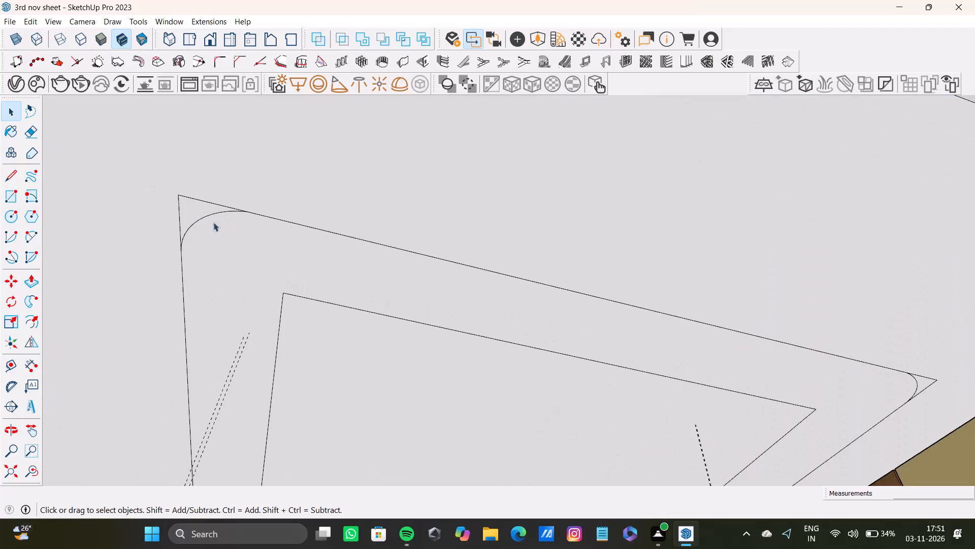
# Delete the two rounding arcs at the outer ceiling outline's corners on the side farthest from the wooden shelf niche.
pyautogui.click(207, 217)
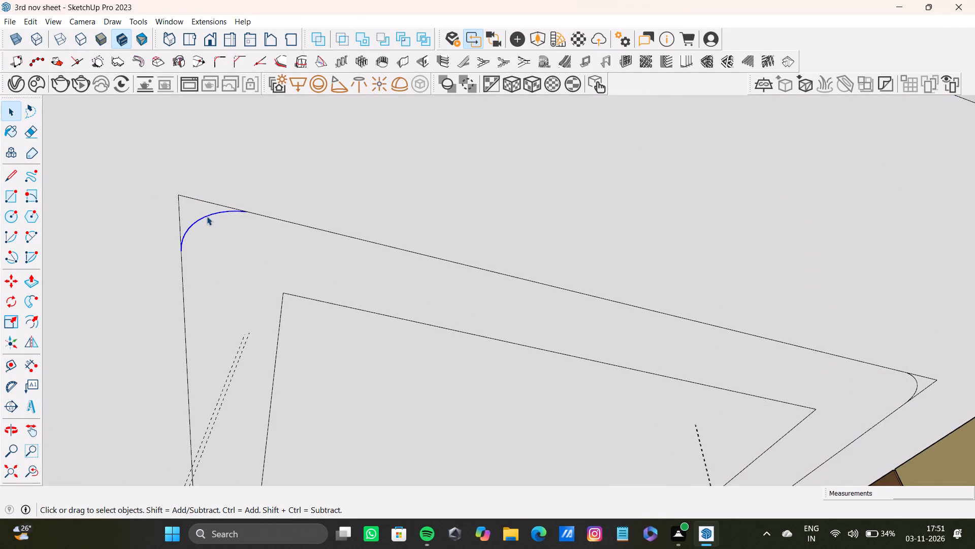
pyautogui.press('Delete')
pyautogui.scroll(-7, 608, 461)
pyautogui.moveTo(744, 393); pyautogui.dragTo(678, 375, button='middle')
pyautogui.scroll(11, 754, 383)
pyautogui.click(887, 299)
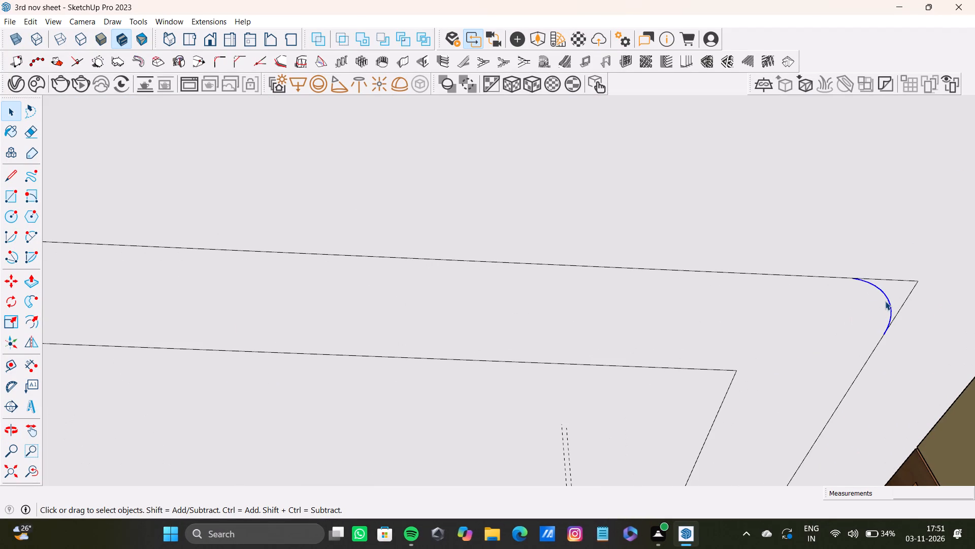
pyautogui.press('Delete')
# Delete the remaining rounding arc at the outer ceiling outline's corner near the wooden shelf niche, on the open side of the room.
pyautogui.scroll(-17, 719, 413)
pyautogui.moveTo(626, 435); pyautogui.dragTo(773, 390, button='middle')
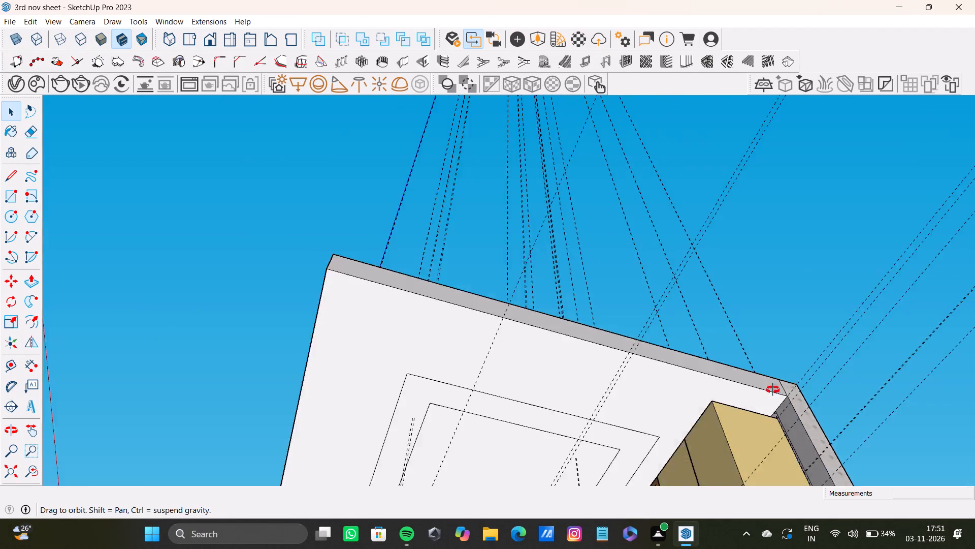
pyautogui.moveTo(773, 390); pyautogui.dragTo(593, 459, button='middle')
pyautogui.scroll(-4, 602, 426)
pyautogui.scroll(14, 605, 456)
pyautogui.scroll(-10, 627, 428)
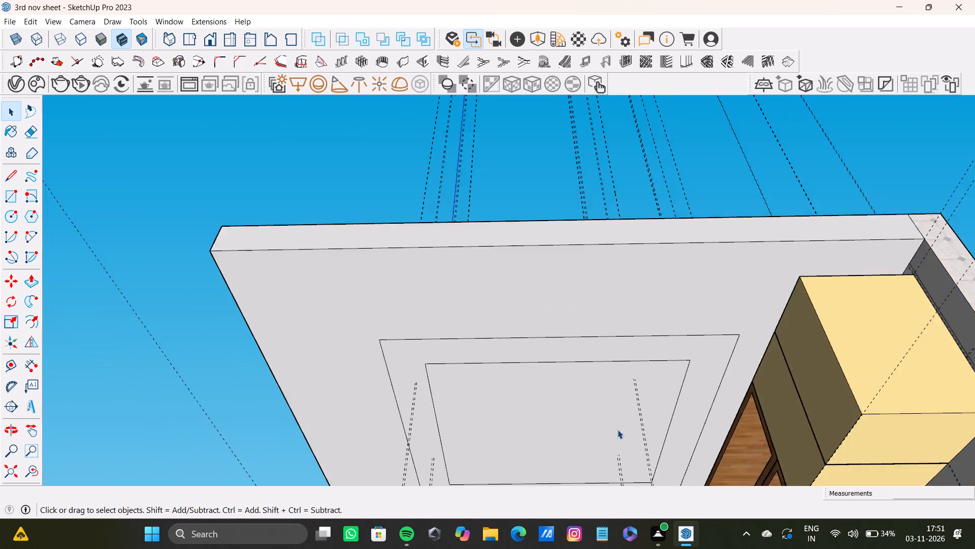
pyautogui.scroll(-2, 617, 430)
pyautogui.moveTo(615, 432); pyautogui.dragTo(552, 449, button='middle')
pyautogui.scroll(17, 594, 472)
pyautogui.scroll(-6, 469, 471)
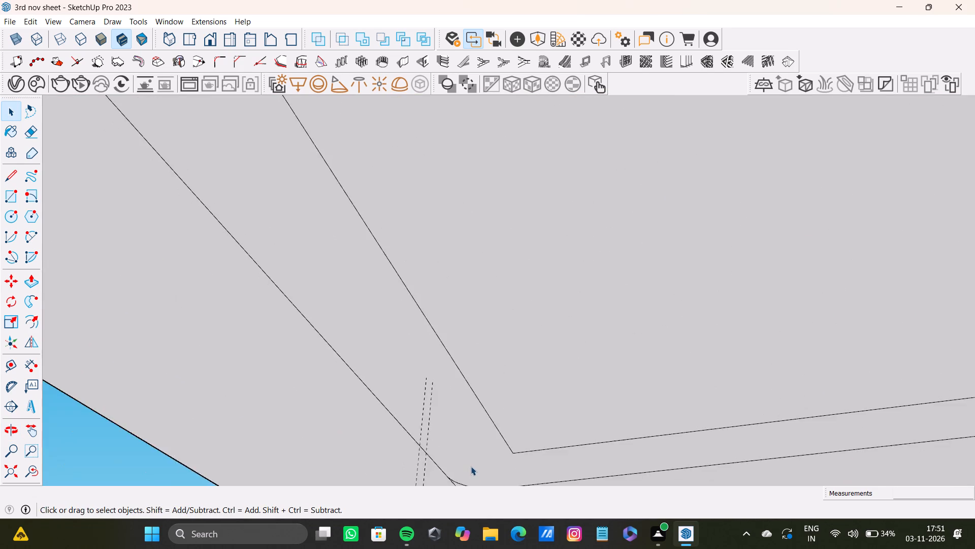
pyautogui.scroll(1, 470, 468)
pyautogui.scroll(-3, 471, 466)
pyautogui.moveTo(471, 466); pyautogui.dragTo(542, 502, button='middle')
pyautogui.scroll(10, 428, 482)
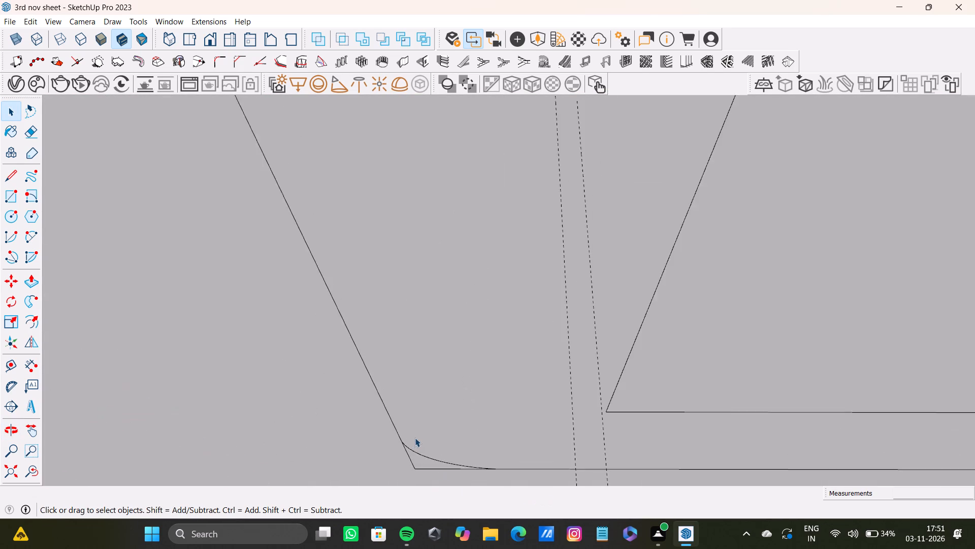
pyautogui.scroll(7, 415, 438)
pyautogui.click(431, 459)
pyautogui.press('Delete')
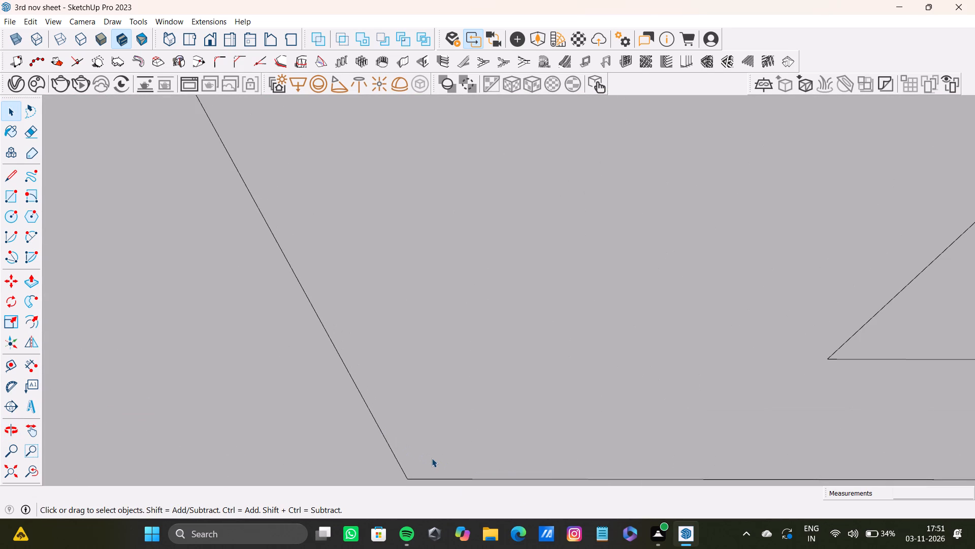
pyautogui.scroll(-20, 442, 454)
pyautogui.scroll(-9, 442, 454)
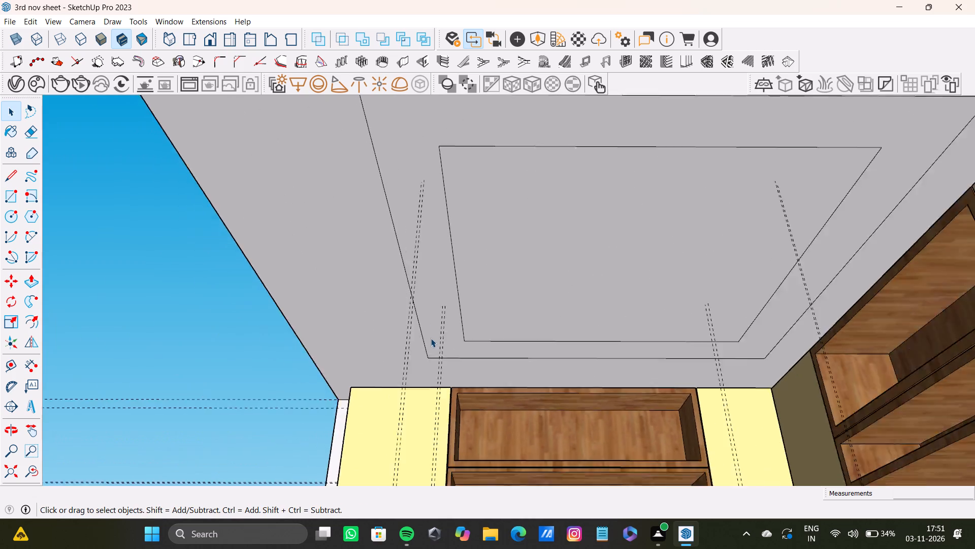
pyautogui.scroll(-6, 431, 338)
pyautogui.middleClick(431, 339)
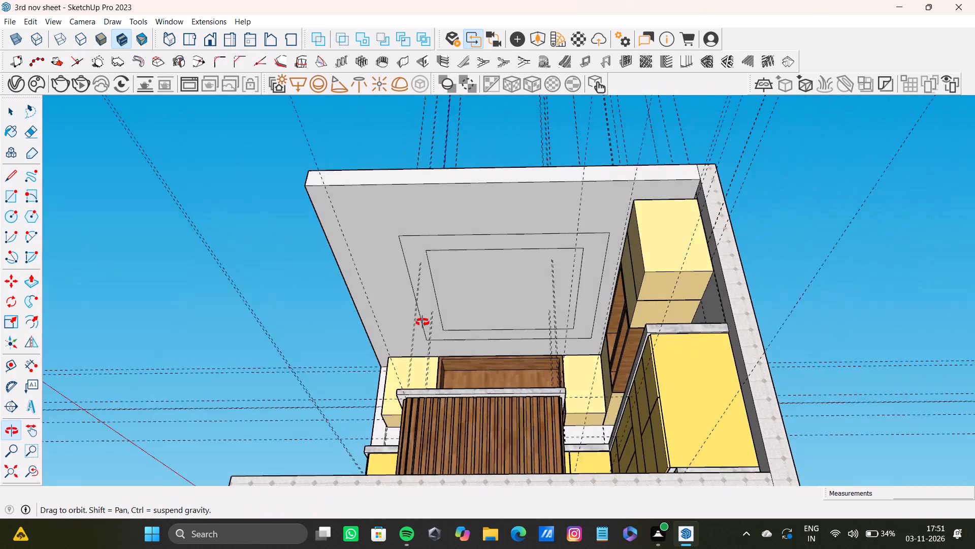
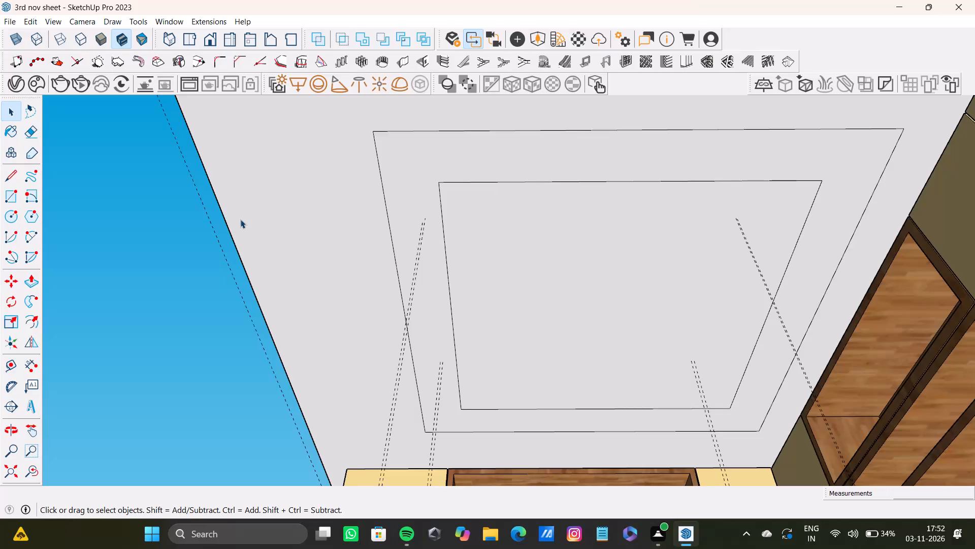
# Place guides 1' inside the inner ceiling outline's two opposite edges, on the room's open side and on the side facing it.
pyautogui.scroll(-8, 359, 147)
pyautogui.moveTo(444, 213); pyautogui.dragTo(506, 222, button='middle')
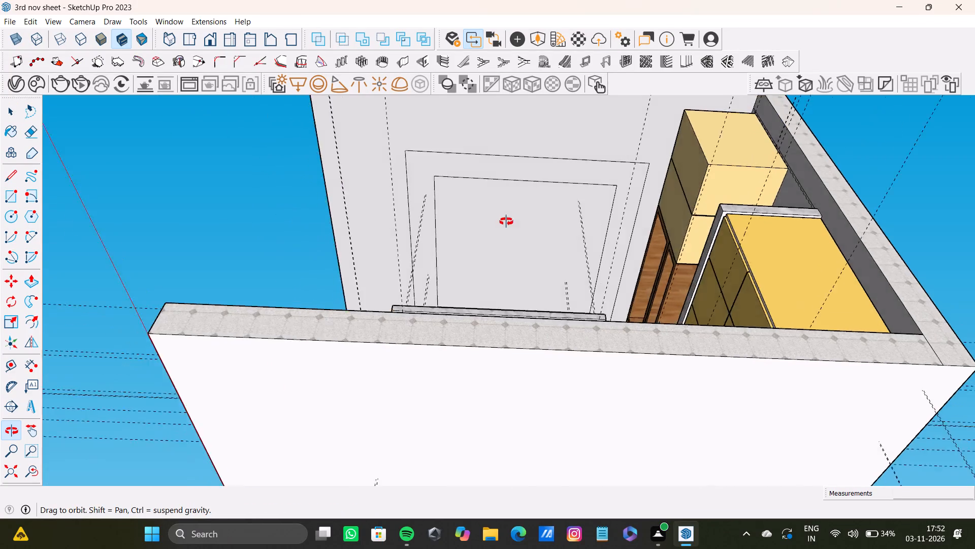
pyautogui.moveTo(506, 222); pyautogui.dragTo(492, 260, button='middle')
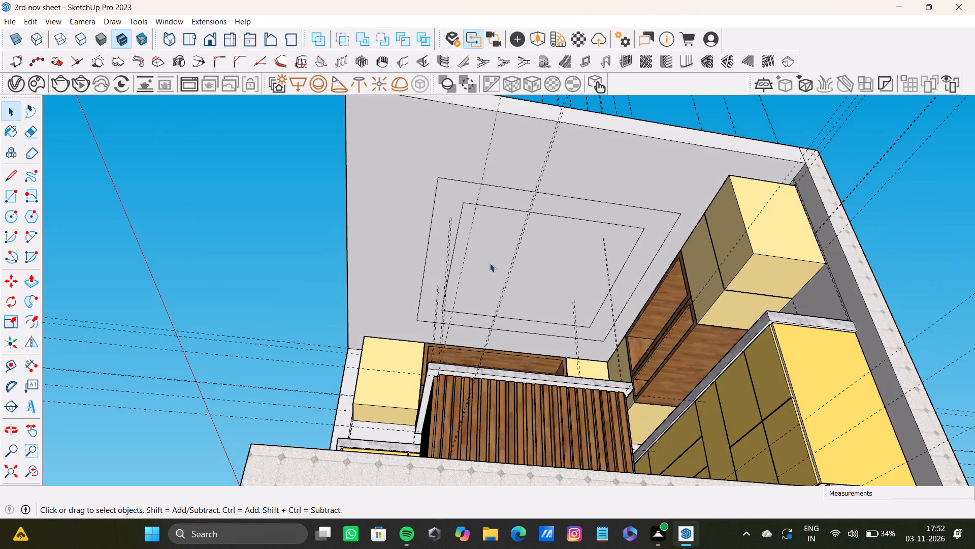
pyautogui.press('a')
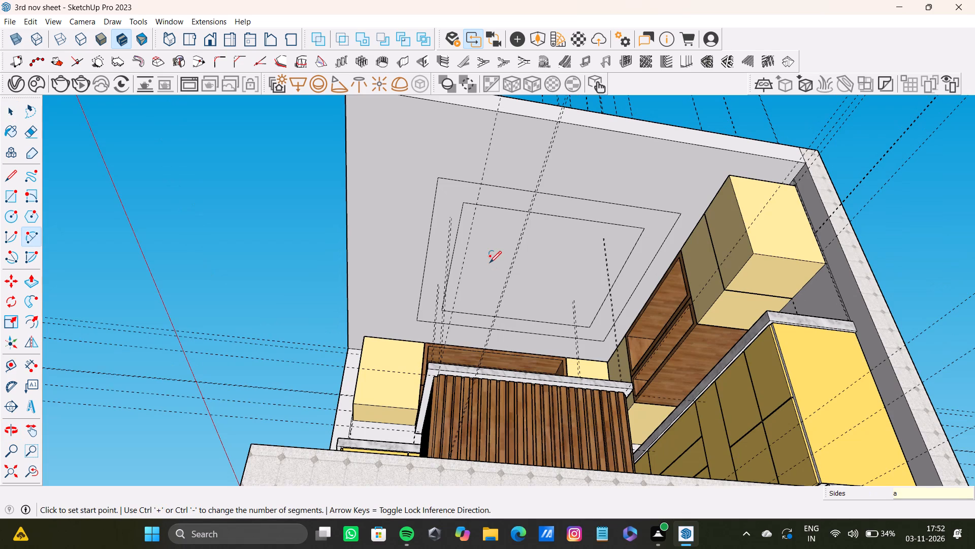
pyautogui.scroll(7, 588, 220)
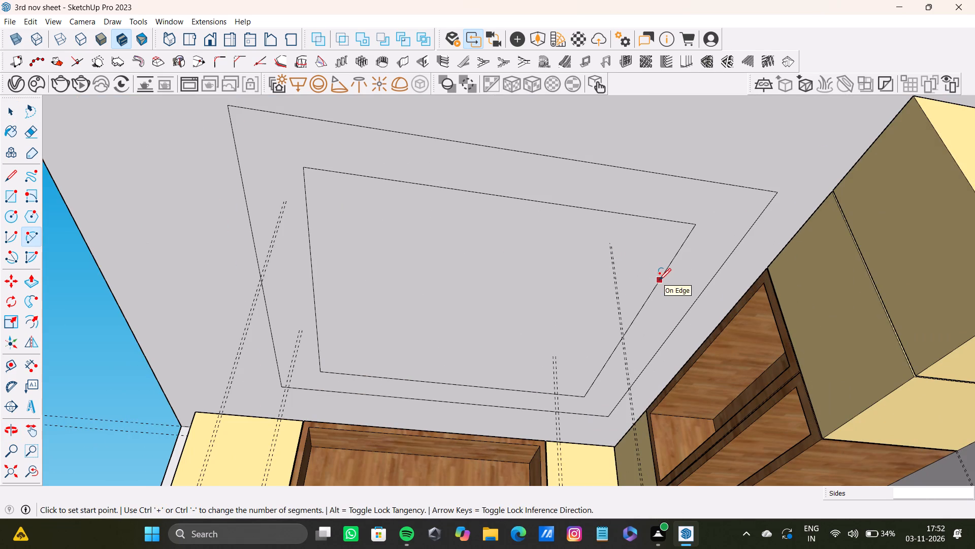
pyautogui.press('space')
pyautogui.write('t')
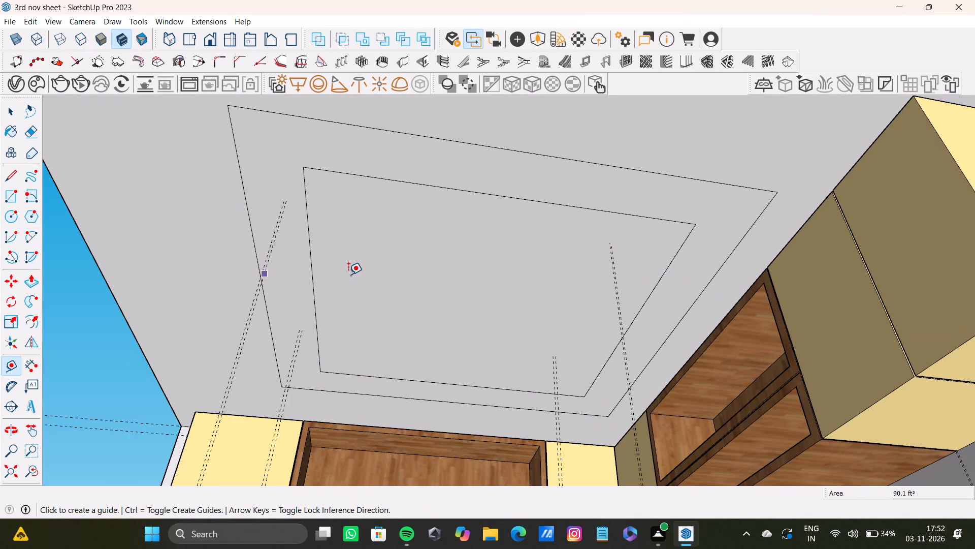
pyautogui.click(313, 287)
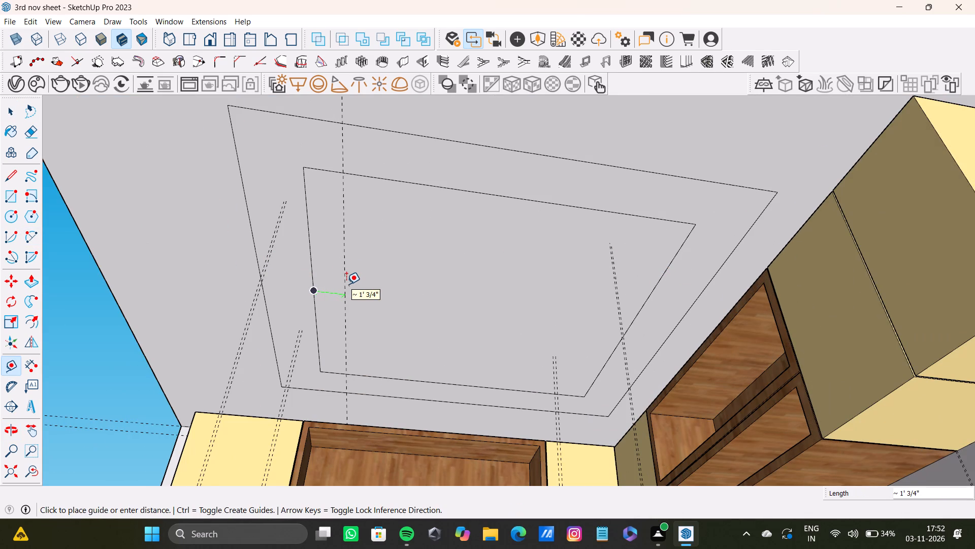
pyautogui.press('1')
pyautogui.press("'")
pyautogui.press('Return')
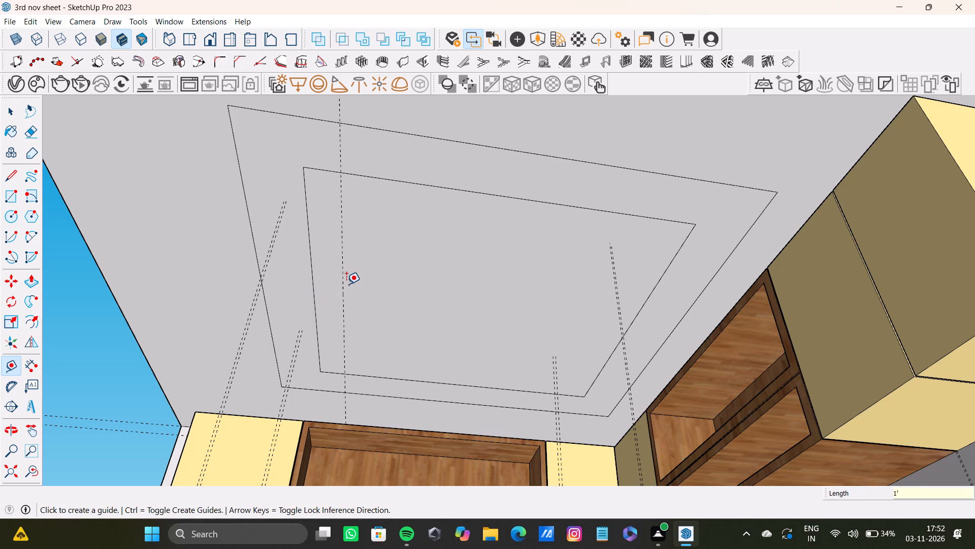
pyautogui.click(659, 279)
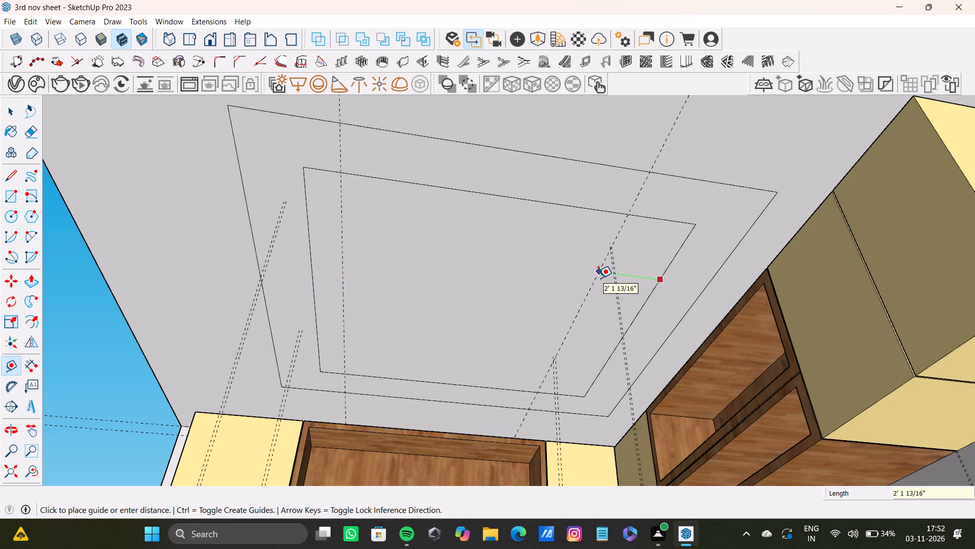
pyautogui.write("1'")
pyautogui.press('Return')
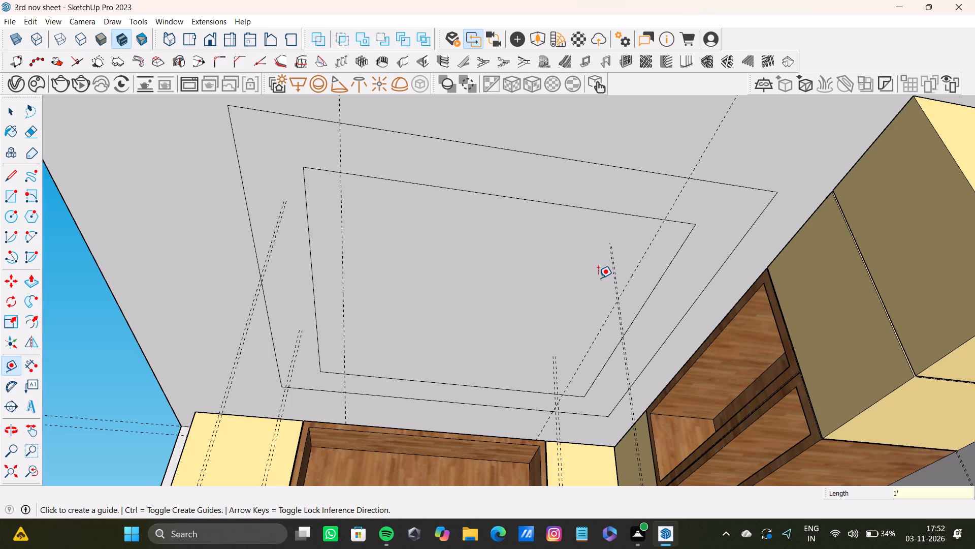
# Place guides 1' inside the outer ceiling outline's edges farthest from and nearest to the shelf niche flanked by yellow cabinets.
pyautogui.click(591, 161)
pyautogui.moveTo(574, 202); pyautogui.dragTo(590, 183, button='middle')
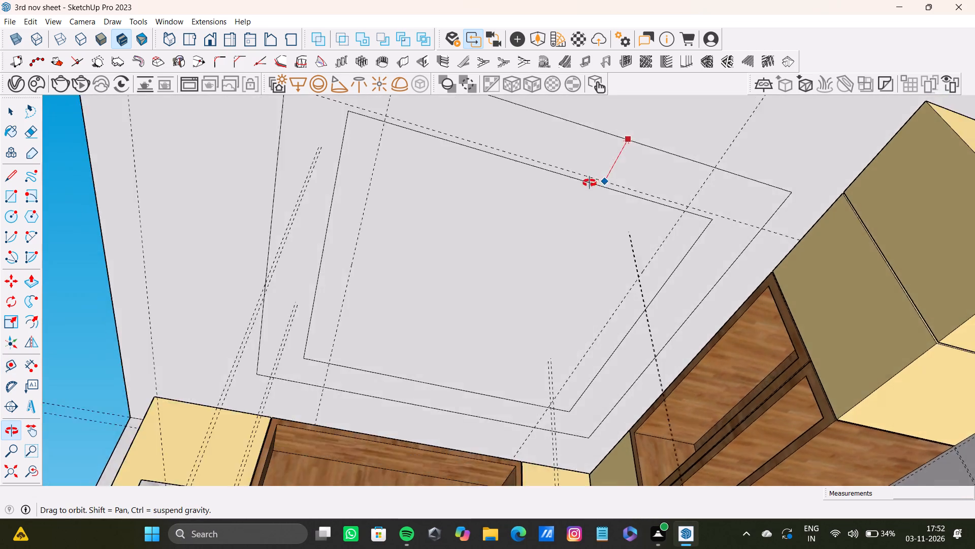
pyautogui.moveTo(590, 183); pyautogui.dragTo(775, 210, button='middle')
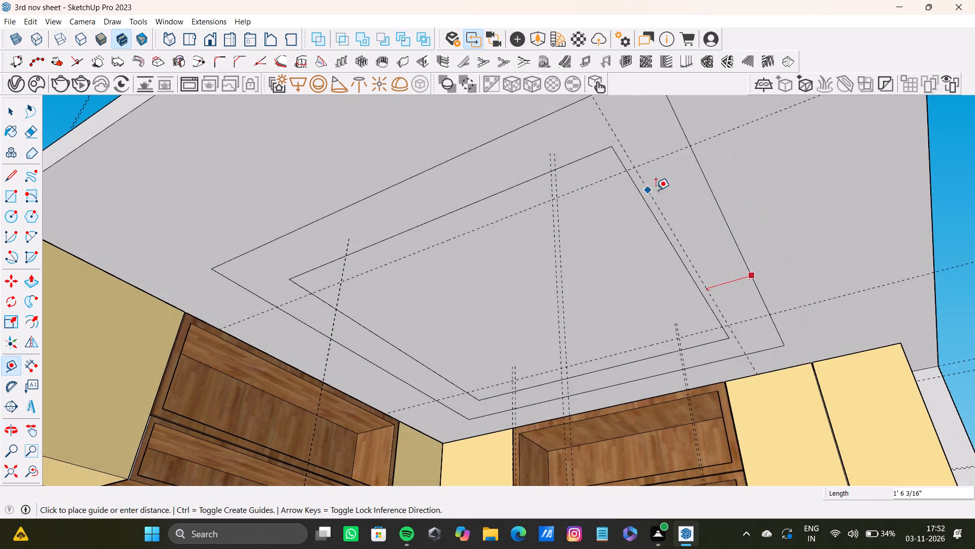
pyautogui.write("1'")
pyautogui.press('Return')
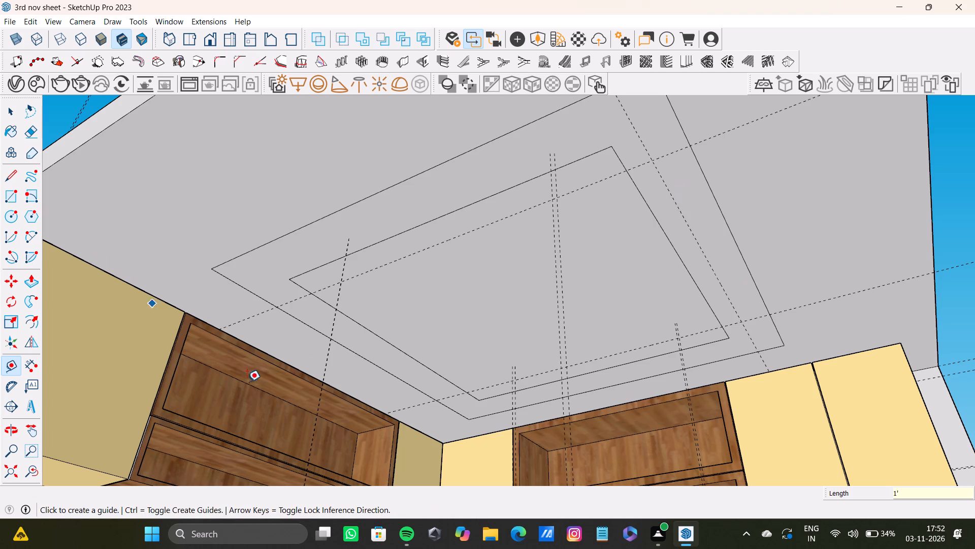
pyautogui.click(311, 325)
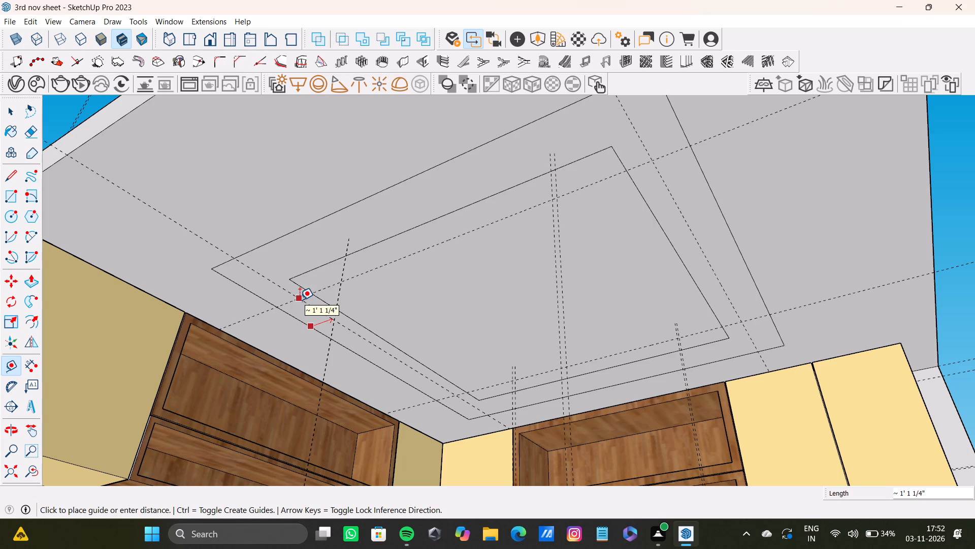
pyautogui.write("1'")
pyautogui.press('Return')
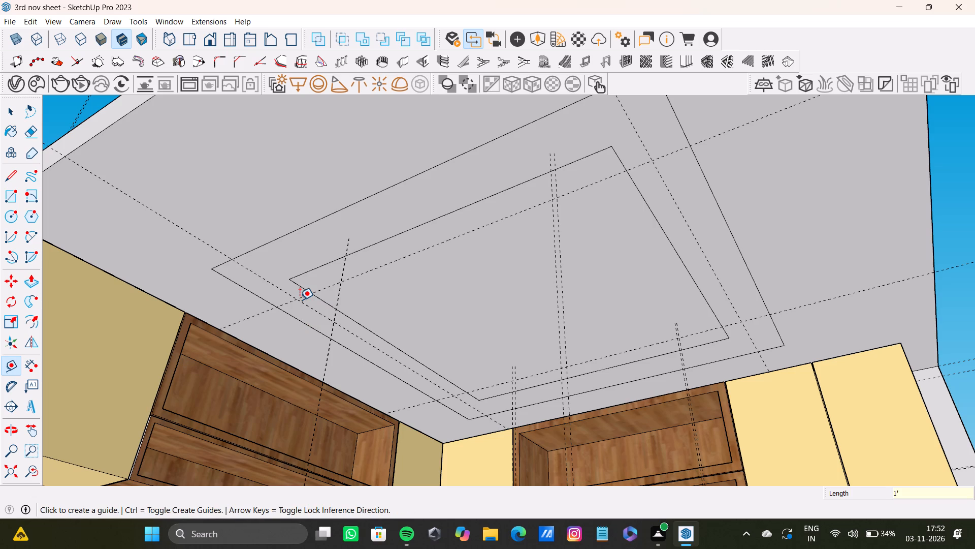
# Place guides 1' inside the outer ceiling outline's remaining two edges, on the room's open side and on the side facing it.
pyautogui.click(341, 207)
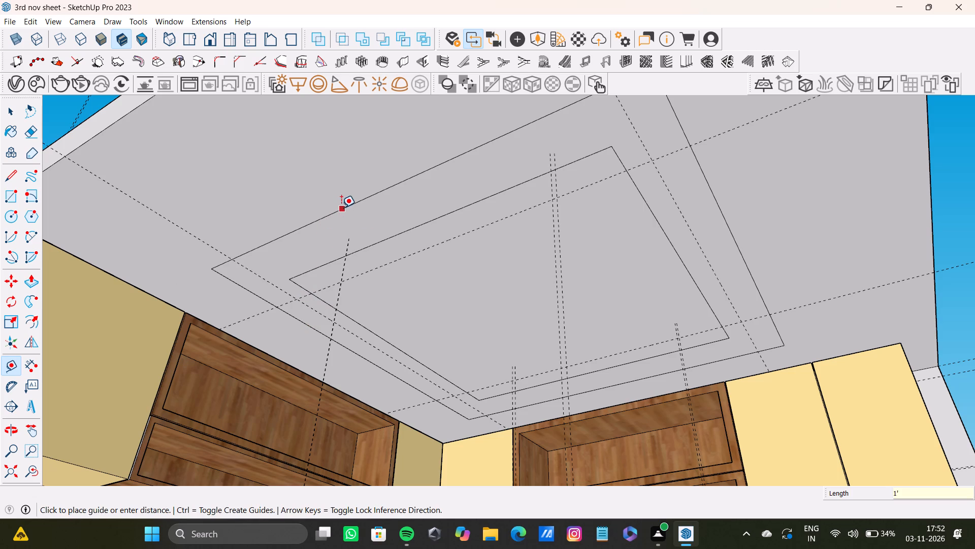
pyautogui.write("1'")
pyautogui.press('Return')
pyautogui.scroll(-4, 457, 276)
pyautogui.moveTo(533, 286); pyautogui.dragTo(491, 273, button='middle')
pyautogui.scroll(7, 599, 315)
pyautogui.click(667, 333)
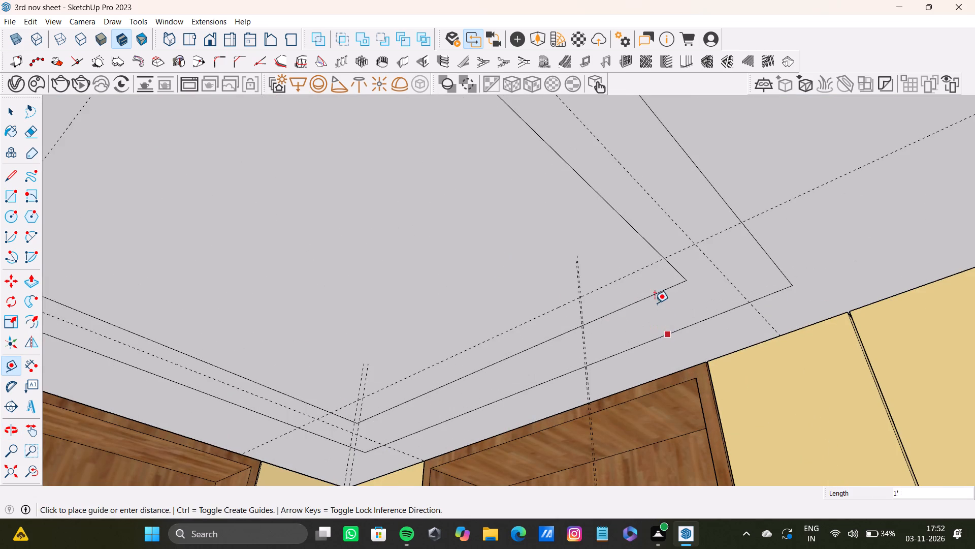
pyautogui.write("1'")
pyautogui.press('Return')
# Place a guide 1' inside the inner ceiling outline's edge farthest from the shelf niche flanked by yellow cabinets.
pyautogui.scroll(-8, 623, 291)
pyautogui.moveTo(630, 291); pyautogui.dragTo(619, 277, button='middle')
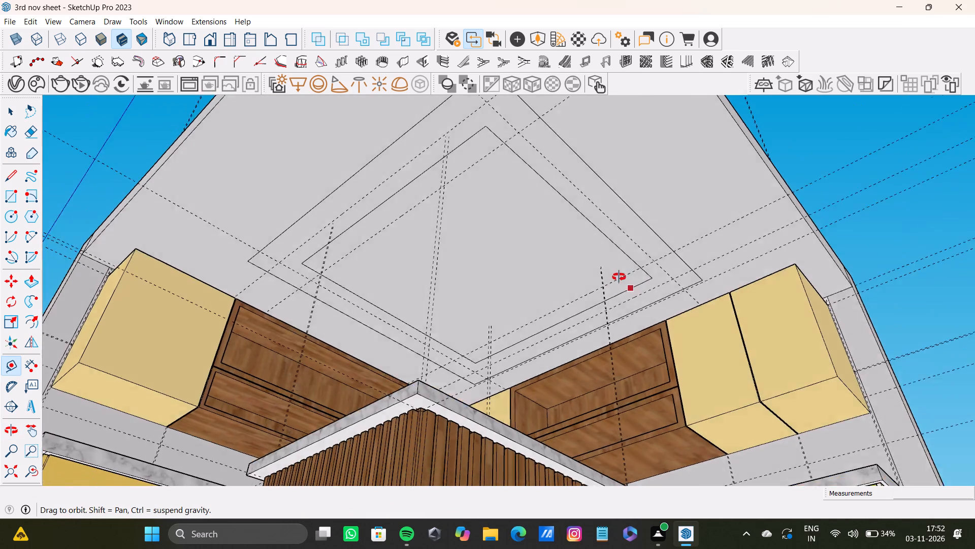
pyautogui.moveTo(619, 277); pyautogui.dragTo(477, 285, button='middle')
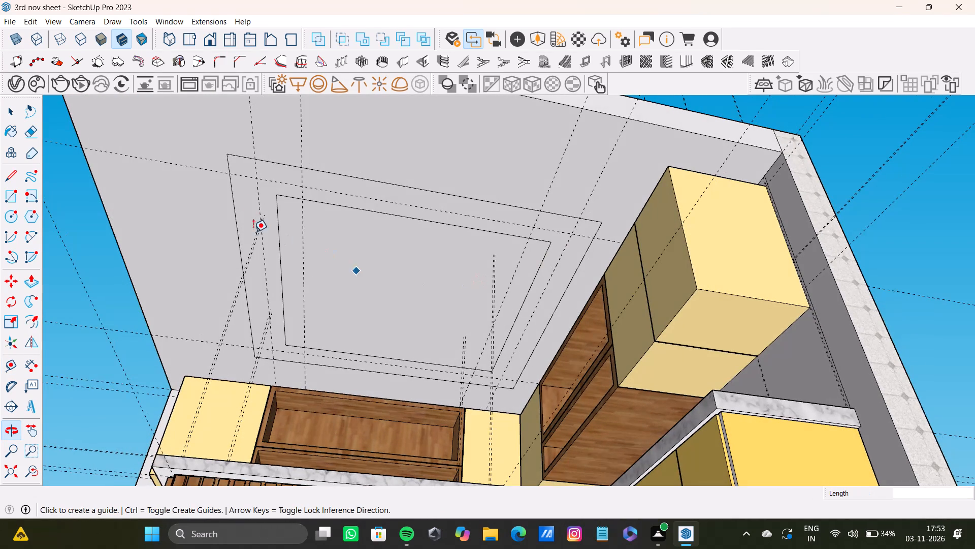
pyautogui.scroll(13, 245, 206)
pyautogui.scroll(-8, 253, 166)
pyautogui.moveTo(308, 257); pyautogui.dragTo(323, 247, button='middle')
pyautogui.scroll(3, 344, 235)
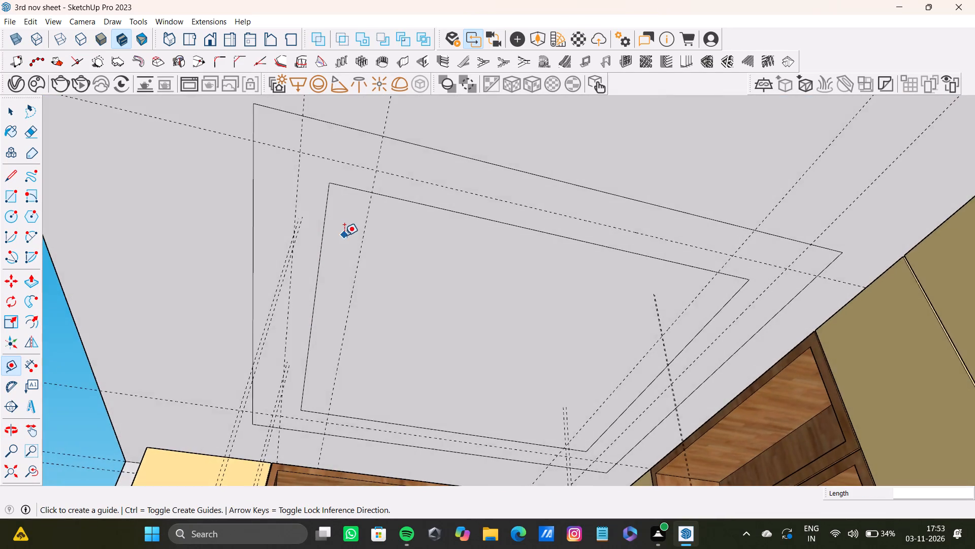
pyautogui.scroll(5, 344, 235)
pyautogui.click(466, 137)
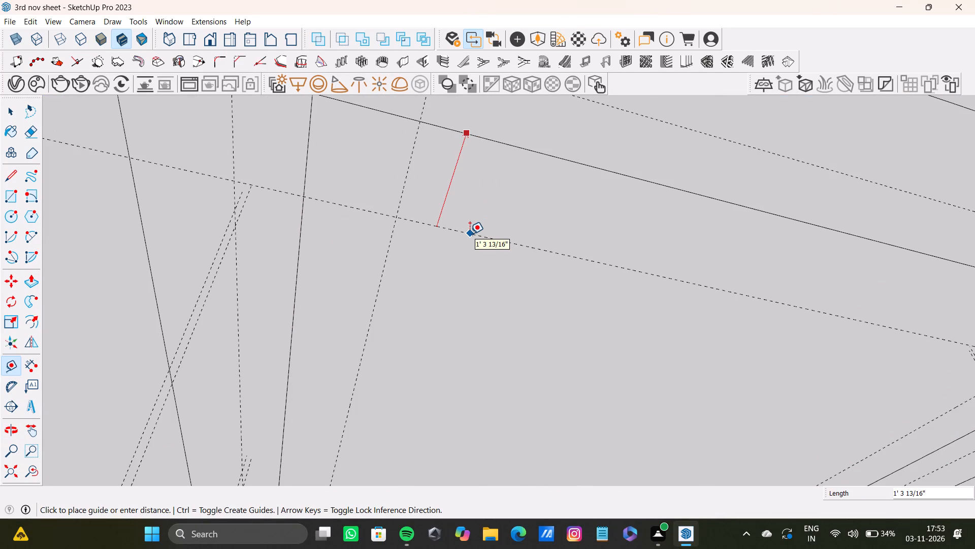
pyautogui.write("1'")
pyautogui.press('Return')
# Place a guide 1' inside the inner ceiling outline's edge nearest to the shelf niche flanked by yellow cabinets.
pyautogui.scroll(-3, 405, 106)
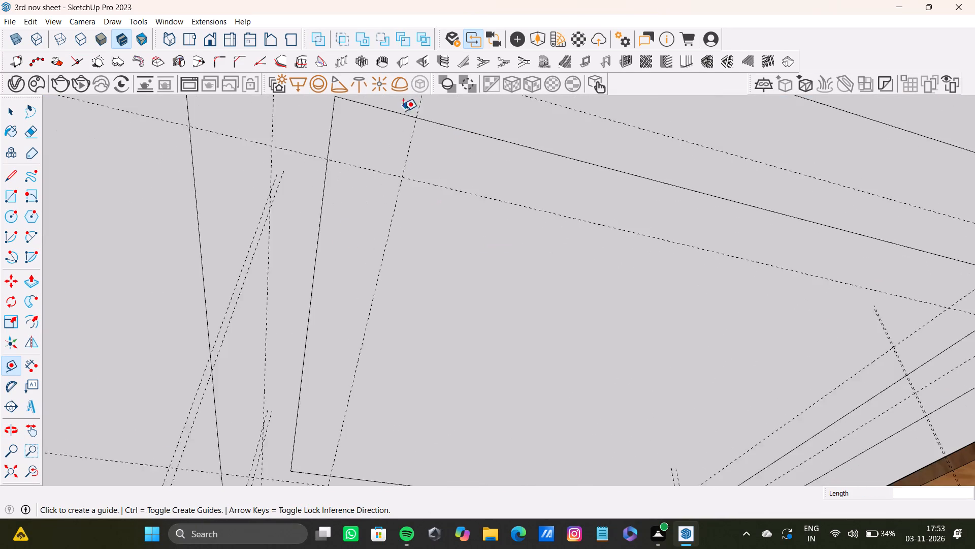
pyautogui.scroll(-8, 403, 111)
pyautogui.moveTo(514, 266); pyautogui.dragTo(443, 255, button='middle')
pyautogui.scroll(6, 692, 286)
pyautogui.scroll(-7, 559, 245)
pyautogui.moveTo(535, 285); pyautogui.dragTo(540, 266, button='middle')
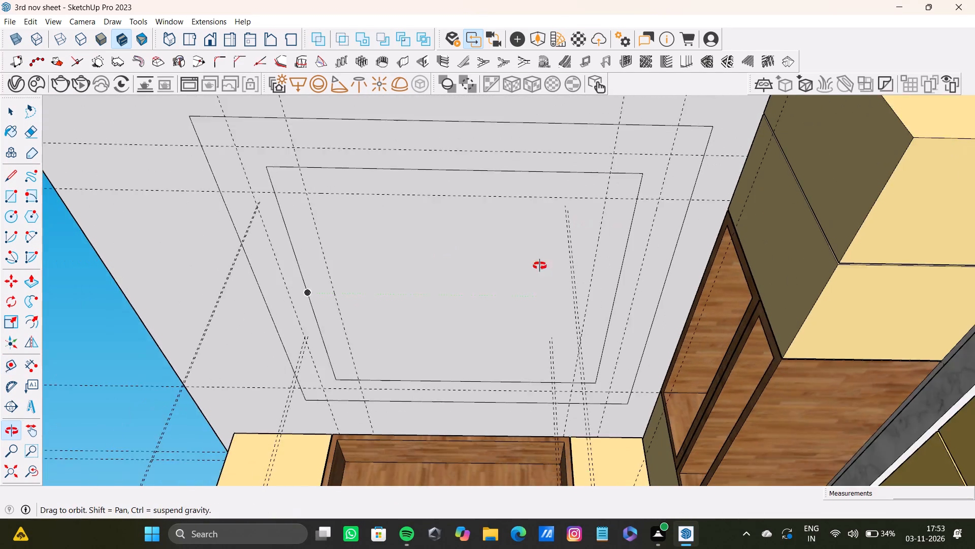
pyautogui.moveTo(540, 266); pyautogui.dragTo(542, 259, button='middle')
pyautogui.scroll(4, 521, 379)
pyautogui.click(522, 391)
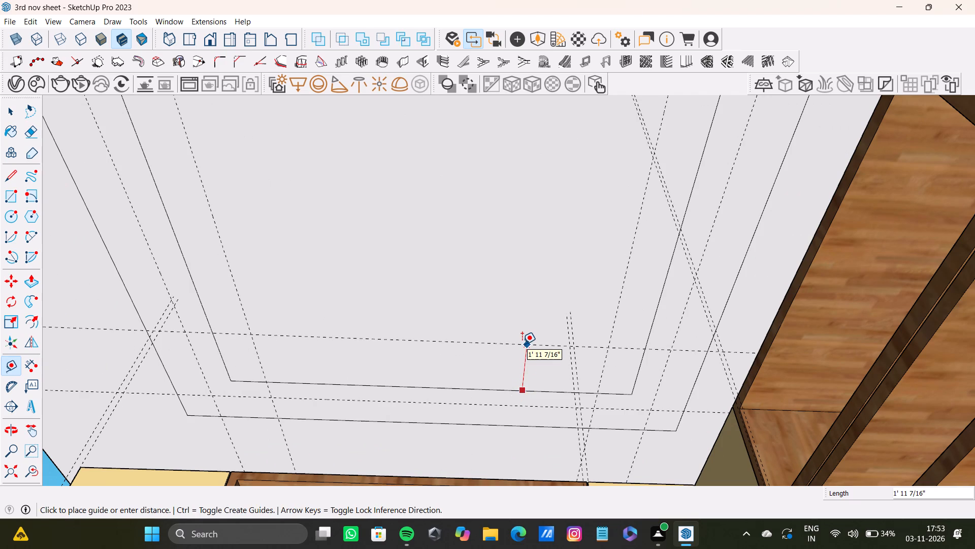
pyautogui.write("1'")
pyautogui.press('Return')
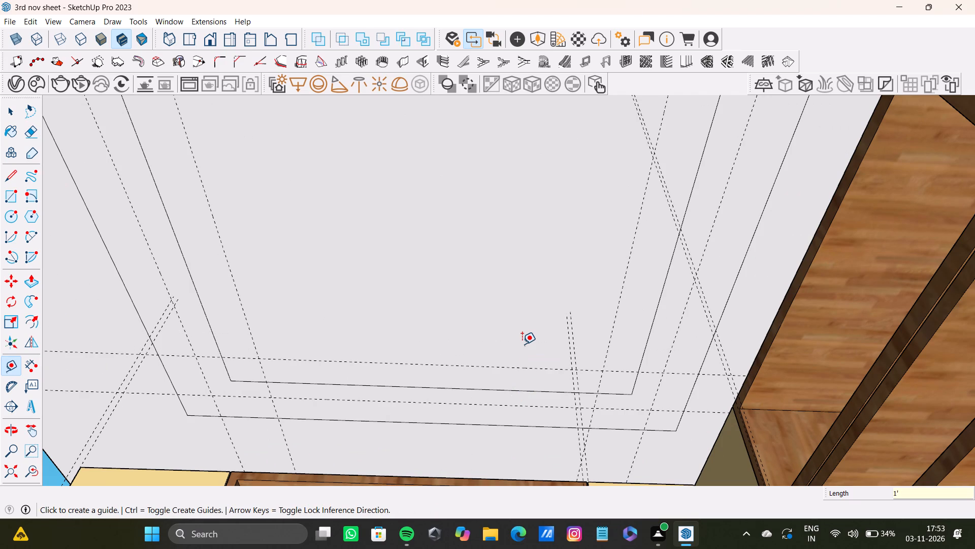
# Examine how the guides cross the inner and outer ceiling outlines at the far corner on the room's open side.
pyautogui.scroll(-7, 414, 208)
pyautogui.moveTo(457, 238); pyautogui.dragTo(563, 260, button='middle')
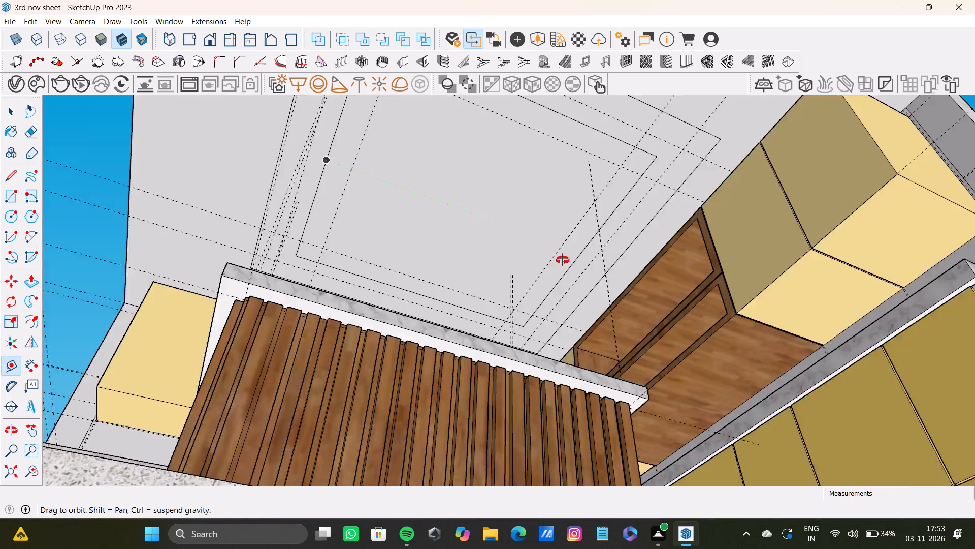
pyautogui.moveTo(563, 260); pyautogui.dragTo(589, 303, button='middle')
pyautogui.scroll(-1, 589, 303)
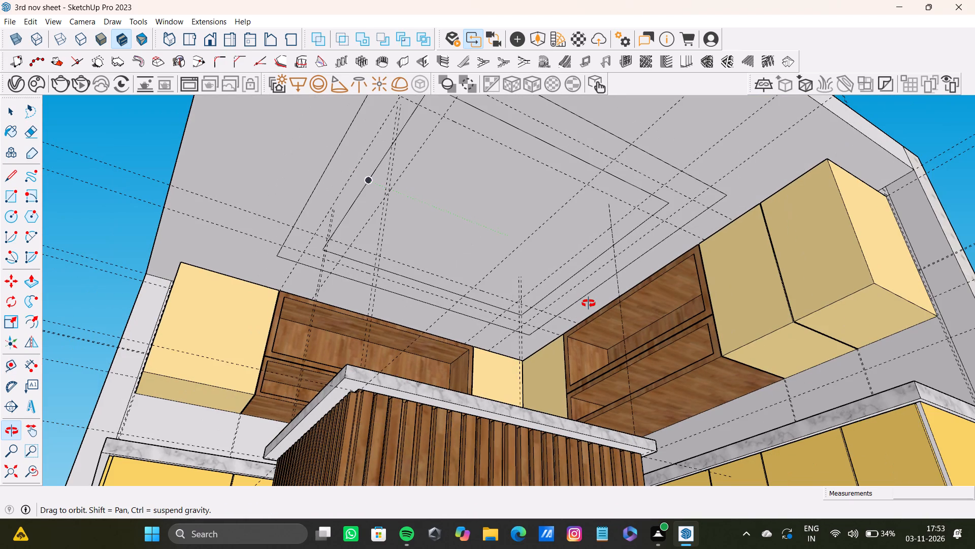
pyautogui.moveTo(589, 303); pyautogui.dragTo(531, 404, button='middle')
pyautogui.keyDown('shift'); pyautogui.scroll(6, 224, 150); pyautogui.keyUp('shift')
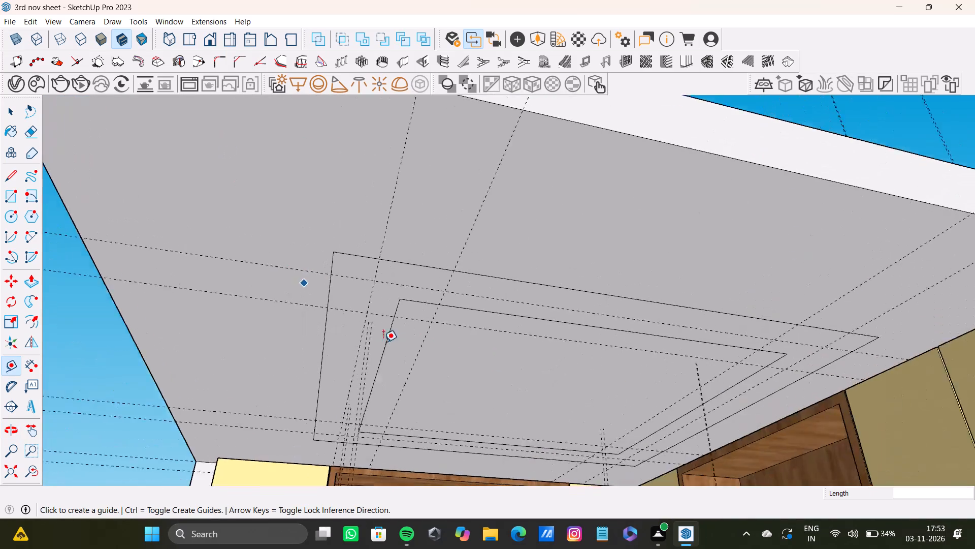
pyautogui.keyDown('shift'); pyautogui.scroll(7, 383, 342); pyautogui.keyUp('shift')
pyautogui.moveTo(402, 289); pyautogui.dragTo(360, 194, button='middle')
pyautogui.scroll(-7, 440, 371)
pyautogui.keyDown('shift'); pyautogui.moveTo(471, 371); pyautogui.dragTo(417, 220, button='middle'); pyautogui.keyUp('shift')
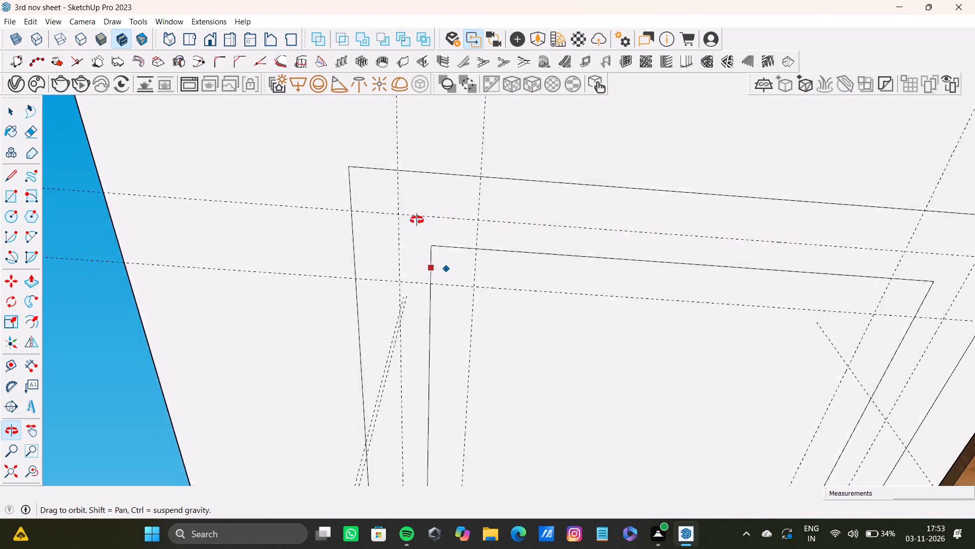
pyautogui.keyDown('shift'); pyautogui.moveTo(417, 220); pyautogui.dragTo(394, 223, button='middle'); pyautogui.keyUp('shift')
pyautogui.scroll(-5, 448, 321)
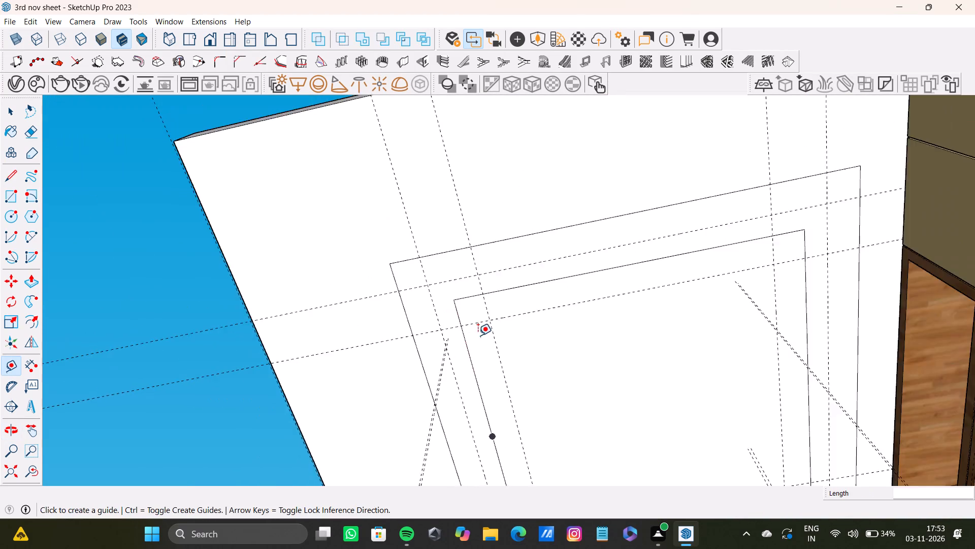
pyautogui.scroll(-3, 478, 335)
pyautogui.keyDown('shift'); pyautogui.moveTo(486, 351); pyautogui.dragTo(471, 391, button='middle'); pyautogui.keyUp('shift')
pyautogui.scroll(-4, 598, 329)
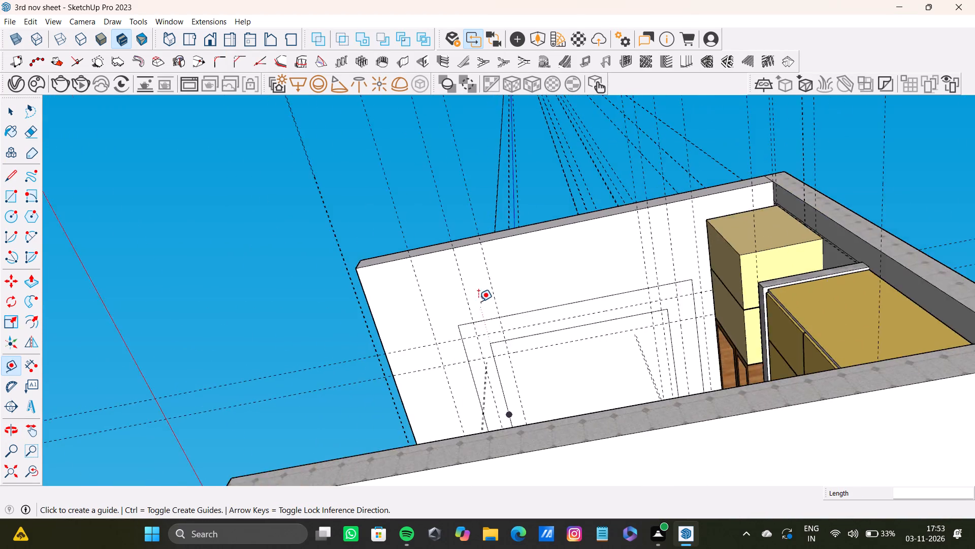
pyautogui.scroll(-2, 478, 301)
pyautogui.moveTo(485, 311); pyautogui.dragTo(497, 335, button='middle')
pyautogui.scroll(16, 499, 334)
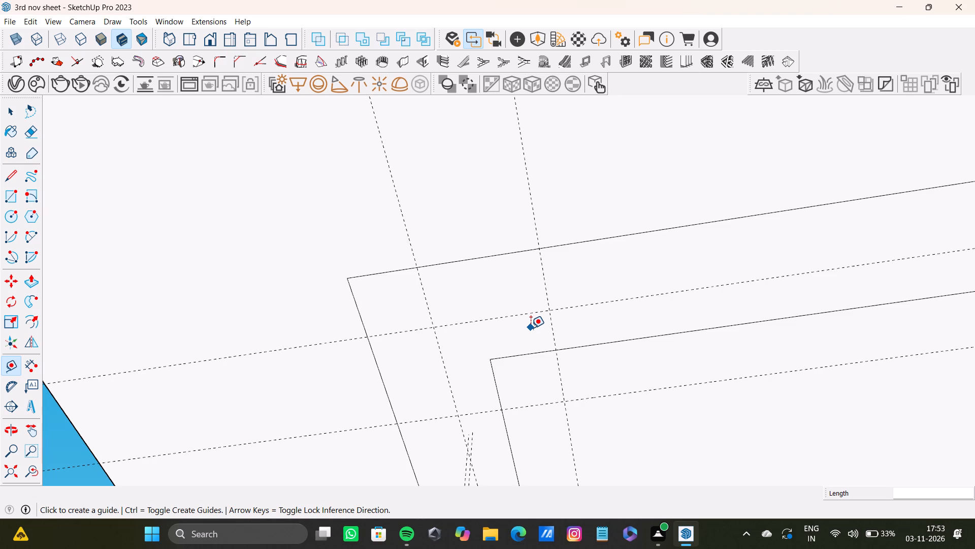
pyautogui.scroll(-8, 118, 221)
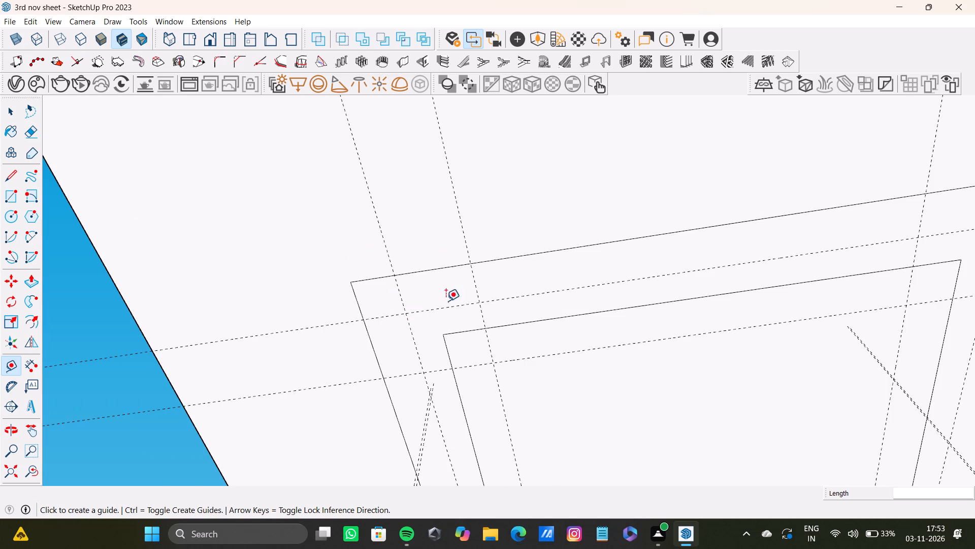
pyautogui.scroll(-12, 446, 335)
pyautogui.moveTo(406, 298); pyautogui.dragTo(347, 306, button='middle')
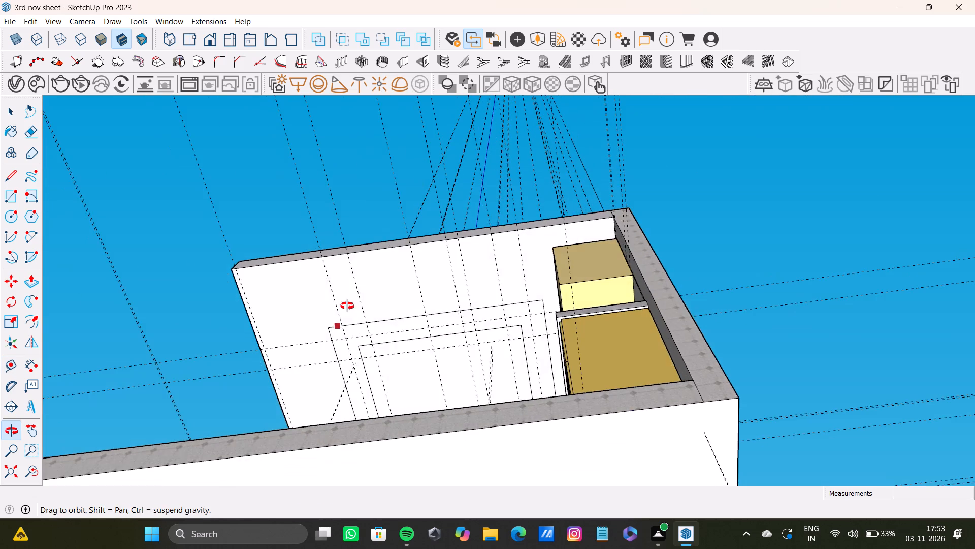
pyautogui.moveTo(347, 306); pyautogui.dragTo(348, 306, button='middle')
pyautogui.scroll(12, 361, 327)
pyautogui.keyDown('shift'); pyautogui.moveTo(339, 374); pyautogui.dragTo(410, 384, button='middle'); pyautogui.keyUp('shift')
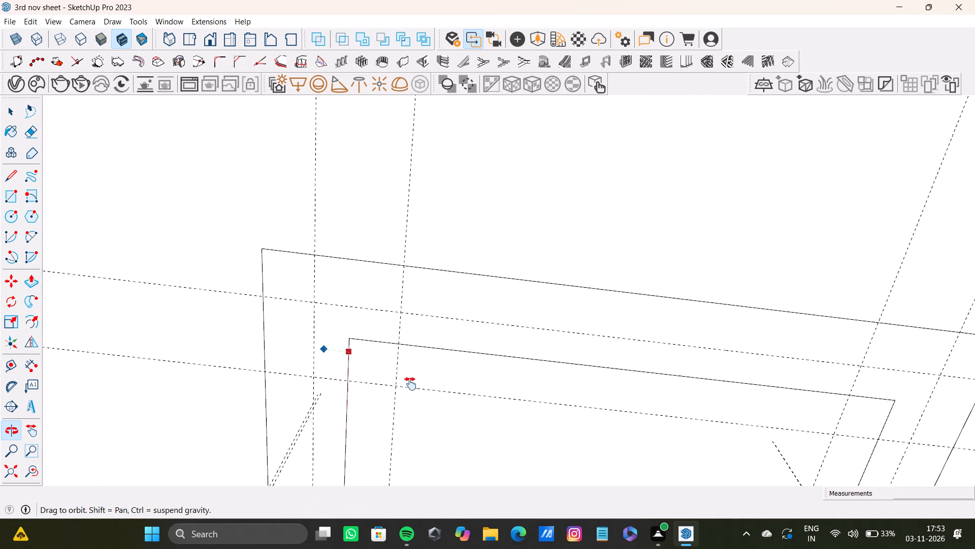
pyautogui.keyDown('shift'); pyautogui.moveTo(410, 384); pyautogui.dragTo(452, 379, button='middle'); pyautogui.keyUp('shift')
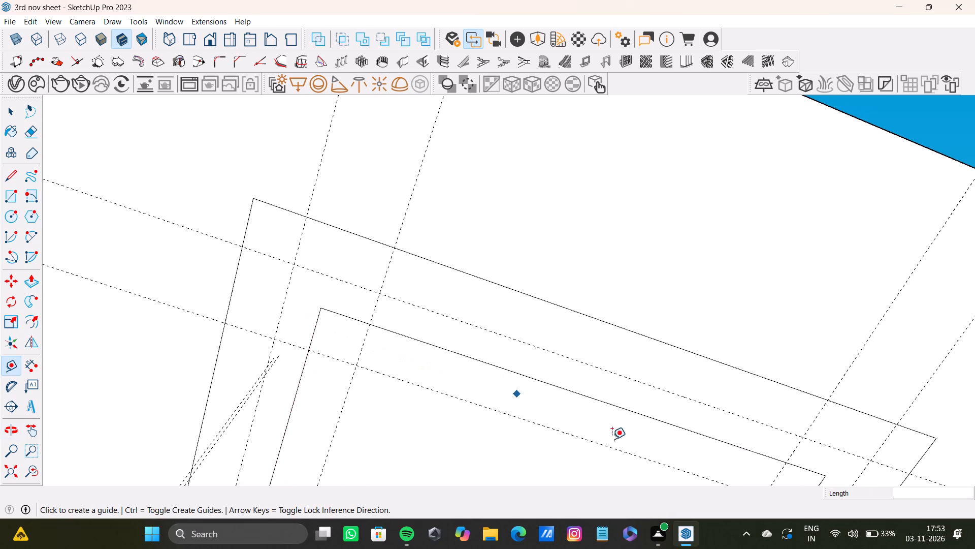
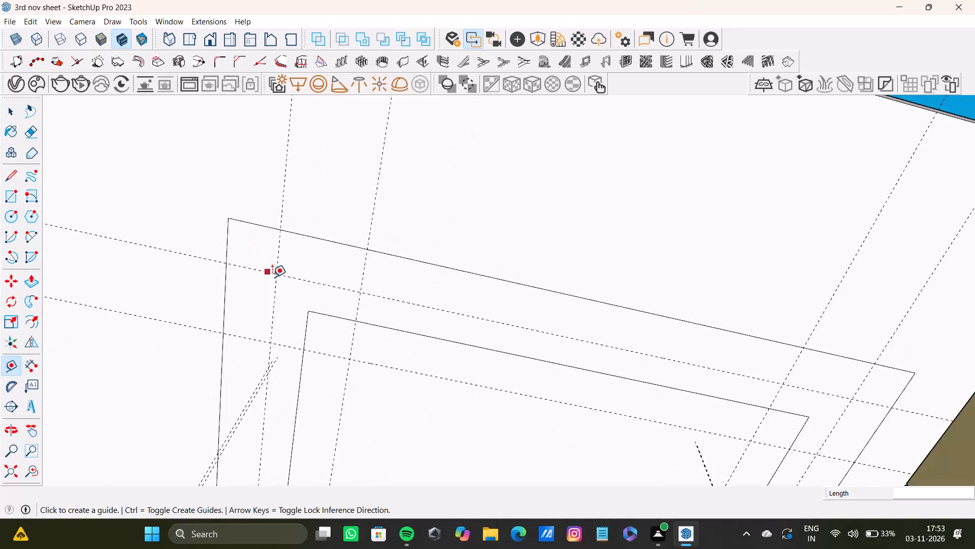
# Round the outer ceiling outline's far corner on the open side with a two-point arc between its guide crossings.
pyautogui.keyDown('shift'); pyautogui.moveTo(280, 294); pyautogui.dragTo(340, 273, button='middle'); pyautogui.keyUp('shift')
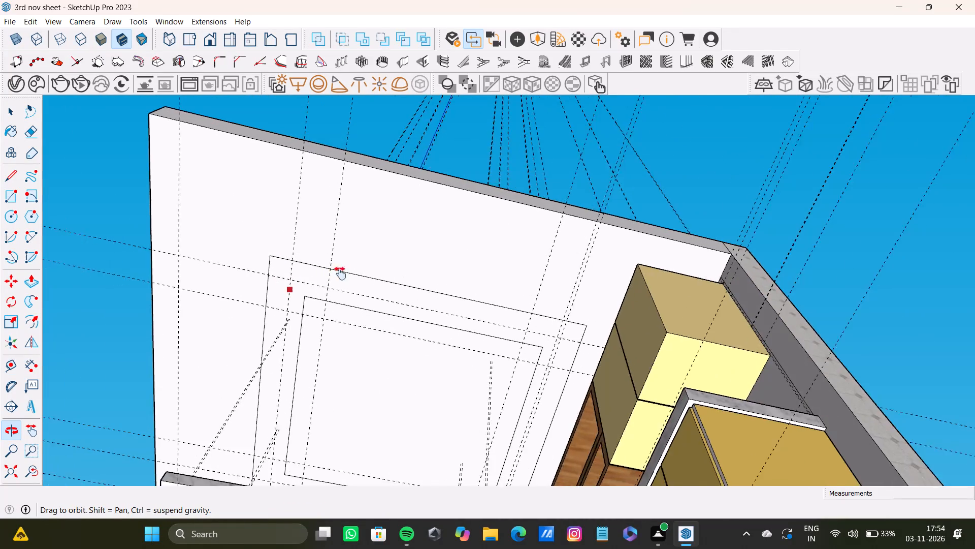
pyautogui.keyDown('shift'); pyautogui.moveTo(340, 273); pyautogui.dragTo(287, 335, button='middle'); pyautogui.keyUp('shift')
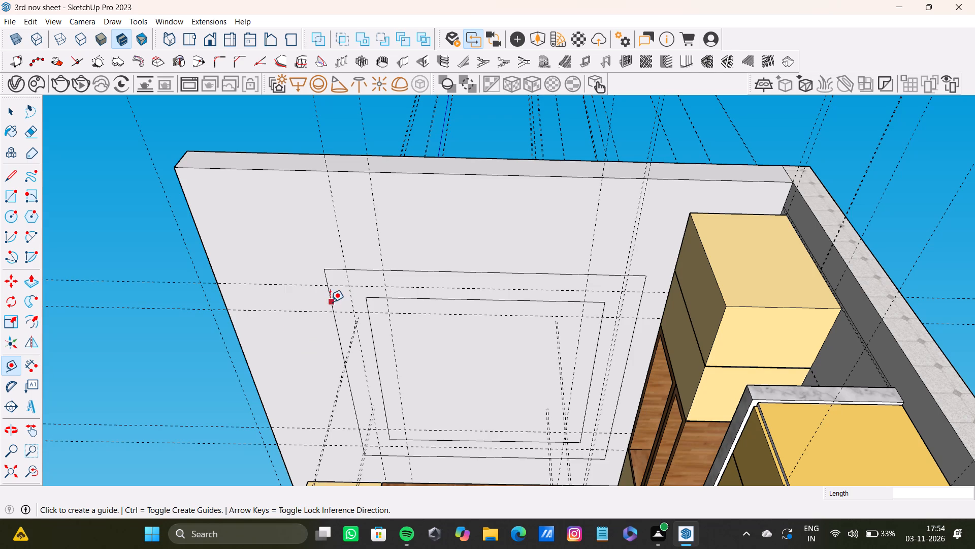
pyautogui.scroll(17, 332, 297)
pyautogui.press('a')
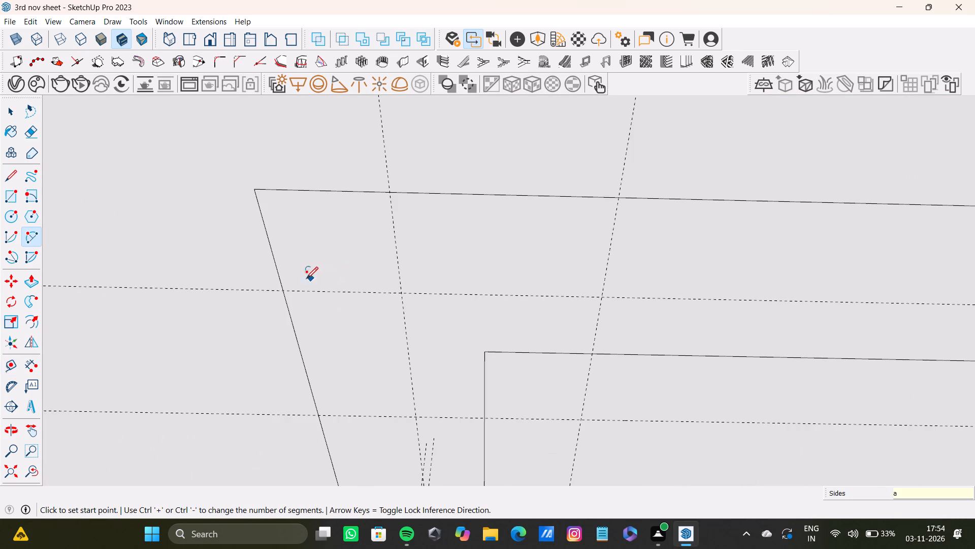
pyautogui.click(283, 290)
pyautogui.click(388, 194)
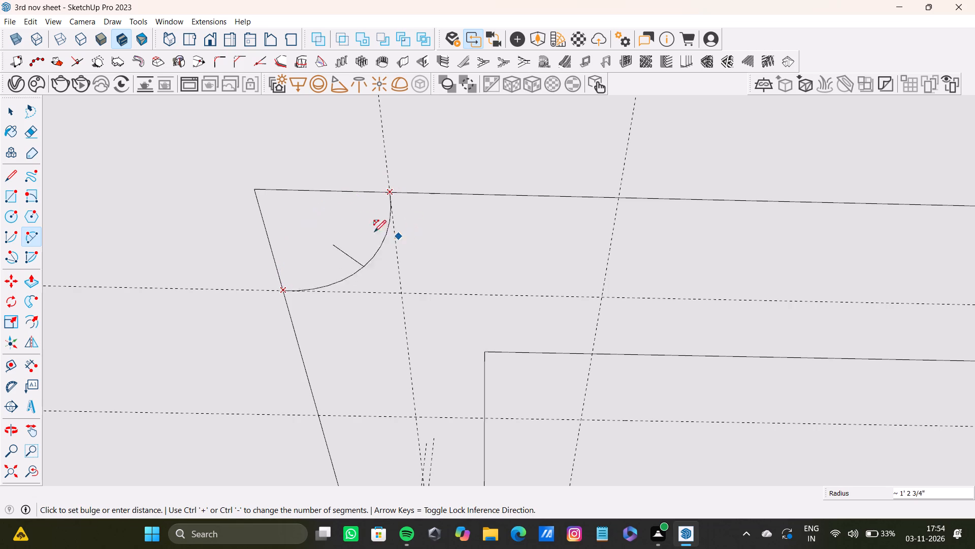
pyautogui.click(320, 210)
# Round the outer outline's open-side corner nearest the shelf niche with a 1' radius arc between its guide crossings.
pyautogui.scroll(-10, 472, 292)
pyautogui.moveTo(467, 307); pyautogui.dragTo(363, 217, button='middle')
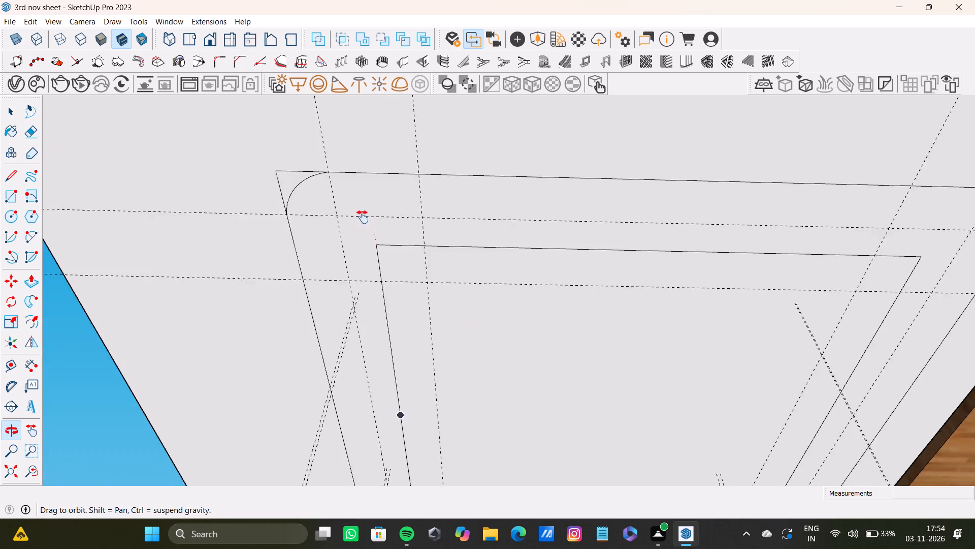
pyautogui.moveTo(363, 217); pyautogui.dragTo(362, 217, button='middle')
pyautogui.scroll(-3, 385, 378)
pyautogui.keyDown('shift'); pyautogui.moveTo(381, 406); pyautogui.dragTo(355, 299, button='middle'); pyautogui.keyUp('shift')
pyautogui.scroll(7, 347, 370)
pyautogui.moveTo(374, 447); pyautogui.dragTo(359, 420, button='middle')
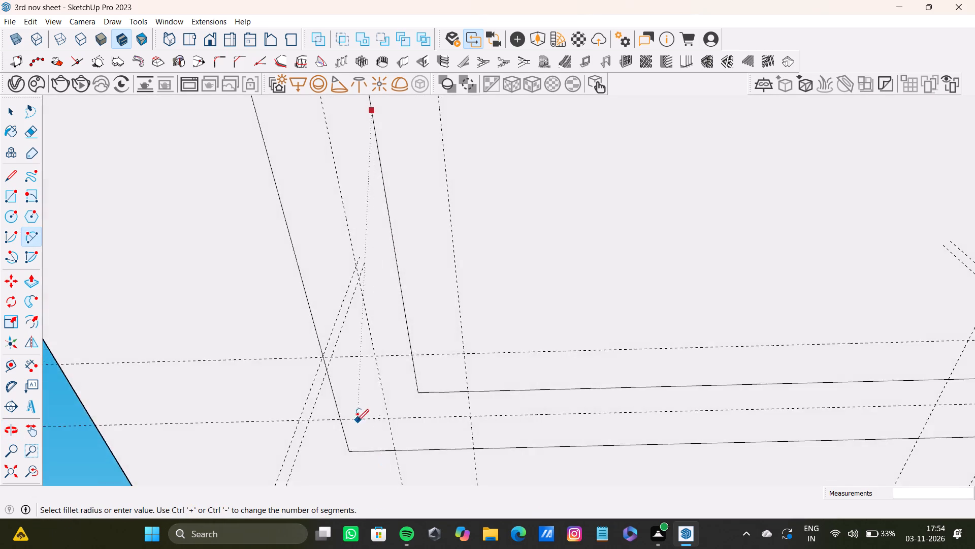
pyautogui.scroll(4, 357, 421)
pyautogui.click(336, 415)
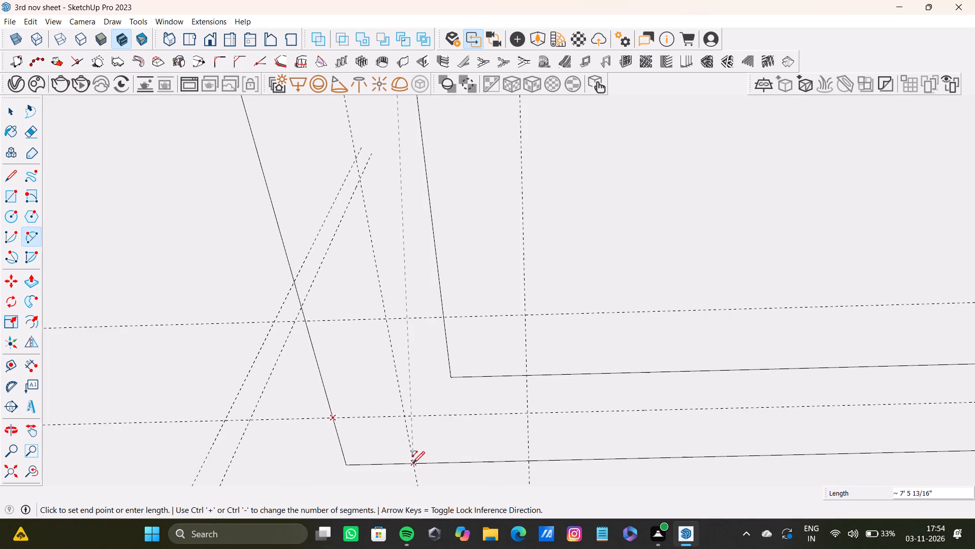
pyautogui.press('space')
pyautogui.press('a')
pyautogui.click(335, 419)
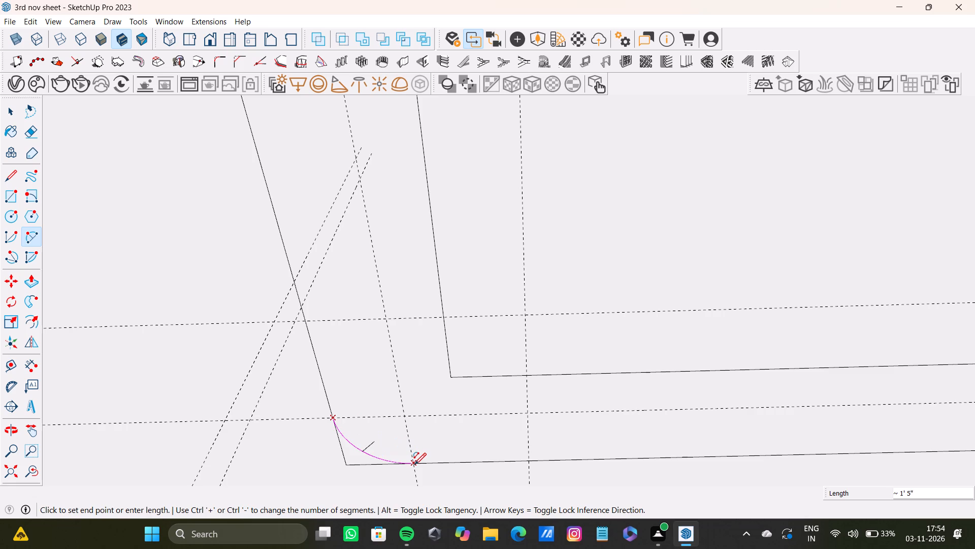
pyautogui.click(414, 465)
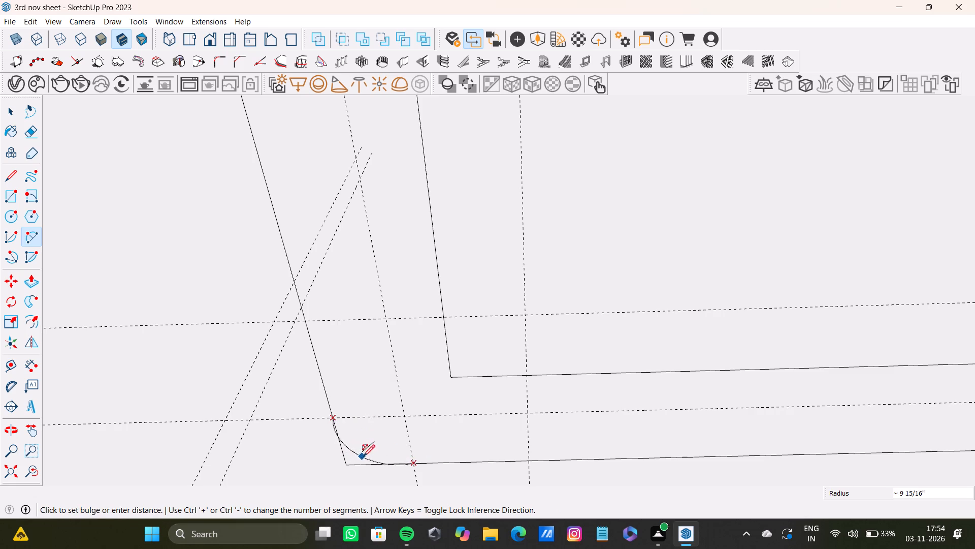
pyautogui.click(364, 453)
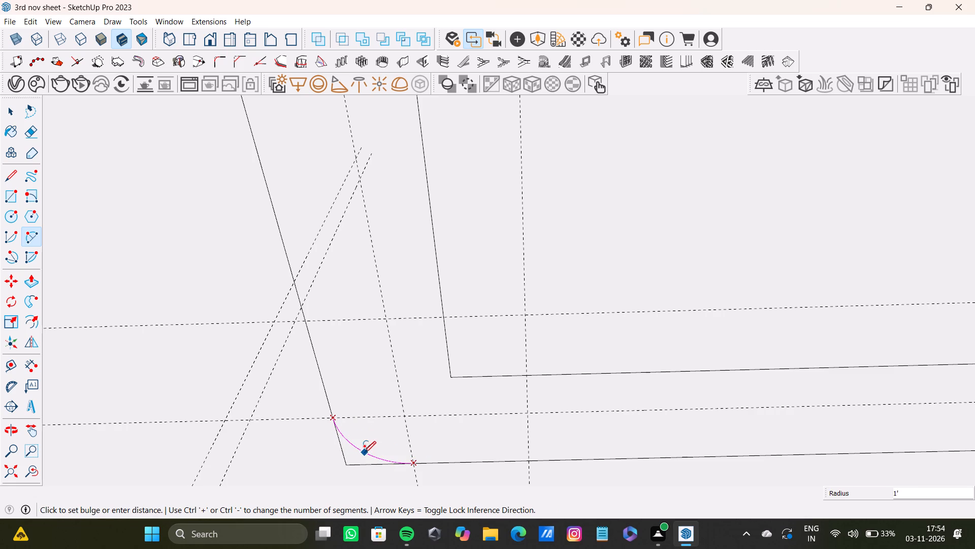
# Round the outer outline's corner away from the niche, on the side facing the open side, with an arc between guide crossings.
pyautogui.scroll(-9, 368, 453)
pyautogui.keyDown('shift'); pyautogui.moveTo(385, 441); pyautogui.dragTo(243, 440, button='middle'); pyautogui.keyUp('shift')
pyautogui.scroll(-8, 391, 419)
pyautogui.keyDown('shift'); pyautogui.moveTo(428, 406); pyautogui.dragTo(523, 464, button='middle'); pyautogui.keyUp('shift')
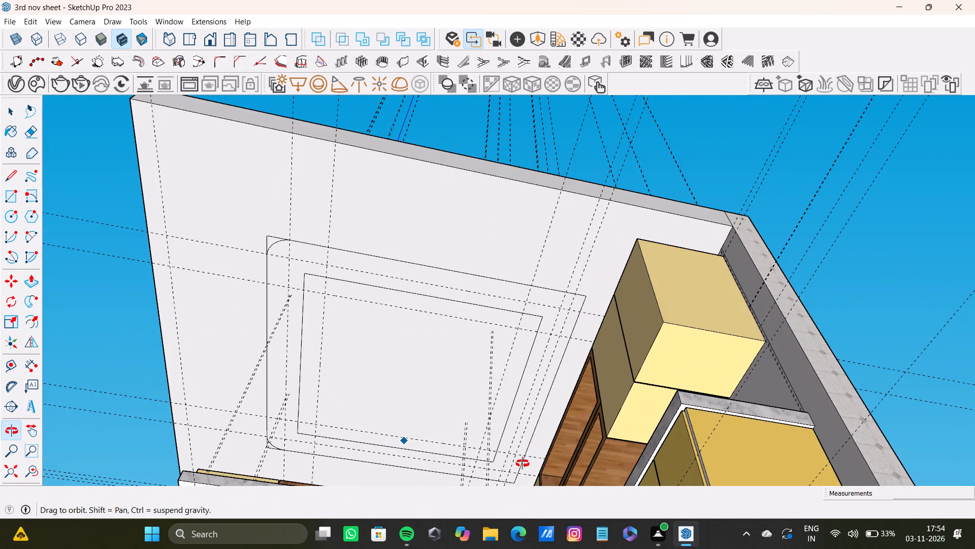
pyautogui.keyDown('shift'); pyautogui.moveTo(523, 464); pyautogui.dragTo(523, 461, button='middle'); pyautogui.keyUp('shift')
pyautogui.scroll(11, 573, 337)
pyautogui.moveTo(547, 313); pyautogui.dragTo(471, 315, button='middle')
pyautogui.scroll(4, 529, 250)
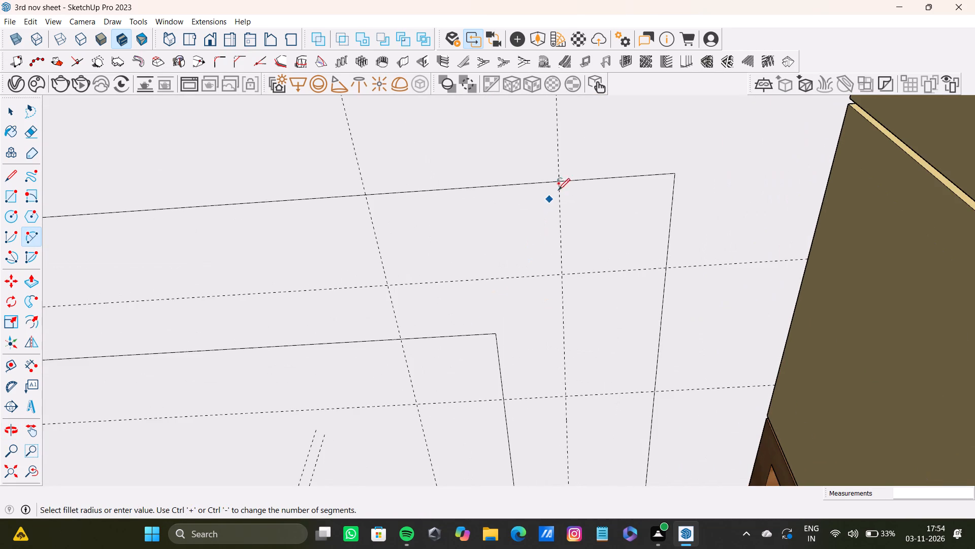
pyautogui.click(560, 181)
pyautogui.click(668, 267)
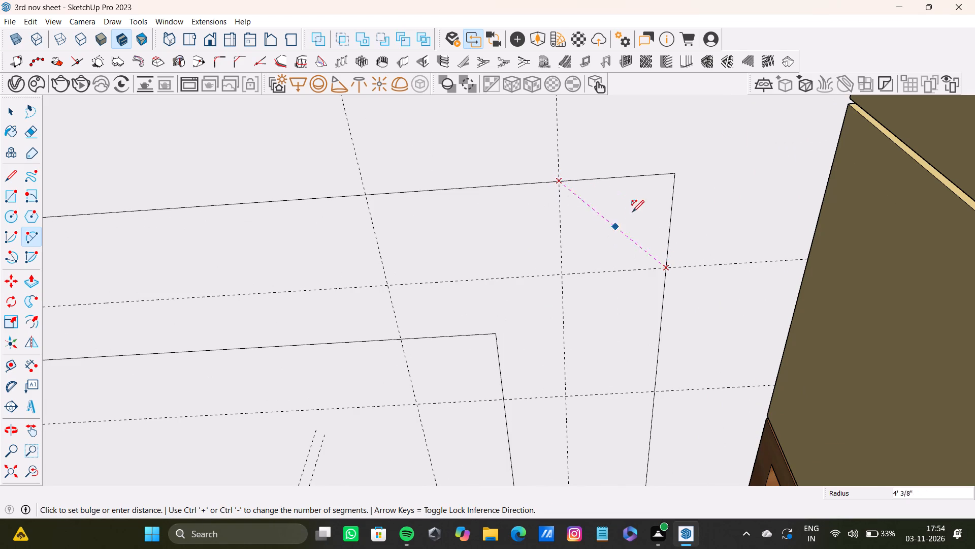
pyautogui.click(637, 208)
# Round the outer outline's last corner, where the two cabinet runs meet, with an arc between its guide crossings.
pyautogui.scroll(-8, 631, 263)
pyautogui.moveTo(622, 315); pyautogui.dragTo(612, 206, button='middle')
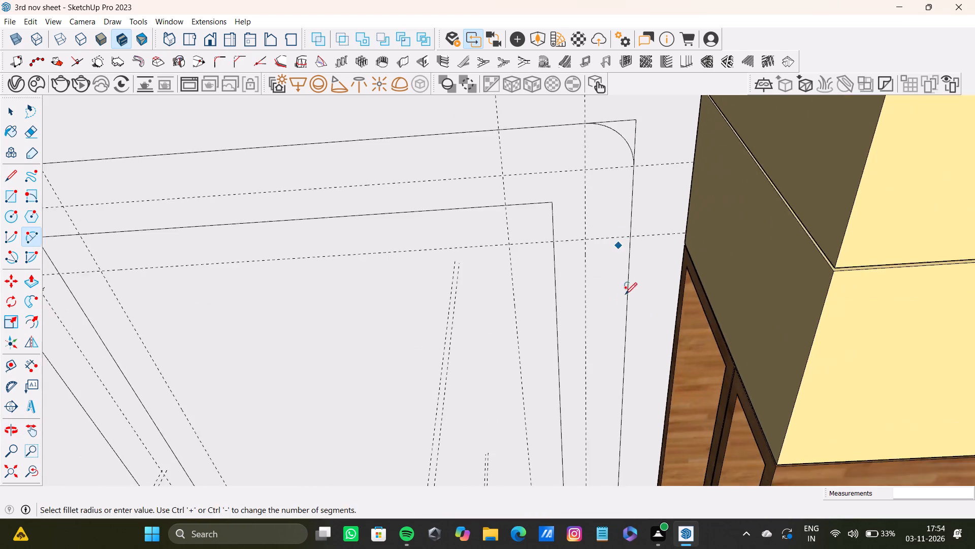
pyautogui.scroll(-3, 625, 294)
pyautogui.keyDown('shift'); pyautogui.moveTo(622, 308); pyautogui.dragTo(597, 182, button='middle'); pyautogui.keyUp('shift')
pyautogui.keyDown('shift'); pyautogui.moveTo(596, 320); pyautogui.dragTo(596, 259, button='middle'); pyautogui.keyUp('shift')
pyautogui.scroll(4, 593, 339)
pyautogui.click(37, 471)
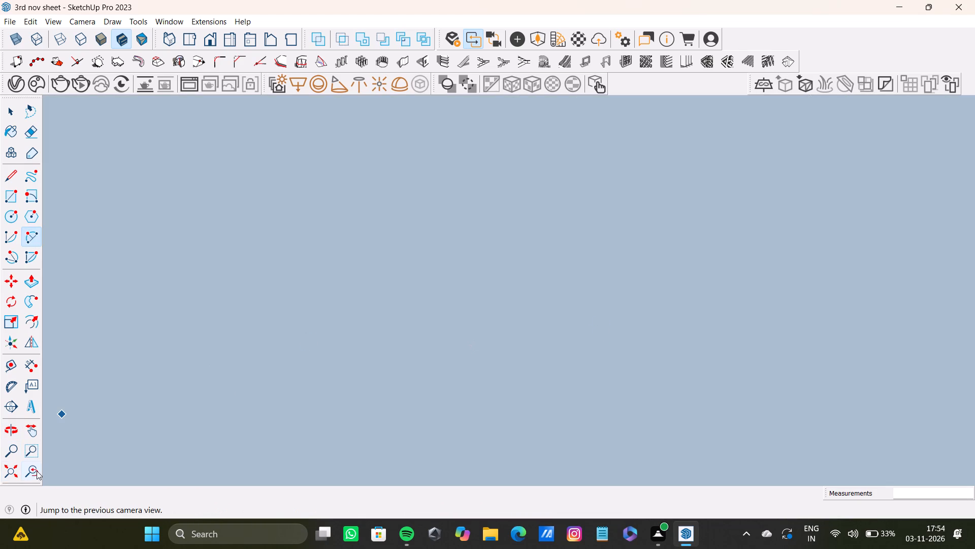
pyautogui.click(18, 466)
pyautogui.moveTo(352, 376); pyautogui.dragTo(451, 523, button='middle')
pyautogui.scroll(13, 458, 287)
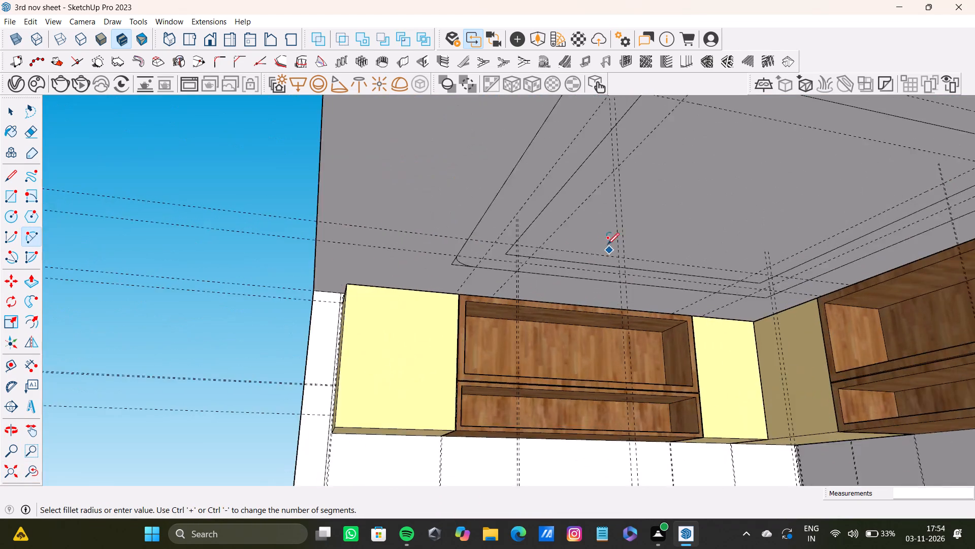
pyautogui.keyDown('shift'); pyautogui.moveTo(607, 245); pyautogui.dragTo(347, 199, button='middle'); pyautogui.keyUp('shift')
pyautogui.scroll(9, 592, 257)
pyautogui.moveTo(532, 277); pyautogui.dragTo(469, 231, button='middle')
pyautogui.scroll(3, 474, 235)
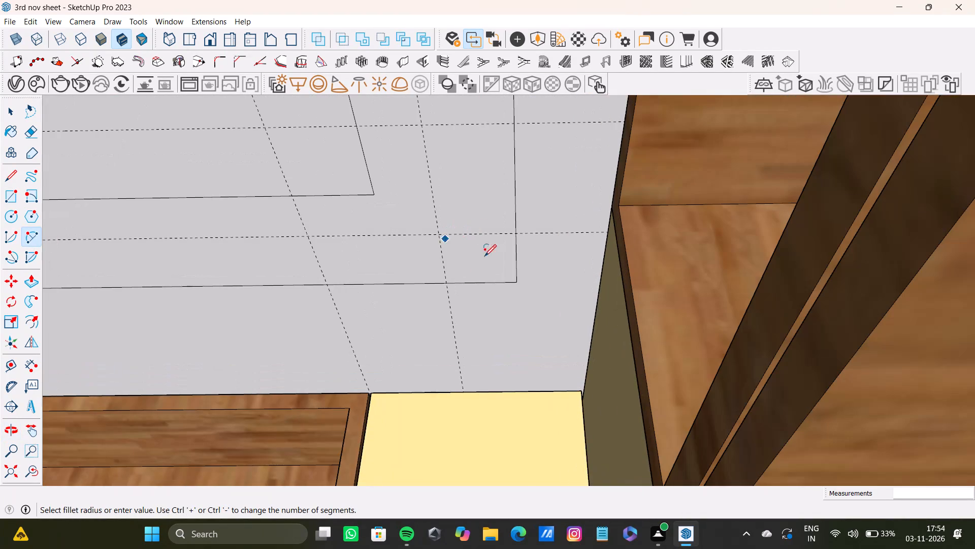
pyautogui.click(448, 281)
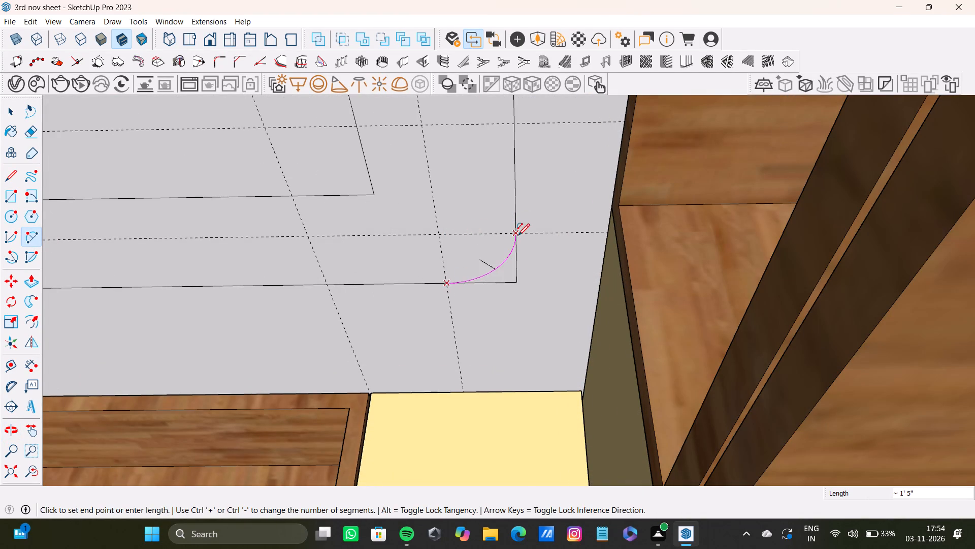
pyautogui.click(518, 235)
pyautogui.click(504, 263)
# Round the inner ceiling outline's far corner on the open side with an arc between its guide crossings.
pyautogui.scroll(-4, 504, 278)
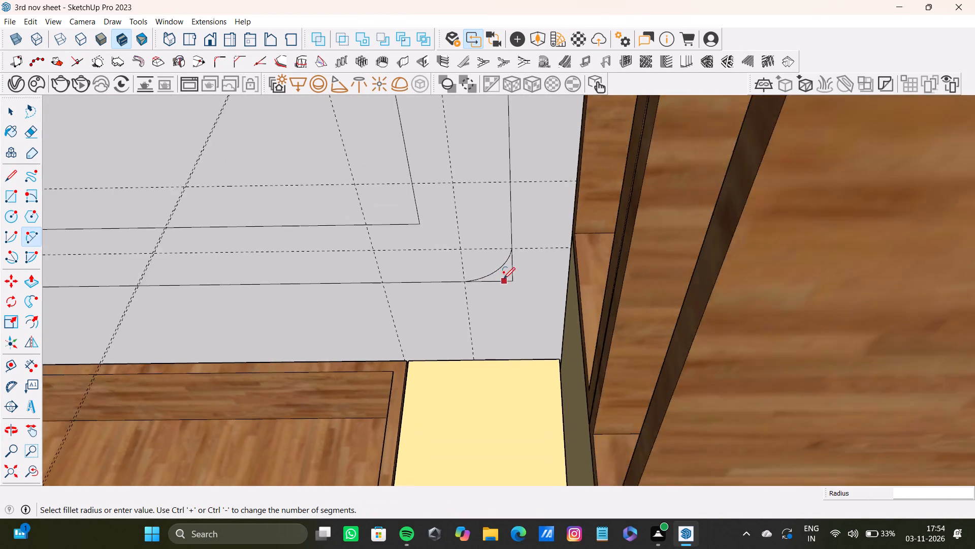
pyautogui.scroll(-2, 503, 279)
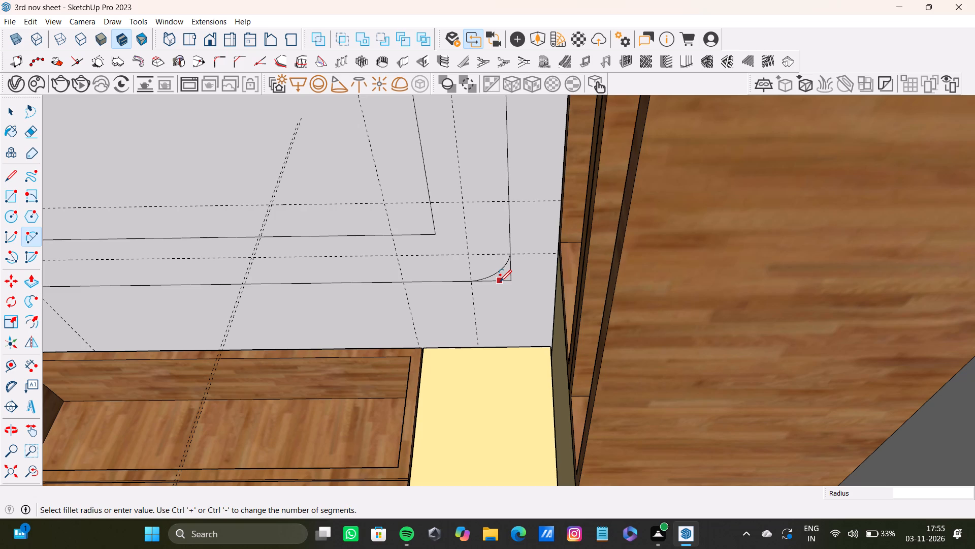
pyautogui.scroll(-14, 401, 142)
pyautogui.keyDown('shift'); pyautogui.moveTo(424, 254); pyautogui.dragTo(419, 266, button='middle'); pyautogui.keyUp('shift')
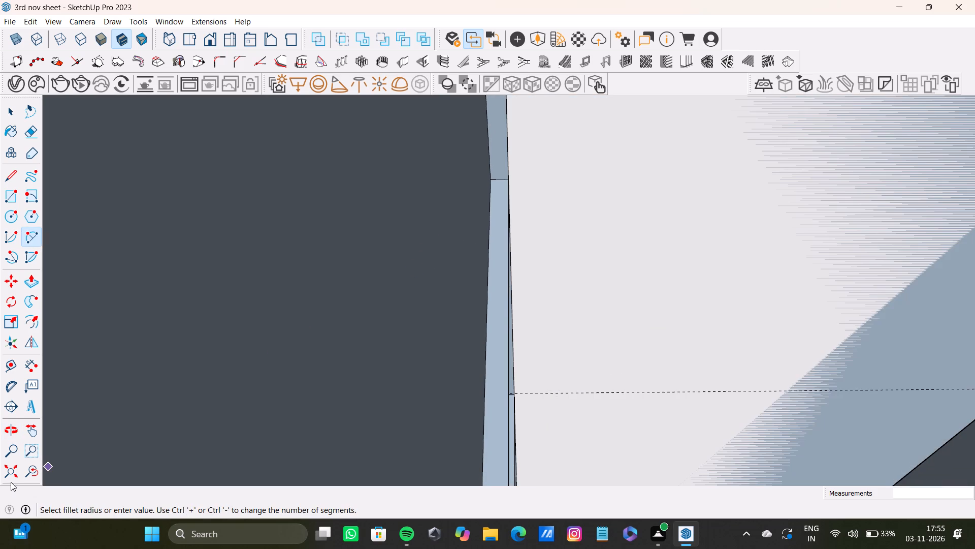
pyautogui.click(12, 475)
pyautogui.moveTo(136, 408); pyautogui.dragTo(244, 447, button='middle')
pyautogui.keyDown('shift'); pyautogui.scroll(8, 462, 262); pyautogui.keyUp('shift')
pyautogui.keyDown('shift'); pyautogui.moveTo(562, 202); pyautogui.dragTo(381, 354, button='middle'); pyautogui.keyUp('shift')
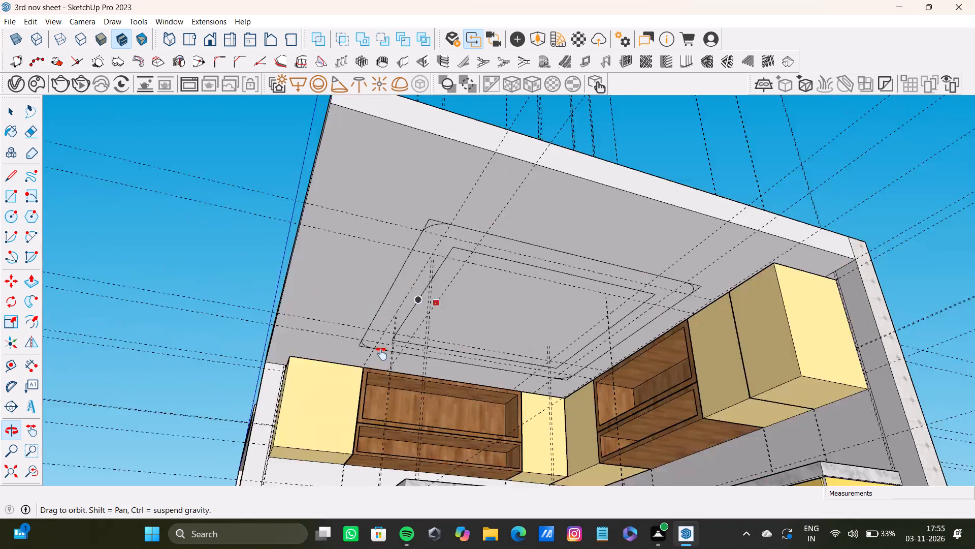
pyautogui.keyDown('shift'); pyautogui.moveTo(381, 354); pyautogui.dragTo(362, 310, button='middle'); pyautogui.keyUp('shift')
pyautogui.scroll(17, 381, 243)
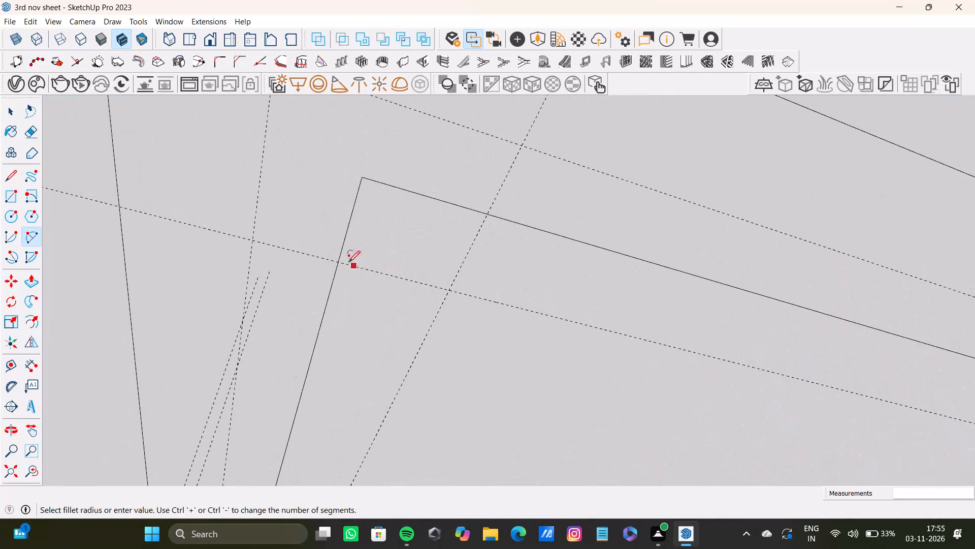
pyautogui.click(338, 259)
pyautogui.click(487, 217)
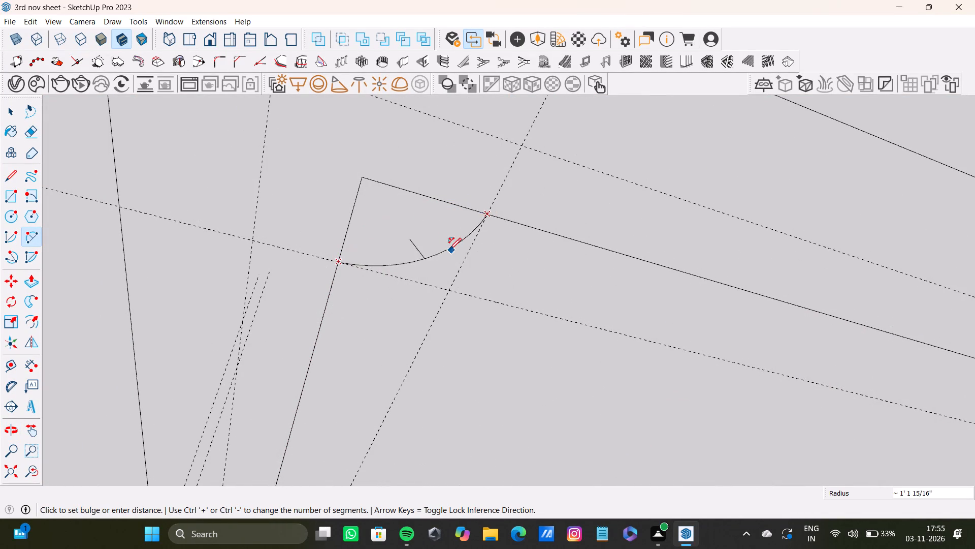
pyautogui.click(394, 210)
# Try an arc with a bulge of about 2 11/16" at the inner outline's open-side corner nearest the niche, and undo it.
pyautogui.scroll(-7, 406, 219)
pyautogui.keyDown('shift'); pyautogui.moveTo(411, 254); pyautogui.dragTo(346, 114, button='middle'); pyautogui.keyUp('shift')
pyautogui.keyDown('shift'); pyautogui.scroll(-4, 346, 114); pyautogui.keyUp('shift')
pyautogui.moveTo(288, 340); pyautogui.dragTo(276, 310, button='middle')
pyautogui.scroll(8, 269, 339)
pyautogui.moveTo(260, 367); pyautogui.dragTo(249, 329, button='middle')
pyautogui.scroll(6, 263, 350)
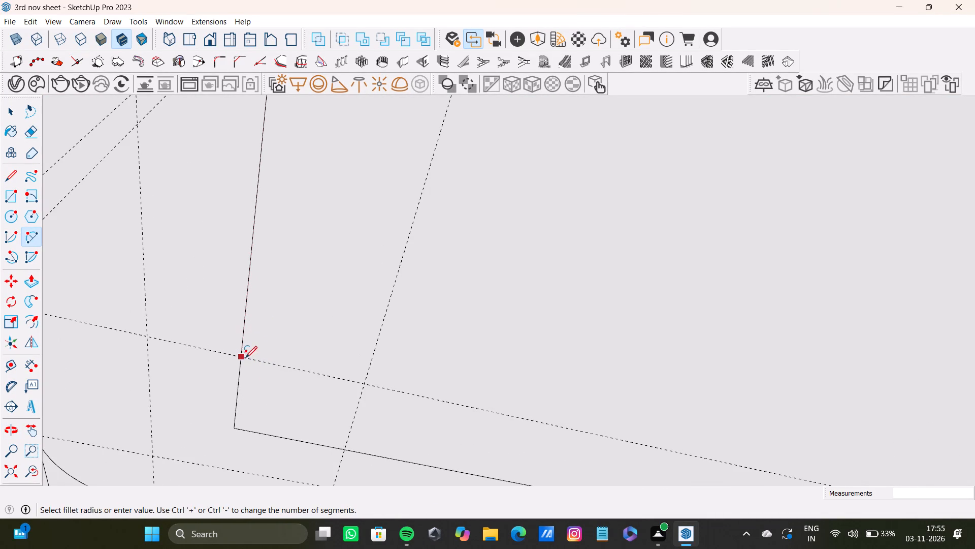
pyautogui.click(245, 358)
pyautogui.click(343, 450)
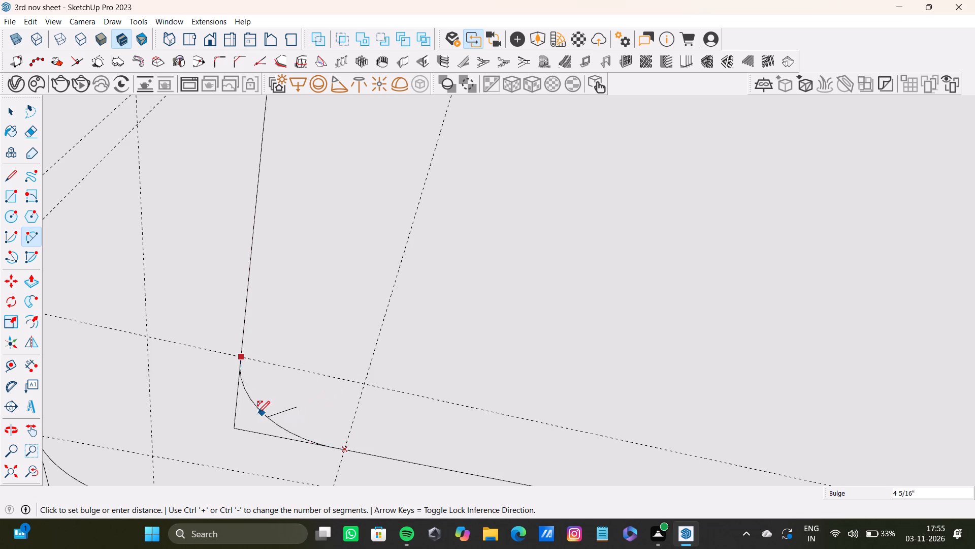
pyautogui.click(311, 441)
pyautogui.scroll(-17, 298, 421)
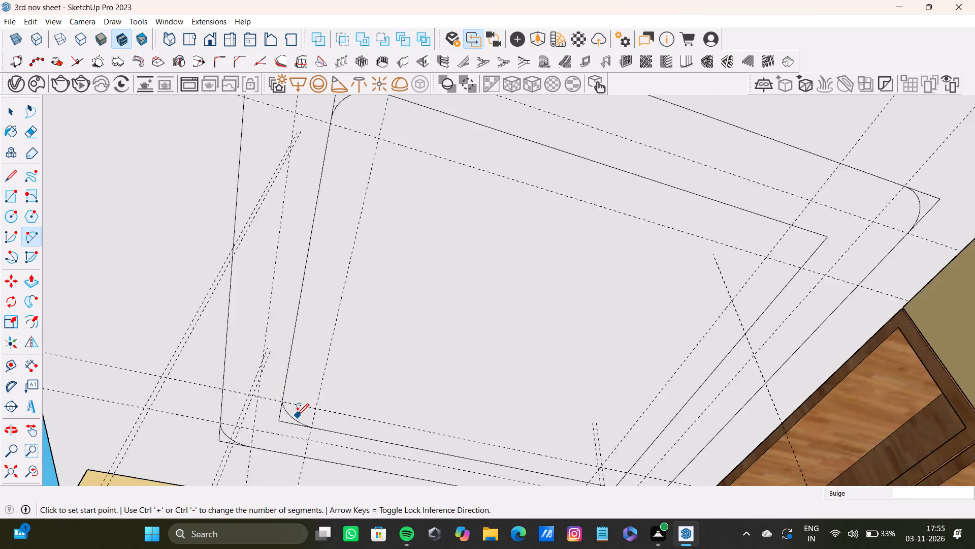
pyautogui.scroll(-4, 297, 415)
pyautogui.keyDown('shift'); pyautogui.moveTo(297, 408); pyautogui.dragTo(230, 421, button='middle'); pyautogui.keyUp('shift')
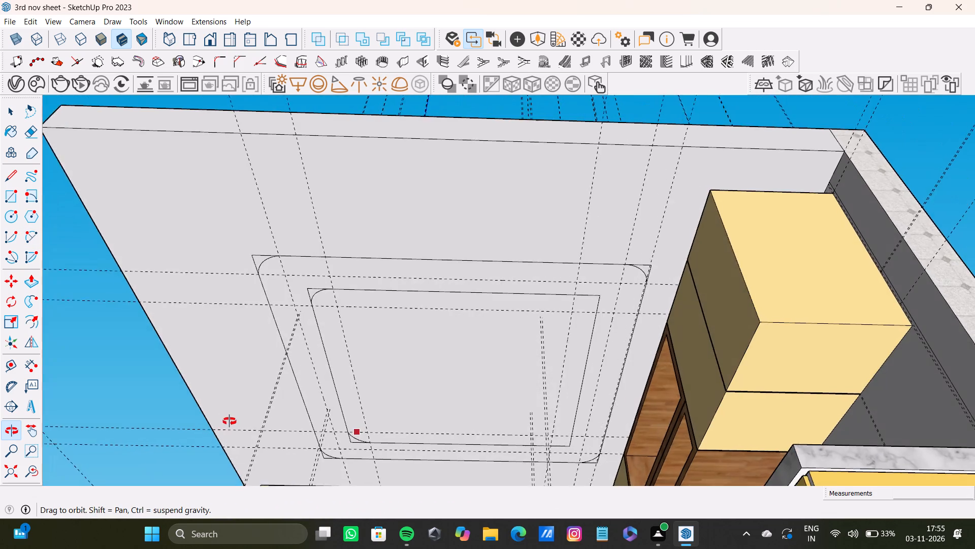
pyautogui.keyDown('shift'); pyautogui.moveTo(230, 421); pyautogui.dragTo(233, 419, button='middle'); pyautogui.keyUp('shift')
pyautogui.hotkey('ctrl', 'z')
# Round the inner outline's open-side corner nearest the shelf niche with an arc between its guide crossings.
pyautogui.scroll(9, 334, 455)
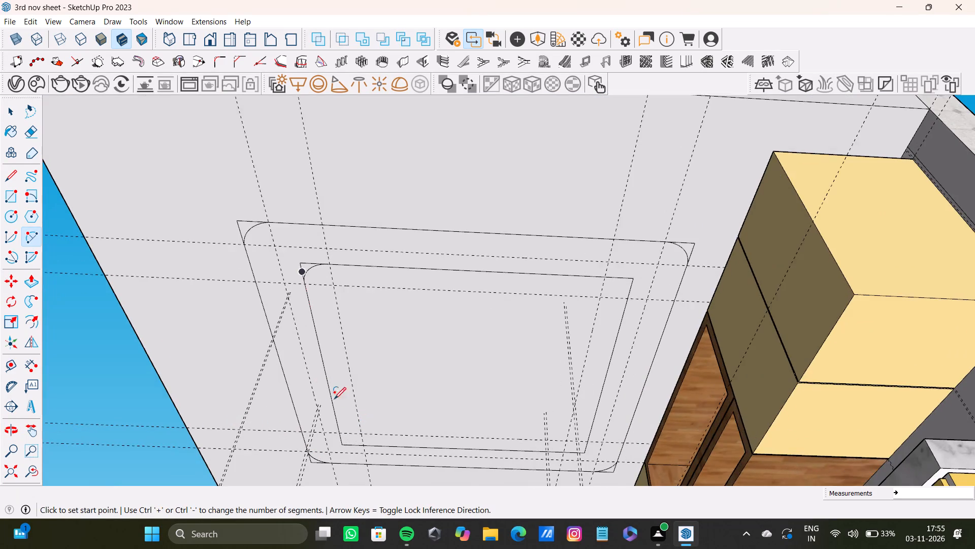
pyautogui.scroll(9, 355, 416)
pyautogui.moveTo(351, 433); pyautogui.dragTo(341, 338, button='middle')
pyautogui.scroll(6, 316, 368)
pyautogui.moveTo(316, 345); pyautogui.dragTo(311, 308, button='middle')
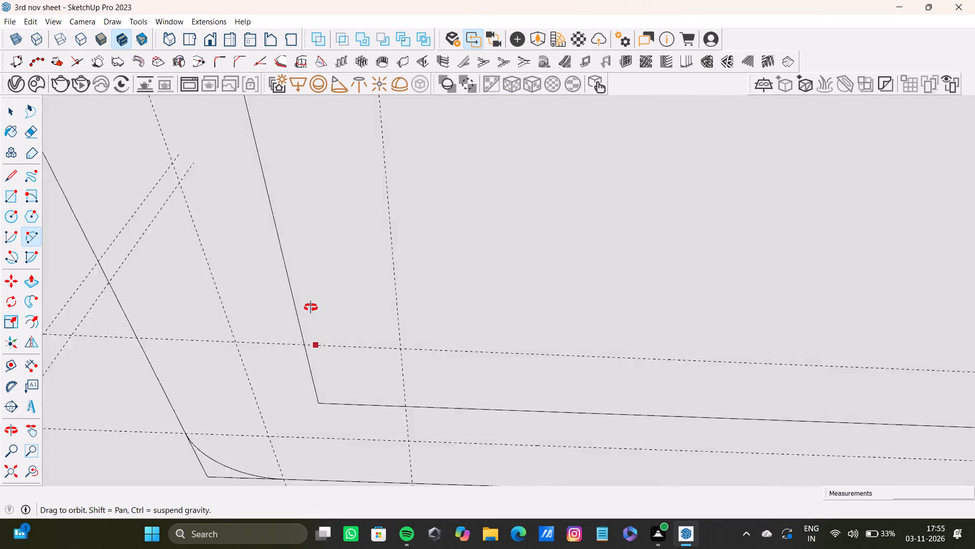
pyautogui.moveTo(311, 308); pyautogui.dragTo(349, 236, button='middle')
pyautogui.scroll(3, 340, 280)
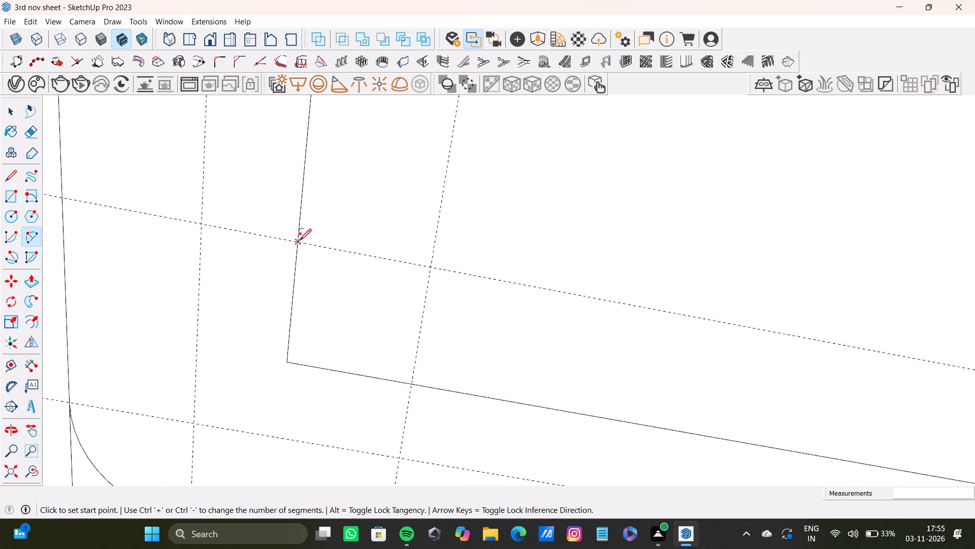
pyautogui.click(300, 240)
pyautogui.click(411, 384)
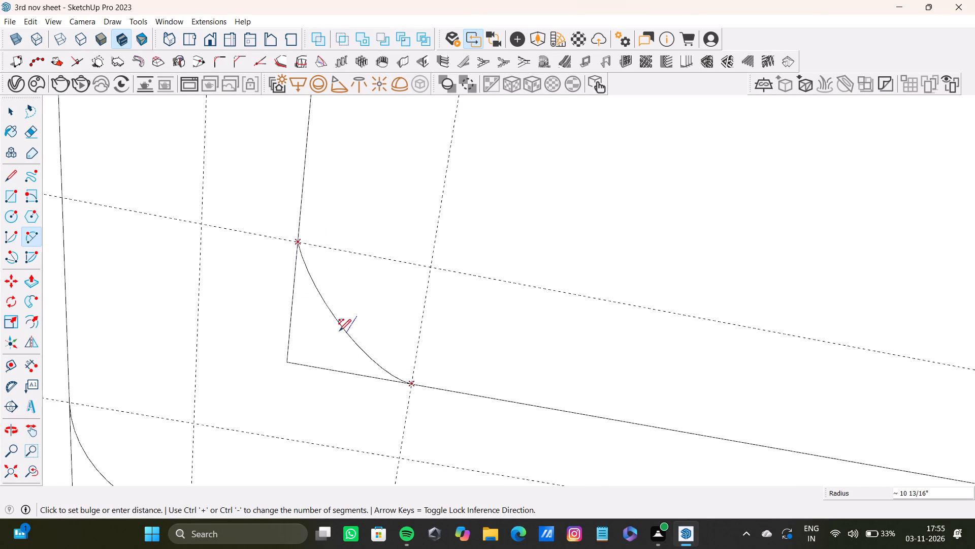
pyautogui.click(330, 334)
# Round the inner outline's cabinet-side corner farthest from the shelf niche with an arc between its guide crossings.
pyautogui.scroll(-16, 372, 333)
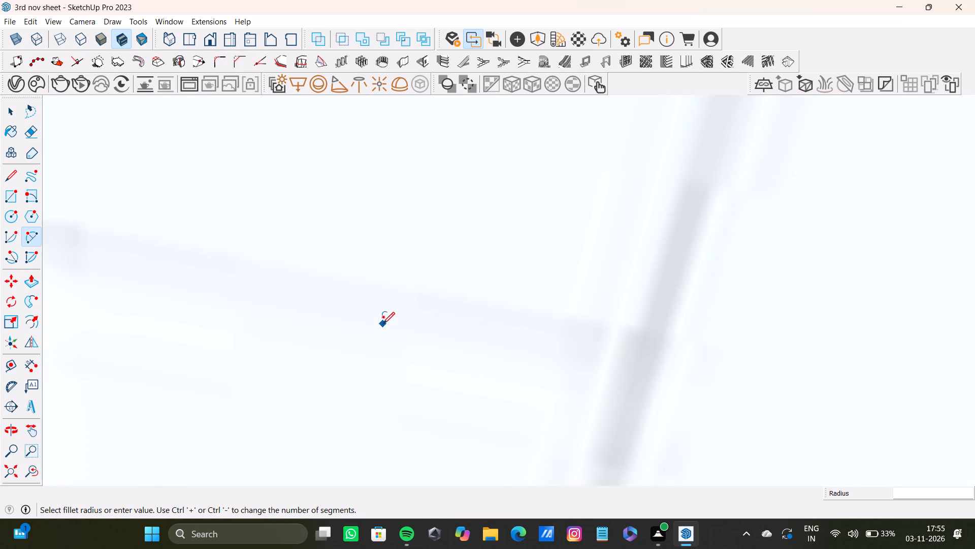
pyautogui.scroll(-2, 383, 324)
pyautogui.click(14, 466)
pyautogui.moveTo(500, 290); pyautogui.dragTo(400, 512, button='middle')
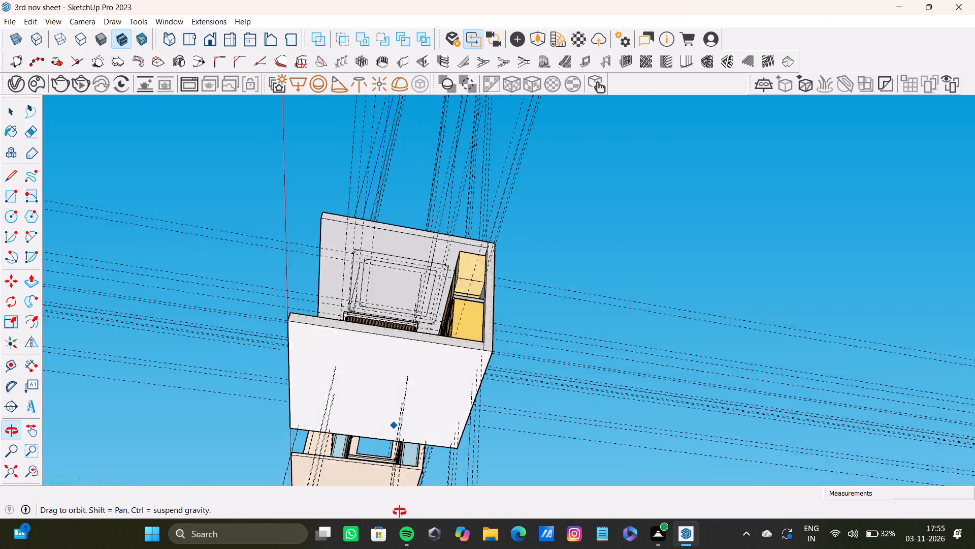
pyautogui.moveTo(400, 512); pyautogui.dragTo(398, 504, button='middle')
pyautogui.scroll(19, 444, 249)
pyautogui.keyDown('shift'); pyautogui.scroll(4, 484, 242); pyautogui.keyUp('shift')
pyautogui.keyDown('shift'); pyautogui.middleClick(484, 242); pyautogui.keyUp('shift')
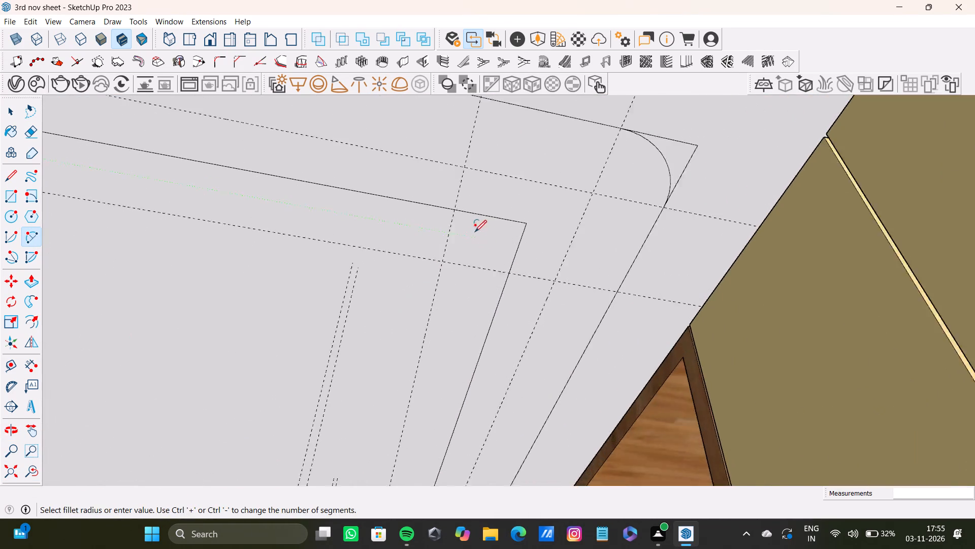
pyautogui.keyDown('shift'); pyautogui.scroll(3, 475, 232); pyautogui.keyUp('shift')
pyautogui.click(448, 203)
pyautogui.click(519, 287)
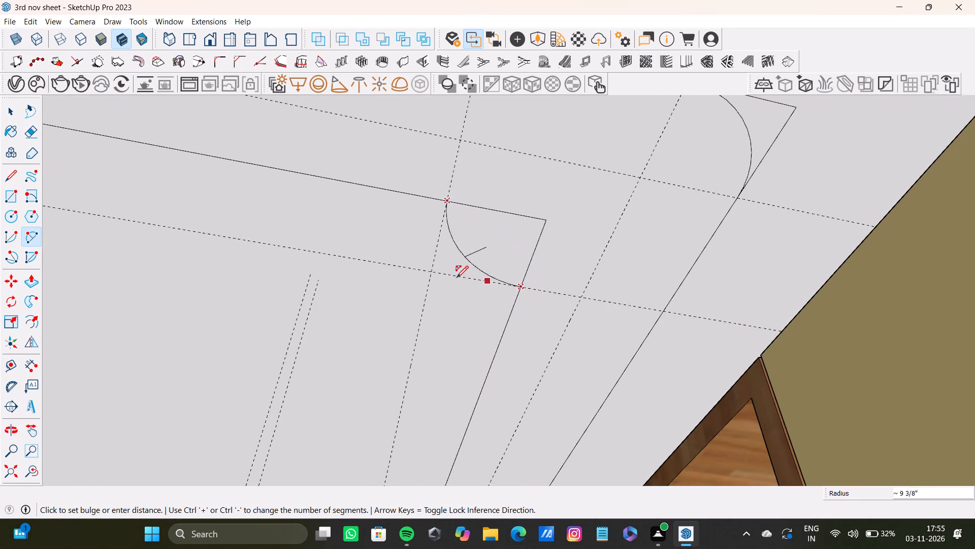
pyautogui.click(516, 250)
# Round the inner outline's last corner, where the two cabinet runs meet, with an arc between its guide crossings.
pyautogui.scroll(-4, 511, 255)
pyautogui.keyDown('shift'); pyautogui.moveTo(484, 273); pyautogui.dragTo(478, 145, button='middle'); pyautogui.keyUp('shift')
pyautogui.scroll(-3, 486, 338)
pyautogui.keyDown('shift'); pyautogui.moveTo(483, 343); pyautogui.dragTo(491, 251, button='middle'); pyautogui.keyUp('shift')
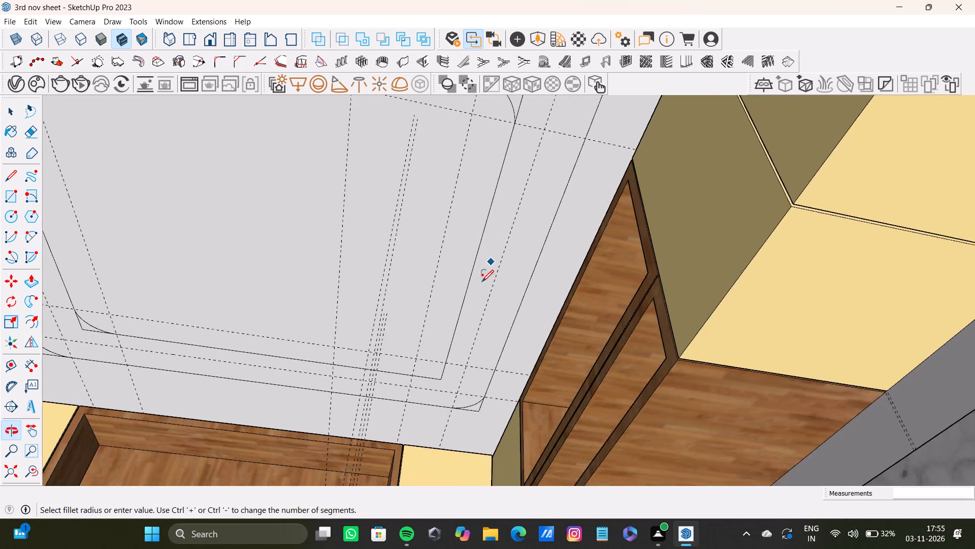
pyautogui.scroll(4, 442, 372)
pyautogui.moveTo(399, 390); pyautogui.dragTo(391, 352, button='middle')
pyautogui.scroll(10, 444, 333)
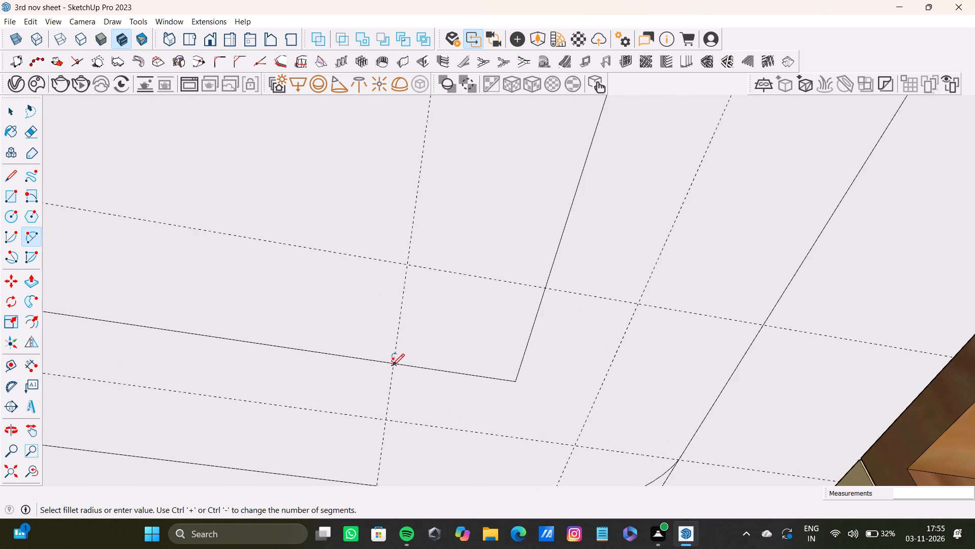
pyautogui.moveTo(393, 365); pyautogui.dragTo(402, 358)
pyautogui.click(546, 293)
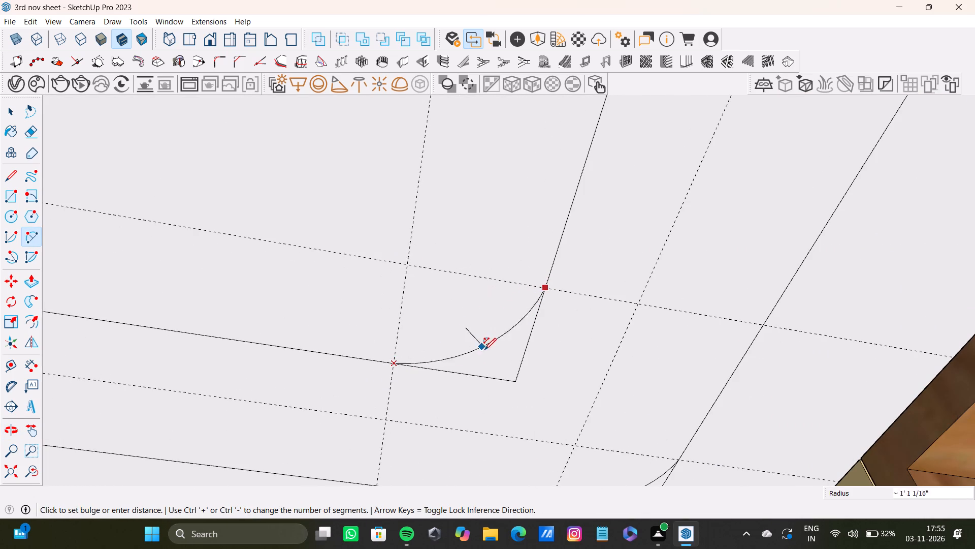
pyautogui.click(490, 352)
# Delete the leftover square-corner edges outside the arcs at all four corners of both the outer and inner ceiling outlines.
pyautogui.scroll(-16, 345, 289)
pyautogui.keyDown('shift'); pyautogui.moveTo(338, 298); pyautogui.dragTo(619, 407, button='middle'); pyautogui.keyUp('shift')
pyautogui.keyDown('shift'); pyautogui.scroll(-3, 619, 407); pyautogui.keyUp('shift')
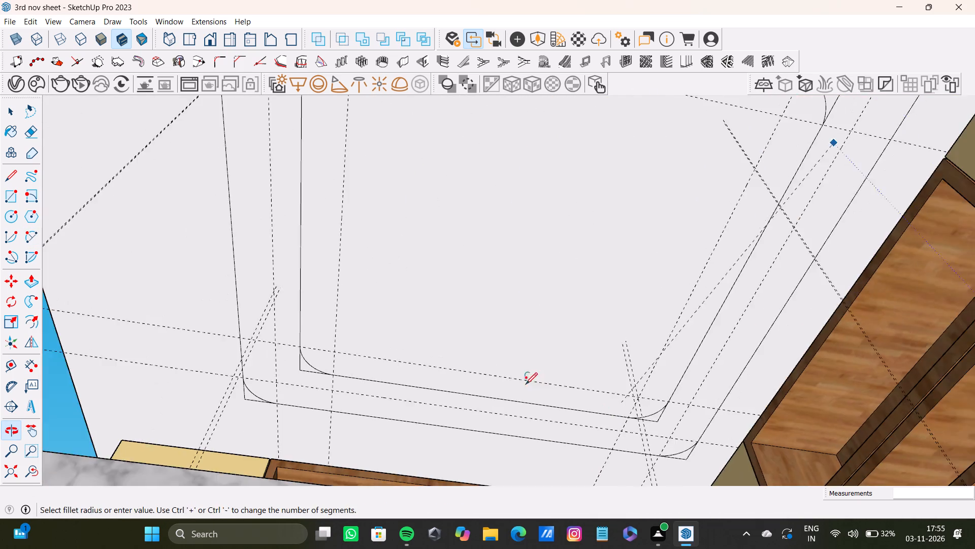
pyautogui.keyDown('shift'); pyautogui.scroll(-6, 526, 384); pyautogui.keyUp('shift')
pyautogui.keyDown('shift'); pyautogui.moveTo(384, 331); pyautogui.dragTo(413, 418, button='middle'); pyautogui.keyUp('shift')
pyautogui.scroll(-1, 413, 422)
pyautogui.scroll(8, 358, 267)
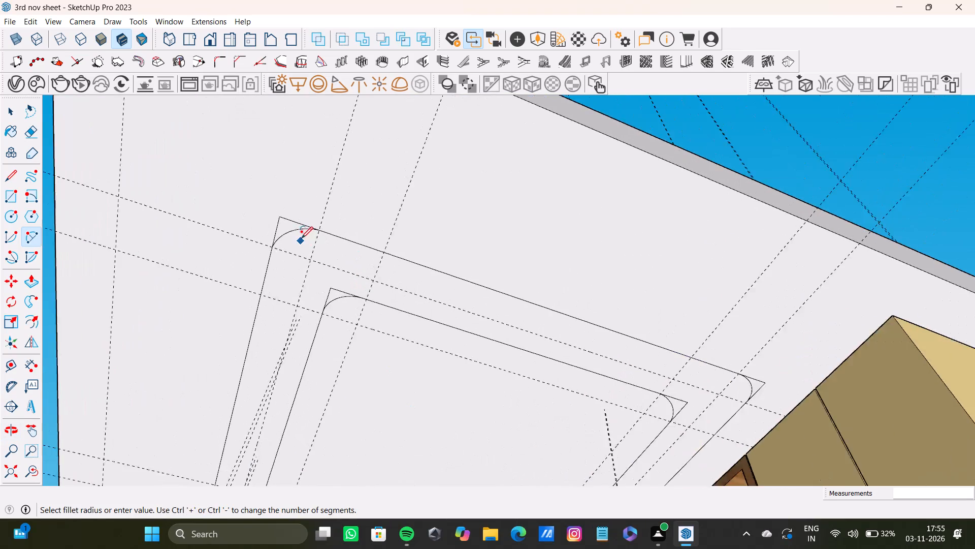
pyautogui.press('space')
pyautogui.scroll(11, 298, 235)
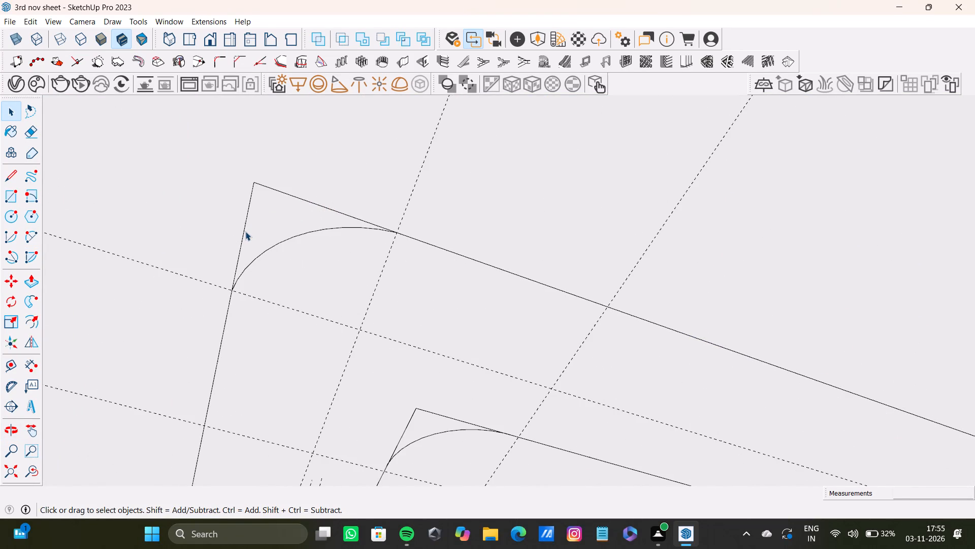
pyautogui.click(245, 231)
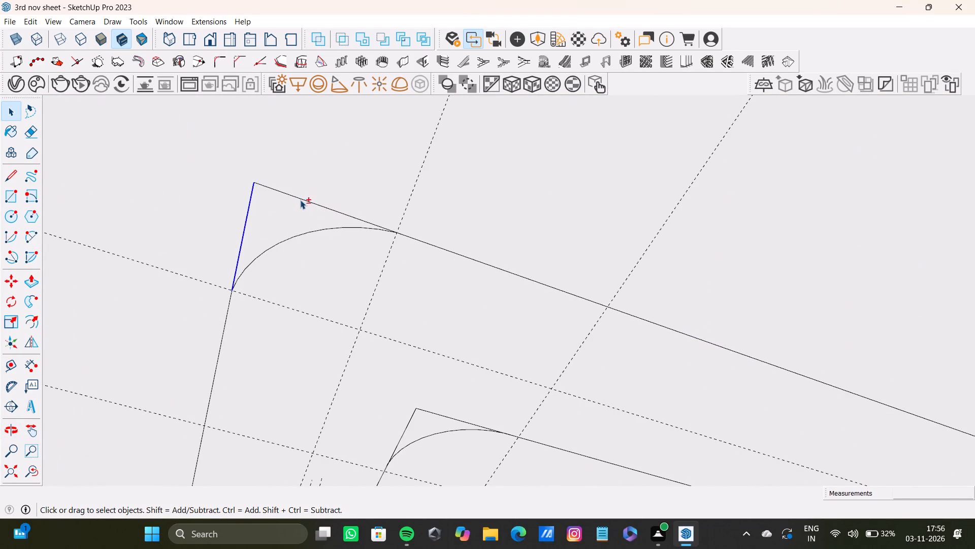
pyautogui.keyDown('shift'); pyautogui.click(302, 199); pyautogui.keyUp('shift')
pyautogui.keyDown('shift'); pyautogui.scroll(-7, 319, 254); pyautogui.keyUp('shift')
pyautogui.keyDown('shift'); pyautogui.moveTo(335, 291); pyautogui.dragTo(317, 237, button='middle'); pyautogui.keyUp('shift')
pyautogui.keyDown('shift'); pyautogui.scroll(10, 372, 313); pyautogui.keyUp('shift')
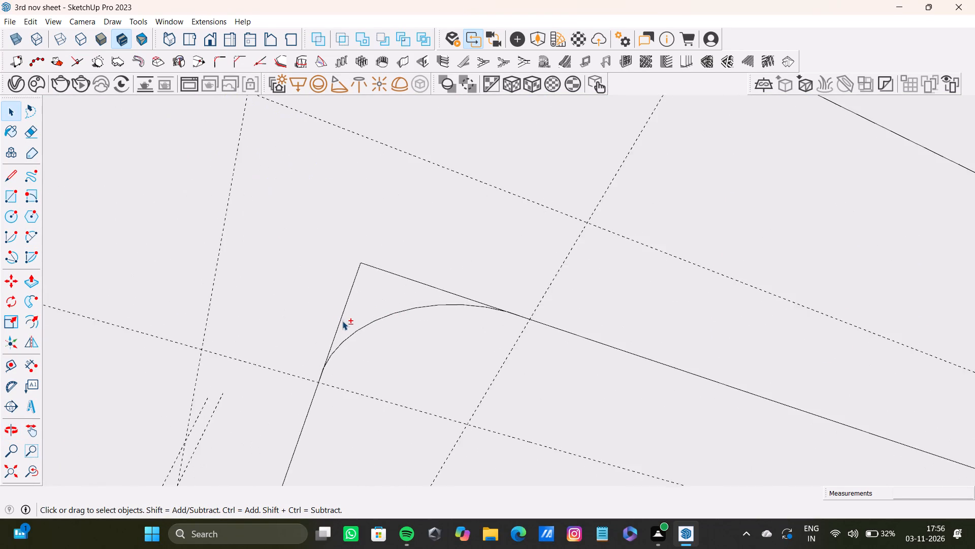
pyautogui.keyDown('shift'); pyautogui.scroll(3, 342, 321); pyautogui.keyUp('shift')
pyautogui.keyDown('shift'); pyautogui.click(336, 323); pyautogui.keyUp('shift')
pyautogui.keyDown('shift'); pyautogui.click(281, 277); pyautogui.keyUp('shift')
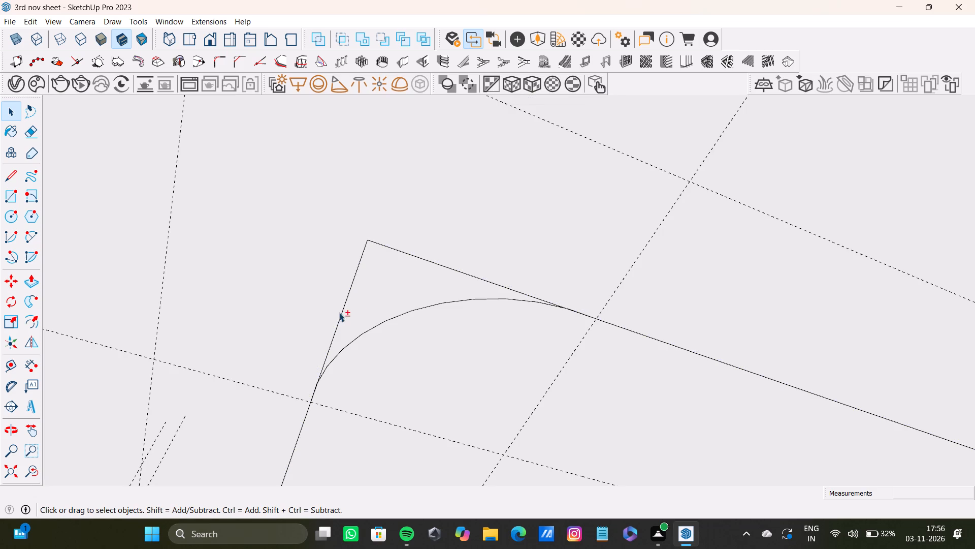
pyautogui.keyDown('shift'); pyautogui.click(341, 316); pyautogui.keyUp('shift')
pyautogui.keyDown('shift'); pyautogui.click(421, 260); pyautogui.keyUp('shift')
pyautogui.keyDown('shift'); pyautogui.scroll(-7, 441, 275); pyautogui.keyUp('shift')
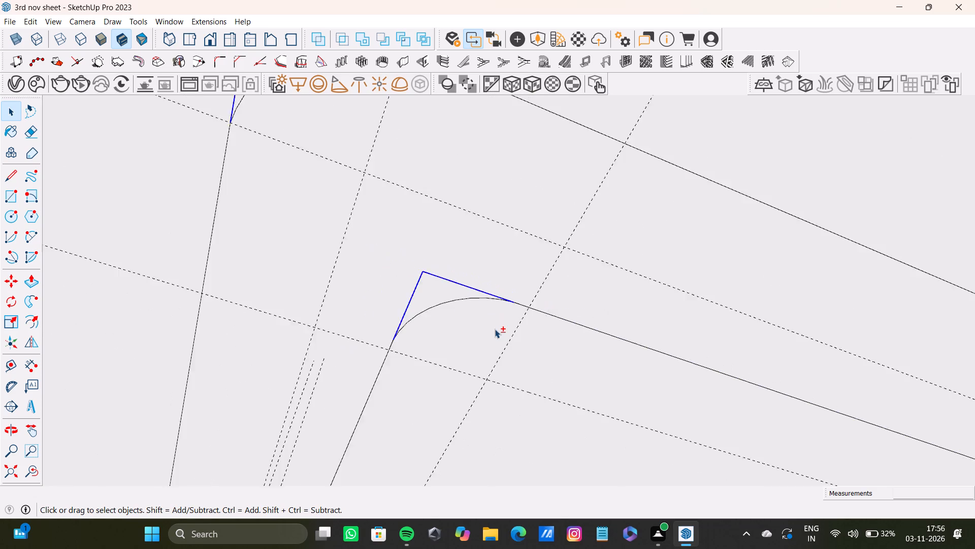
pyautogui.keyDown('shift'); pyautogui.scroll(-9, 495, 329); pyautogui.keyUp('shift')
pyautogui.keyDown('shift'); pyautogui.moveTo(495, 328); pyautogui.dragTo(356, 181, button='middle'); pyautogui.keyUp('shift')
pyautogui.keyDown('shift'); pyautogui.scroll(-5, 387, 255); pyautogui.keyUp('shift')
pyautogui.keyDown('shift'); pyautogui.moveTo(409, 303); pyautogui.dragTo(454, 264, button='middle'); pyautogui.keyUp('shift')
pyautogui.keyDown('shift'); pyautogui.scroll(8, 333, 353); pyautogui.keyUp('shift')
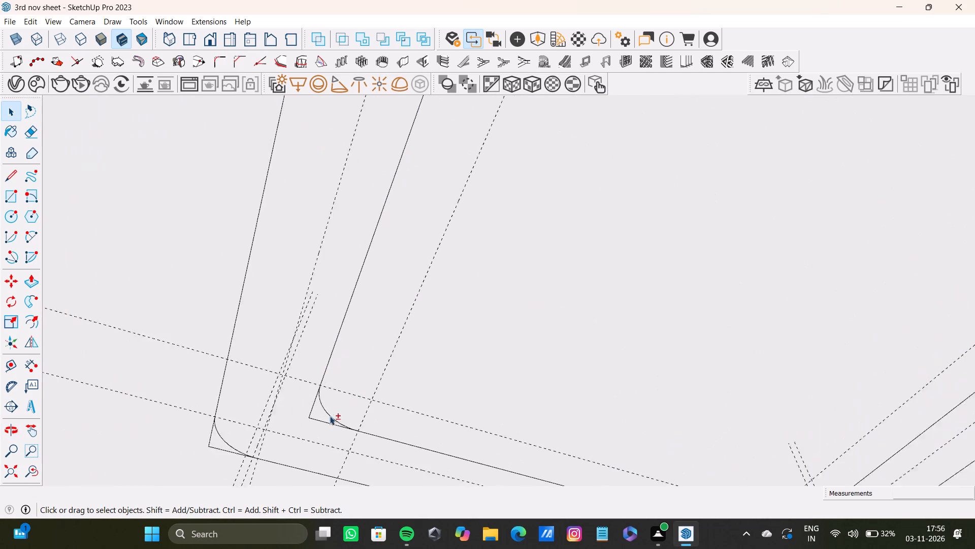
pyautogui.keyDown('shift'); pyautogui.scroll(5, 330, 416); pyautogui.keyUp('shift')
pyautogui.keyDown('shift'); pyautogui.click(303, 400); pyautogui.keyUp('shift')
pyautogui.keyDown('shift'); pyautogui.click(271, 378); pyautogui.keyUp('shift')
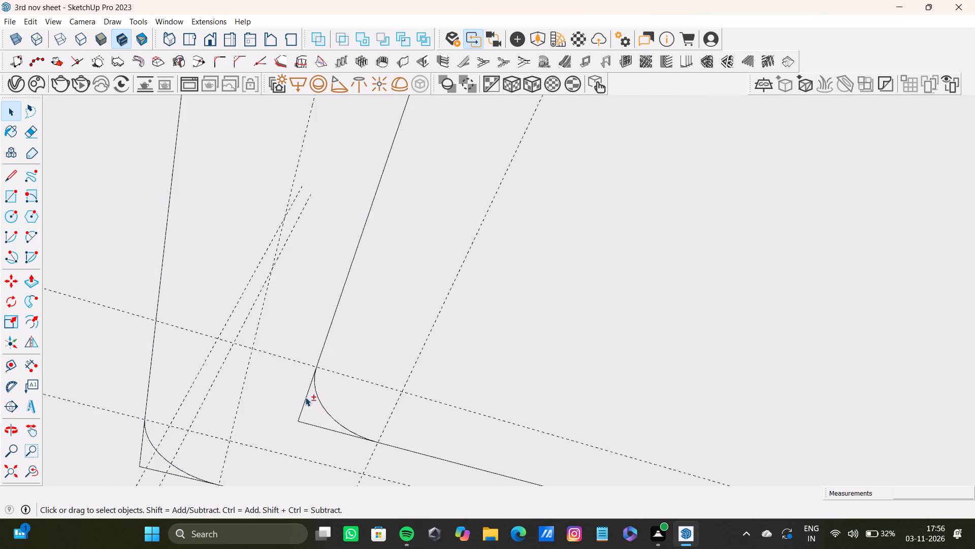
pyautogui.keyDown('shift'); pyautogui.click(305, 397); pyautogui.keyUp('shift')
pyautogui.keyDown('shift'); pyautogui.click(322, 429); pyautogui.keyUp('shift')
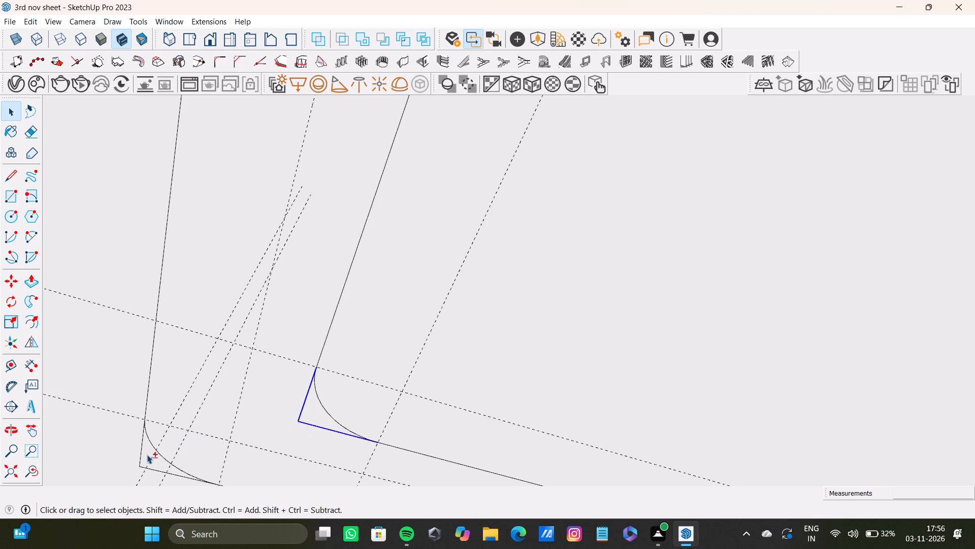
pyautogui.keyDown('shift'); pyautogui.click(141, 453); pyautogui.keyUp('shift')
pyautogui.keyDown('shift'); pyautogui.click(158, 470); pyautogui.keyUp('shift')
pyautogui.keyDown('shift'); pyautogui.scroll(-10, 221, 457); pyautogui.keyUp('shift')
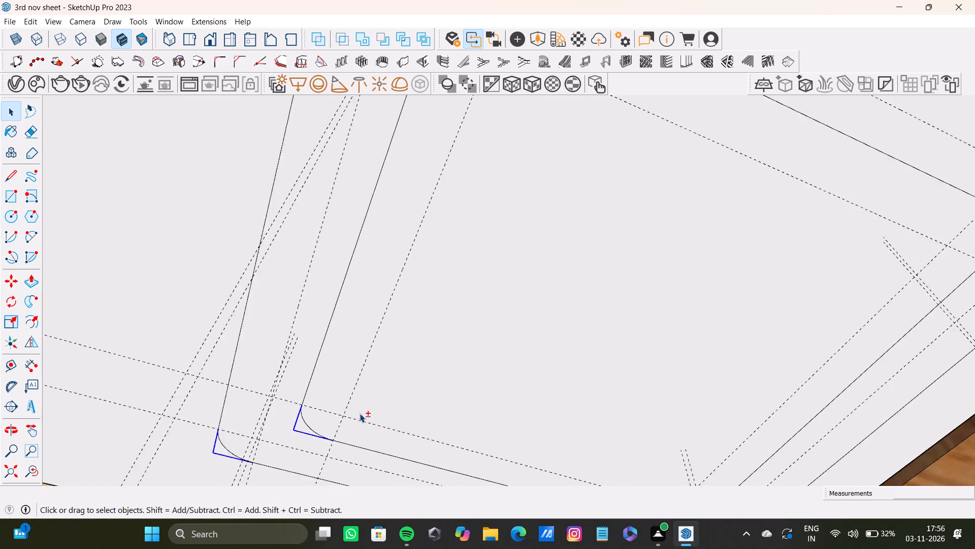
pyautogui.keyDown('shift'); pyautogui.scroll(-1, 360, 413); pyautogui.keyUp('shift')
pyautogui.keyDown('shift'); pyautogui.moveTo(360, 413); pyautogui.dragTo(186, 395, button='middle'); pyautogui.keyUp('shift')
pyautogui.keyDown('shift'); pyautogui.scroll(2, 476, 398); pyautogui.keyUp('shift')
pyautogui.keyDown('shift'); pyautogui.moveTo(476, 389); pyautogui.dragTo(463, 273, button='middle'); pyautogui.keyUp('shift')
pyautogui.keyDown('shift'); pyautogui.scroll(2, 480, 379); pyautogui.keyUp('shift')
pyautogui.keyDown('shift'); pyautogui.moveTo(466, 361); pyautogui.dragTo(465, 306, button='middle'); pyautogui.keyUp('shift')
pyautogui.keyDown('shift'); pyautogui.scroll(4, 465, 394); pyautogui.keyUp('shift')
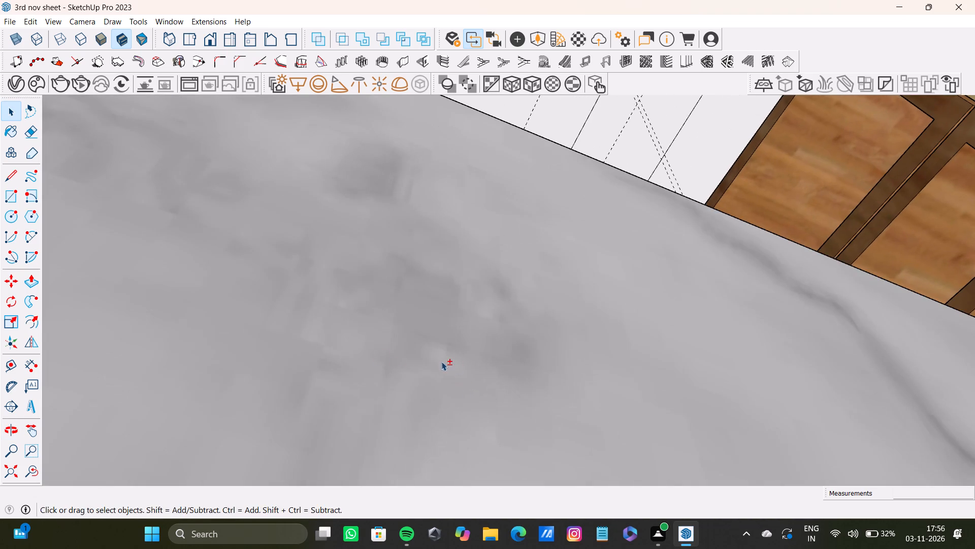
pyautogui.moveTo(440, 272); pyautogui.dragTo(319, 479, button='middle')
pyautogui.click(16, 469)
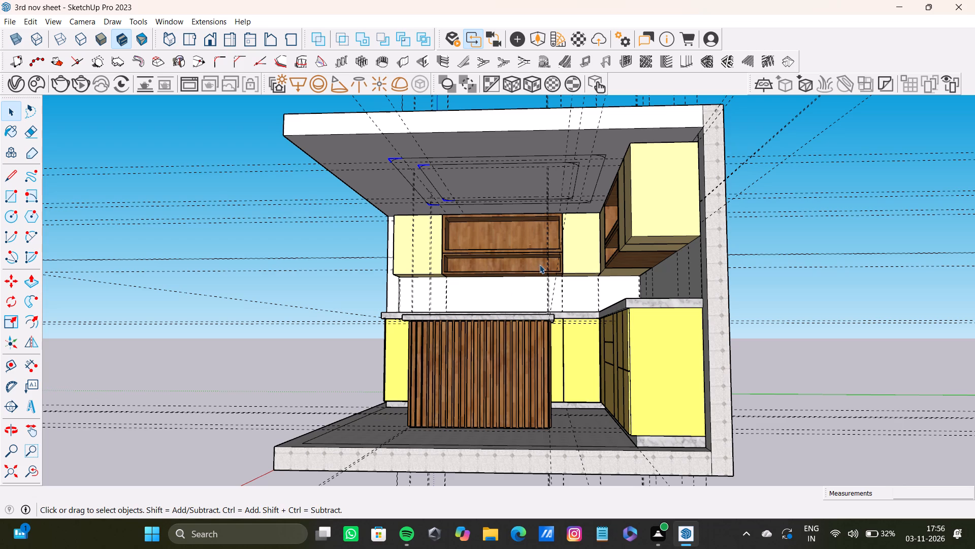
pyautogui.keyDown('shift'); pyautogui.scroll(5, 512, 195); pyautogui.keyUp('shift')
pyautogui.keyDown('shift'); pyautogui.moveTo(483, 170); pyautogui.dragTo(470, 143, button='middle'); pyautogui.keyUp('shift')
pyautogui.keyDown('shift'); pyautogui.scroll(3, 512, 176); pyautogui.keyUp('shift')
pyautogui.keyDown('shift'); pyautogui.moveTo(512, 176); pyautogui.dragTo(441, 178, button='middle'); pyautogui.keyUp('shift')
pyautogui.keyDown('shift'); pyautogui.scroll(5, 439, 237); pyautogui.keyUp('shift')
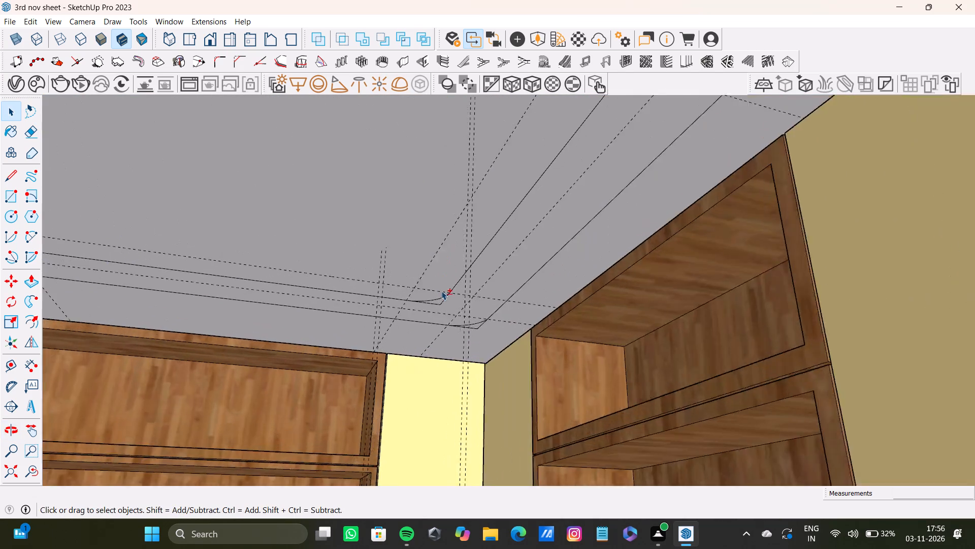
pyautogui.keyDown('shift'); pyautogui.scroll(11, 441, 291); pyautogui.keyUp('shift')
pyautogui.moveTo(420, 304); pyautogui.dragTo(416, 253, button='middle')
pyautogui.keyDown('shift'); pyautogui.scroll(6, 431, 292); pyautogui.keyUp('shift')
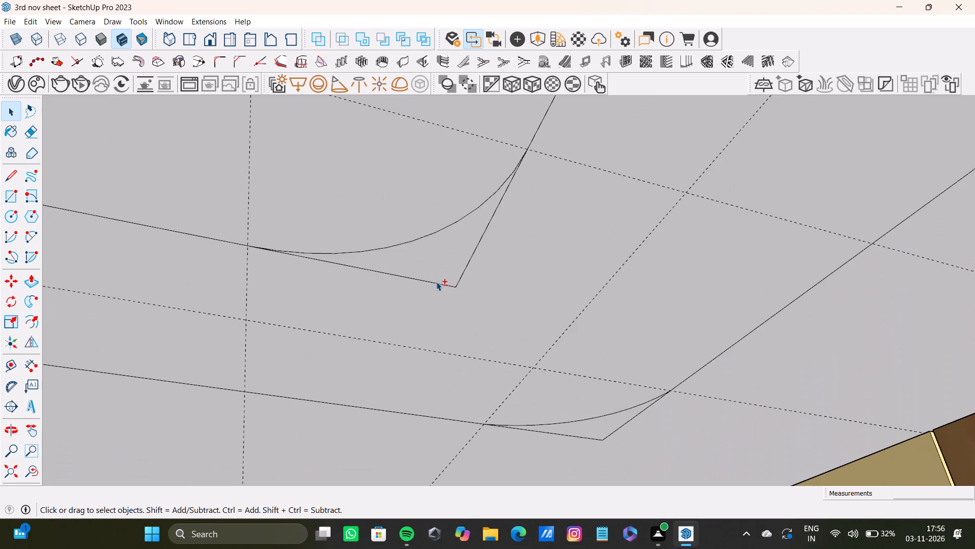
pyautogui.keyDown('shift'); pyautogui.click(440, 283); pyautogui.keyUp('shift')
pyautogui.keyDown('shift'); pyautogui.click(457, 280); pyautogui.keyUp('shift')
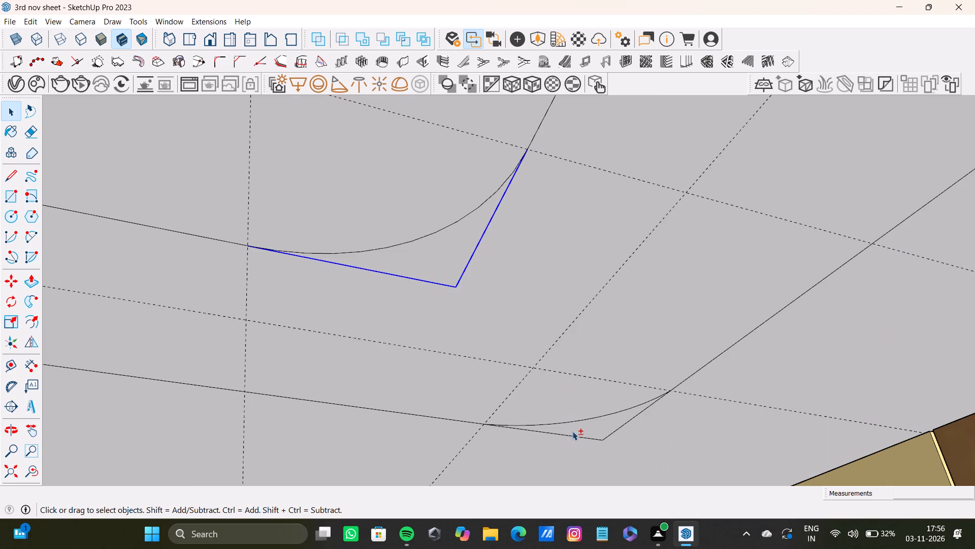
pyautogui.keyDown('shift'); pyautogui.click(576, 437); pyautogui.keyUp('shift')
pyautogui.keyDown('shift'); pyautogui.click(617, 430); pyautogui.keyUp('shift')
pyautogui.keyDown('shift'); pyautogui.scroll(-9, 623, 401); pyautogui.keyUp('shift')
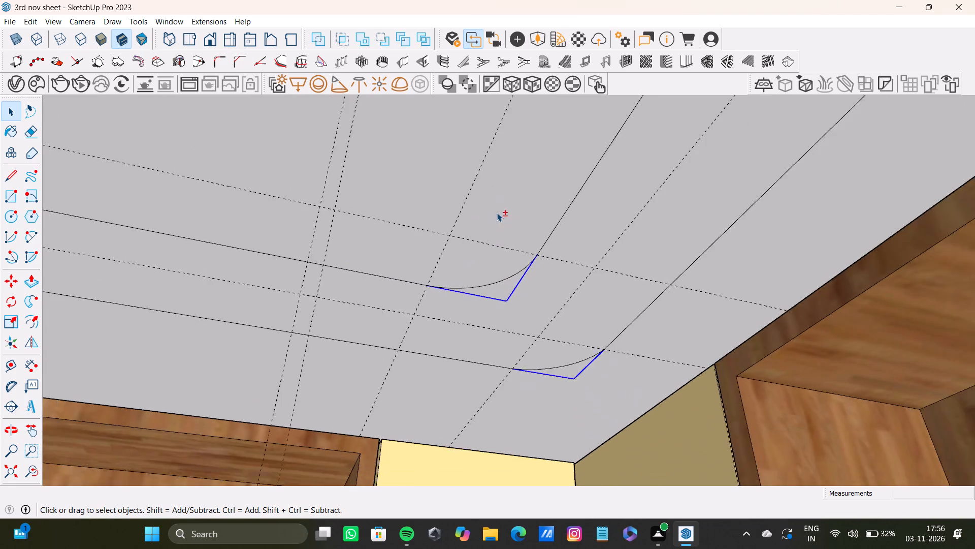
pyautogui.keyDown('shift'); pyautogui.moveTo(497, 212); pyautogui.dragTo(411, 492, button='middle'); pyautogui.keyUp('shift')
pyautogui.keyDown('shift'); pyautogui.scroll(-15, 468, 380); pyautogui.keyUp('shift')
pyautogui.keyDown('shift'); pyautogui.moveTo(491, 274); pyautogui.dragTo(458, 434, button='middle'); pyautogui.keyUp('shift')
pyautogui.keyDown('shift'); pyautogui.scroll(5, 659, 357); pyautogui.keyUp('shift')
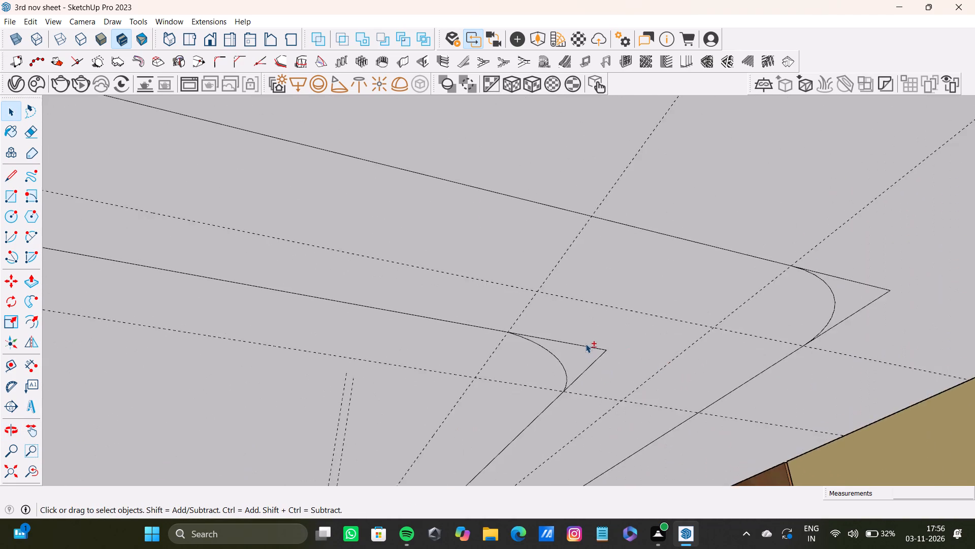
pyautogui.keyDown('shift'); pyautogui.scroll(4, 586, 344); pyautogui.keyUp('shift')
pyautogui.keyDown('shift'); pyautogui.click(585, 347); pyautogui.keyUp('shift')
pyautogui.keyDown('shift'); pyautogui.click(590, 379); pyautogui.keyUp('shift')
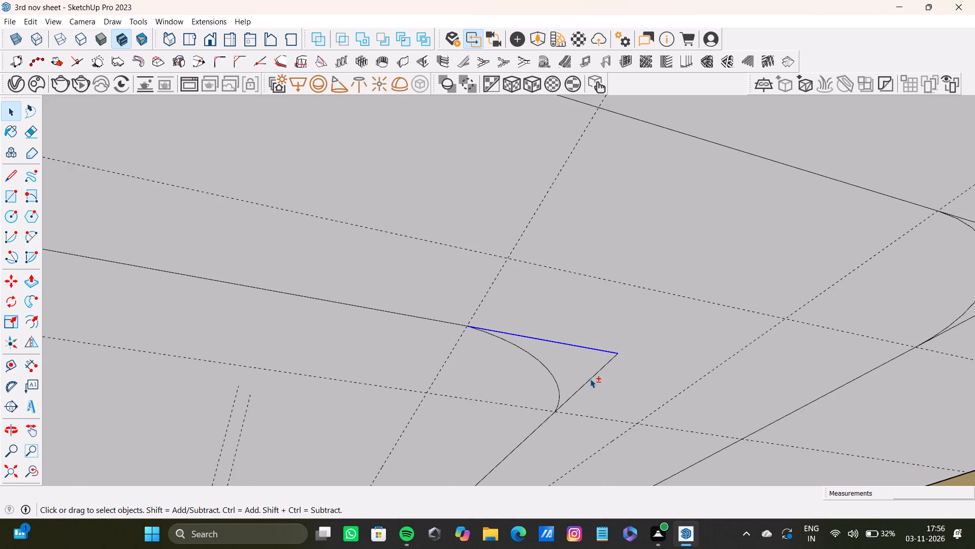
pyautogui.keyDown('shift'); pyautogui.scroll(-7, 550, 362); pyautogui.keyUp('shift')
pyautogui.keyDown('shift'); pyautogui.moveTo(489, 289); pyautogui.dragTo(355, 336, button='middle'); pyautogui.keyUp('shift')
pyautogui.keyDown('shift'); pyautogui.scroll(-8, 692, 289); pyautogui.keyUp('shift')
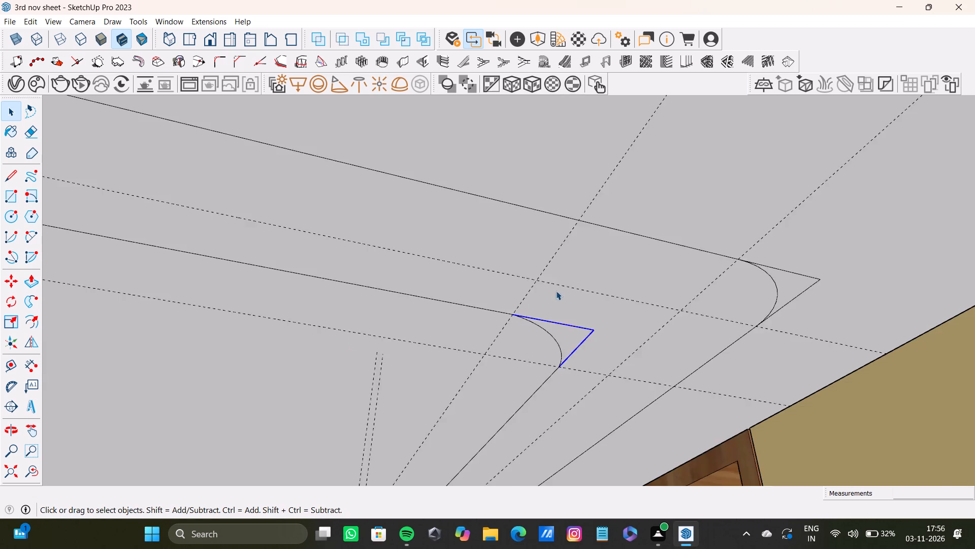
pyautogui.keyDown('shift'); pyautogui.scroll(-3, 556, 291); pyautogui.keyUp('shift')
pyautogui.keyDown('shift'); pyautogui.moveTo(500, 279); pyautogui.dragTo(436, 287, button='middle'); pyautogui.keyUp('shift')
pyautogui.keyDown('shift'); pyautogui.scroll(10, 571, 280); pyautogui.keyUp('shift')
pyautogui.keyDown('shift'); pyautogui.click(688, 290); pyautogui.keyUp('shift')
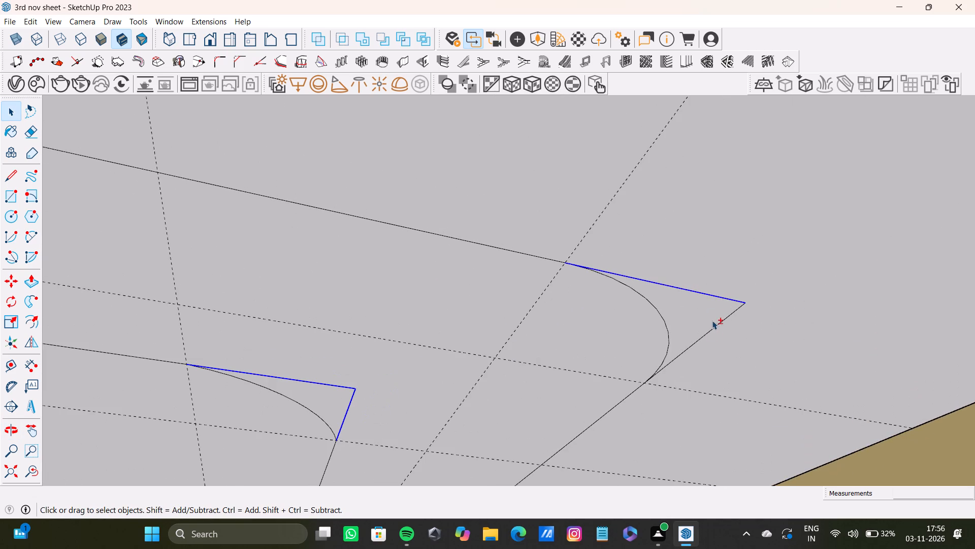
pyautogui.keyDown('shift'); pyautogui.click(704, 335); pyautogui.keyUp('shift')
pyautogui.press('Delete')
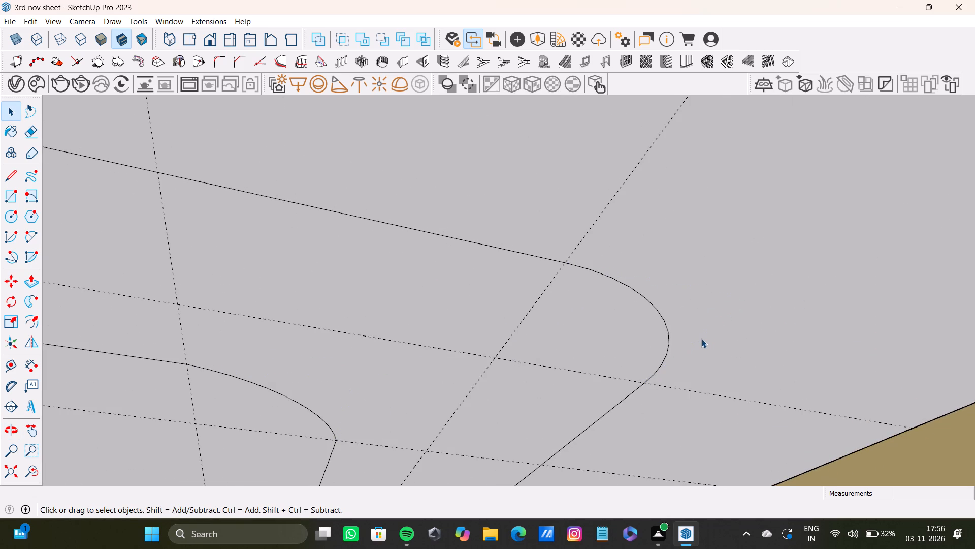
# Offset the rounded outer ceiling outline slightly inward to form a narrow border inside it.
pyautogui.scroll(-20, 684, 348)
pyautogui.keyDown('shift'); pyautogui.moveTo(305, 386); pyautogui.dragTo(452, 350, button='middle'); pyautogui.keyUp('shift')
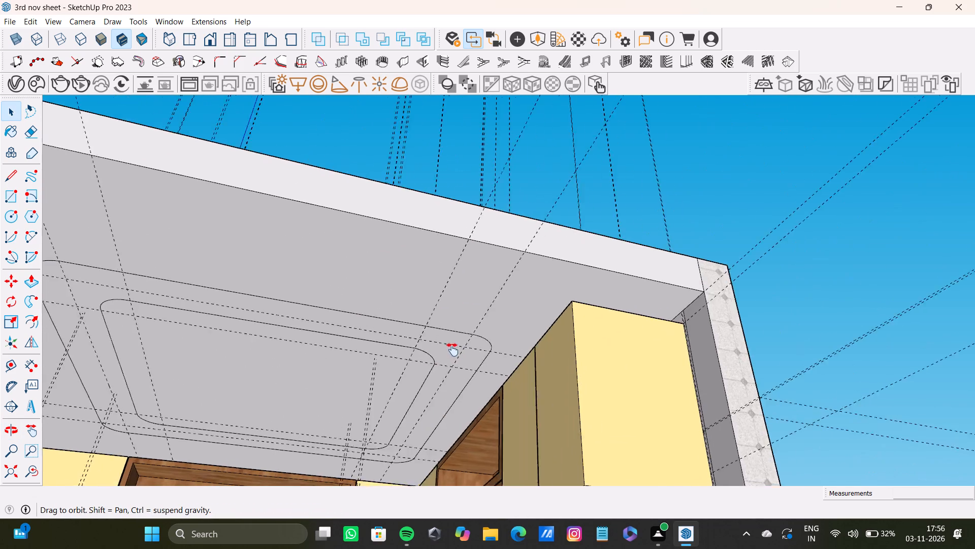
pyautogui.keyDown('shift'); pyautogui.moveTo(452, 350); pyautogui.dragTo(413, 321, button='middle'); pyautogui.keyUp('shift')
pyautogui.scroll(6, 400, 317)
pyautogui.click(399, 303)
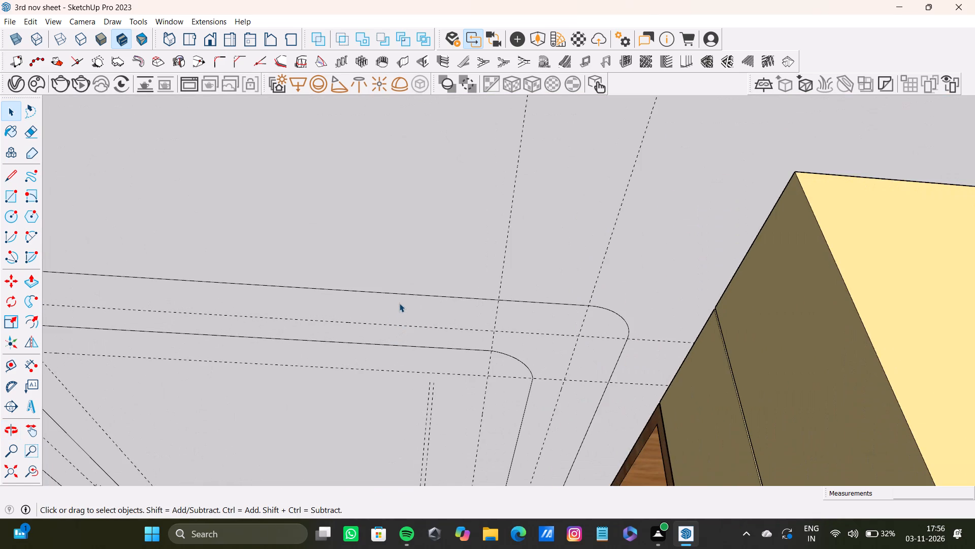
pyautogui.press('f')
pyautogui.moveTo(399, 303); pyautogui.dragTo(390, 297)
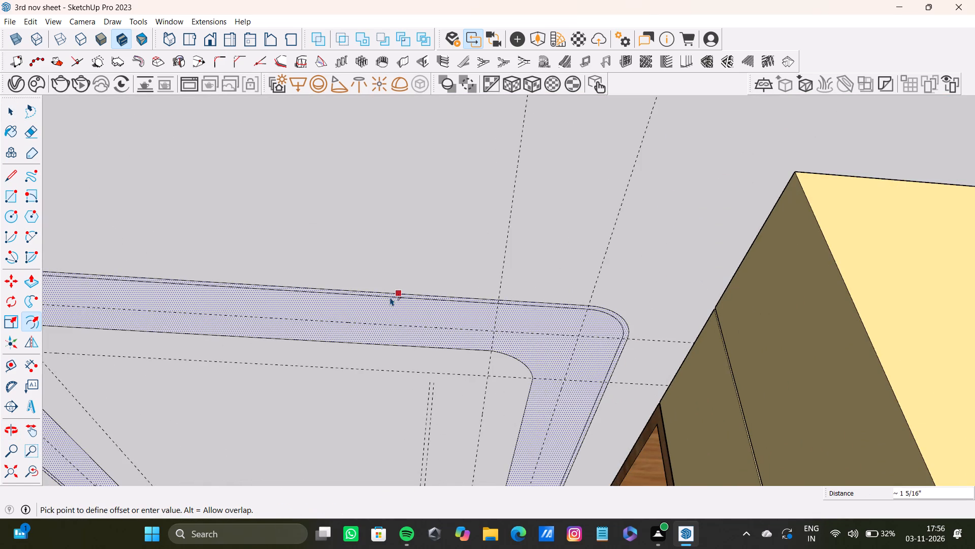
pyautogui.moveTo(390, 297); pyautogui.dragTo(388, 306)
# Offset the rounded inner ceiling outline slightly inward to form a narrow border around the central face.
pyautogui.scroll(-7, 353, 409)
pyautogui.moveTo(360, 403); pyautogui.dragTo(424, 354, button='middle')
pyautogui.scroll(4, 335, 340)
pyautogui.press('space')
pyautogui.click(295, 308)
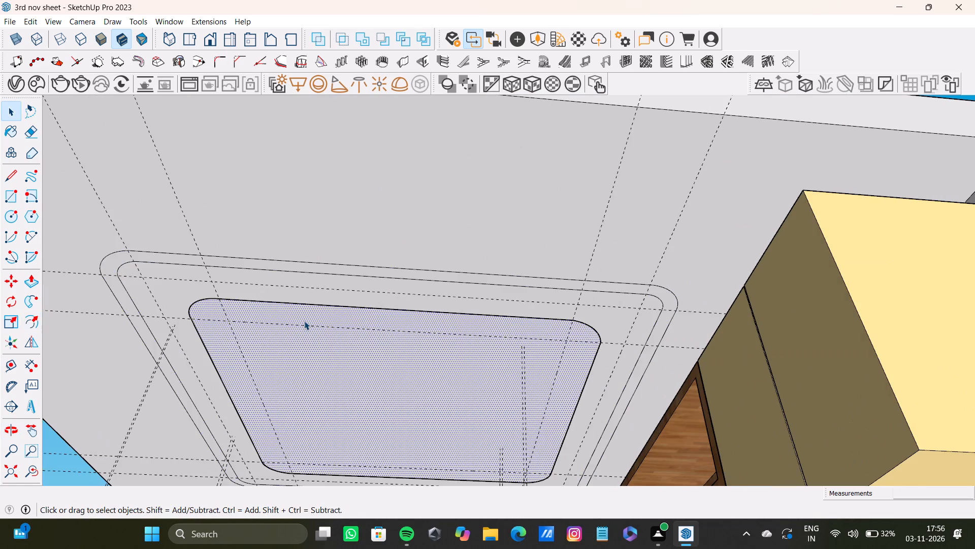
pyautogui.press('f')
pyautogui.moveTo(305, 320); pyautogui.dragTo(297, 316)
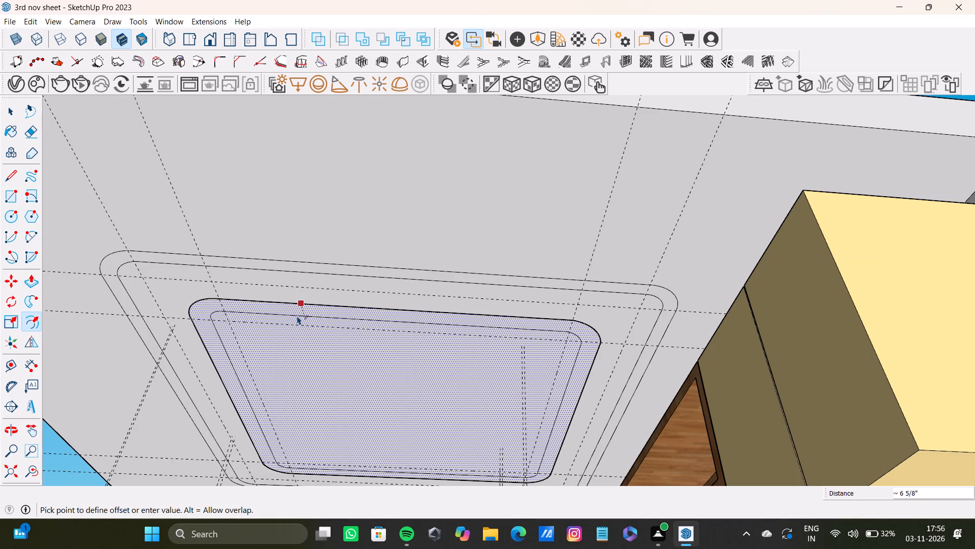
pyautogui.moveTo(297, 316); pyautogui.dragTo(258, 308)
pyautogui.press('space')
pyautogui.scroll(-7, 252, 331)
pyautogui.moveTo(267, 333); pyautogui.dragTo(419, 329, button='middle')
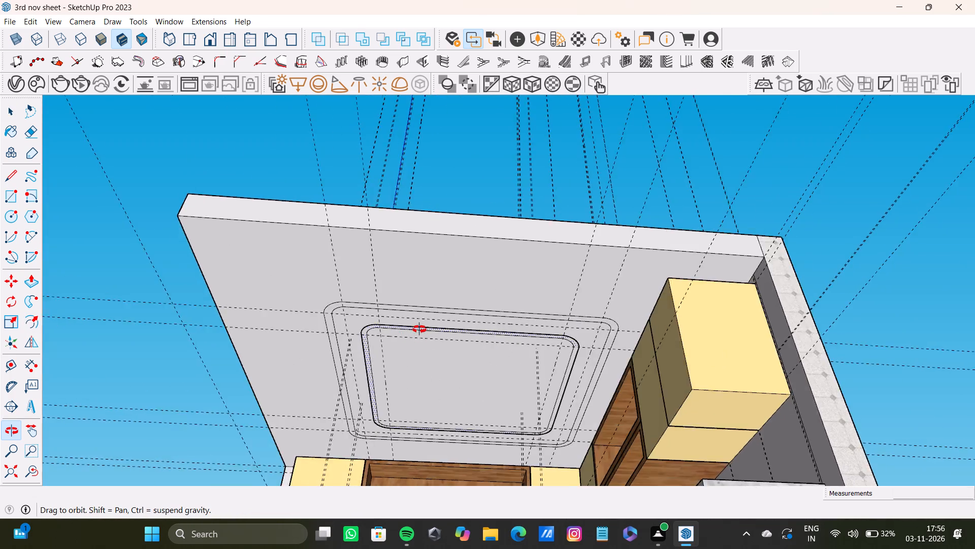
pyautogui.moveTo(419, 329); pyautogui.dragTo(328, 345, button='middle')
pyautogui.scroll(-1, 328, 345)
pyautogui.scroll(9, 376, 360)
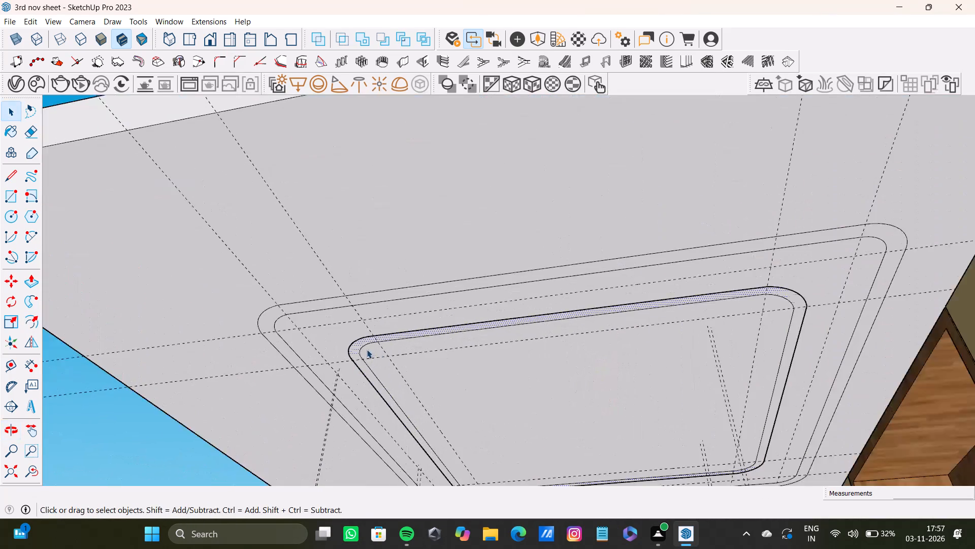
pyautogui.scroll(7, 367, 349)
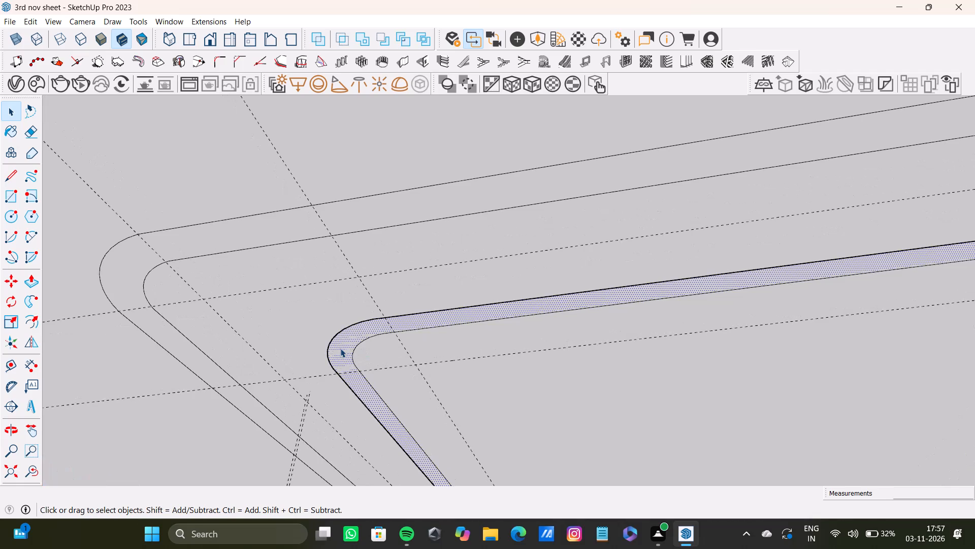
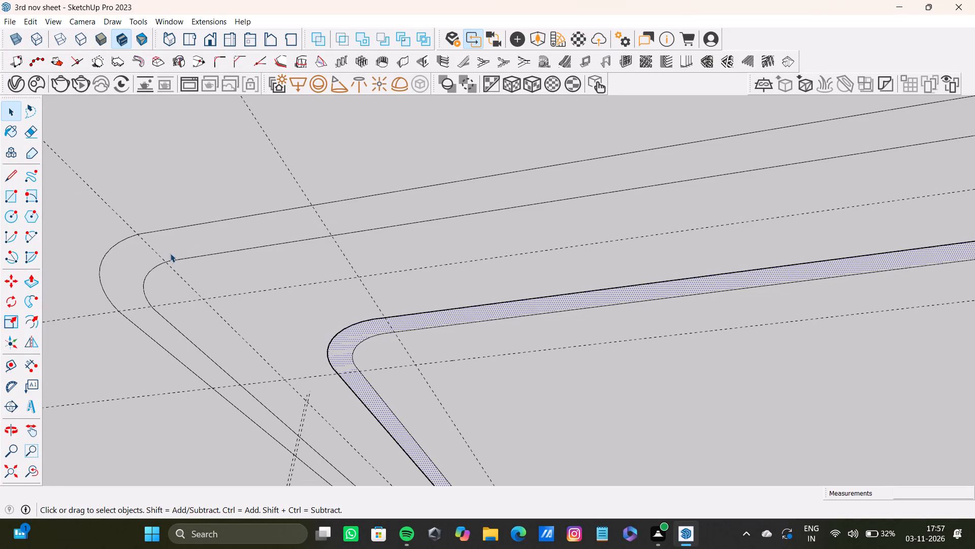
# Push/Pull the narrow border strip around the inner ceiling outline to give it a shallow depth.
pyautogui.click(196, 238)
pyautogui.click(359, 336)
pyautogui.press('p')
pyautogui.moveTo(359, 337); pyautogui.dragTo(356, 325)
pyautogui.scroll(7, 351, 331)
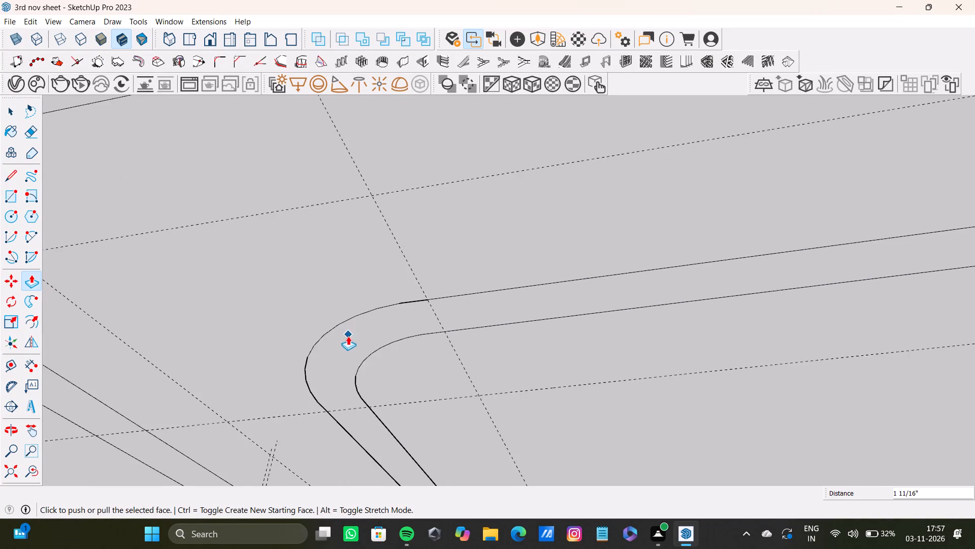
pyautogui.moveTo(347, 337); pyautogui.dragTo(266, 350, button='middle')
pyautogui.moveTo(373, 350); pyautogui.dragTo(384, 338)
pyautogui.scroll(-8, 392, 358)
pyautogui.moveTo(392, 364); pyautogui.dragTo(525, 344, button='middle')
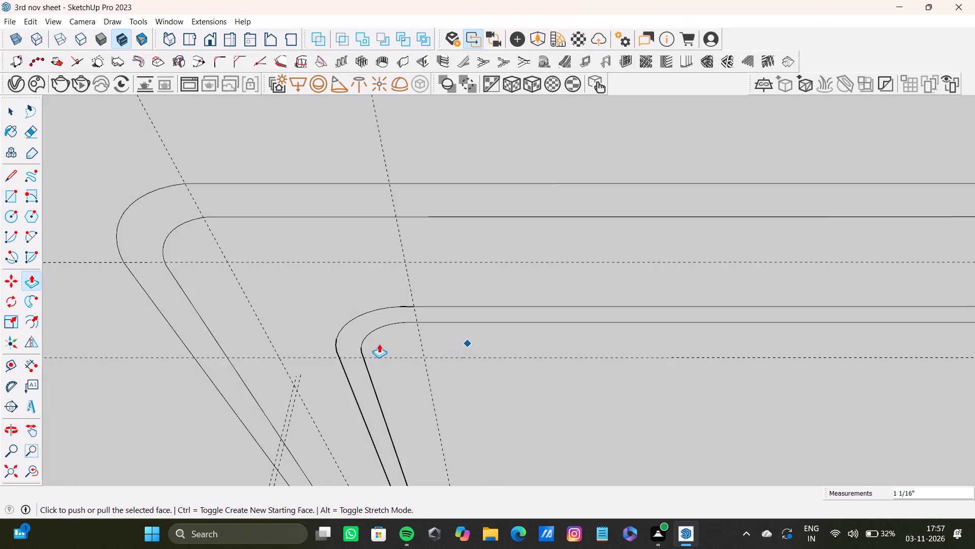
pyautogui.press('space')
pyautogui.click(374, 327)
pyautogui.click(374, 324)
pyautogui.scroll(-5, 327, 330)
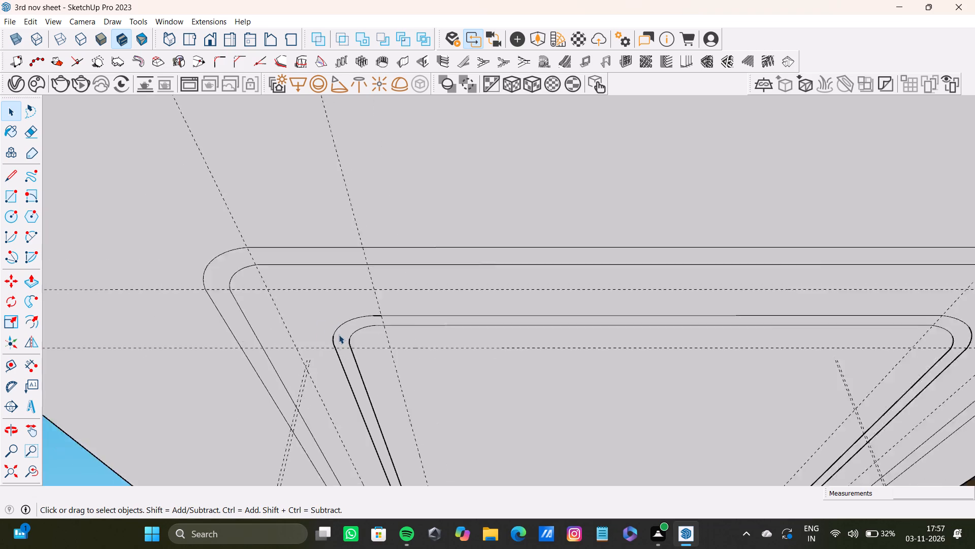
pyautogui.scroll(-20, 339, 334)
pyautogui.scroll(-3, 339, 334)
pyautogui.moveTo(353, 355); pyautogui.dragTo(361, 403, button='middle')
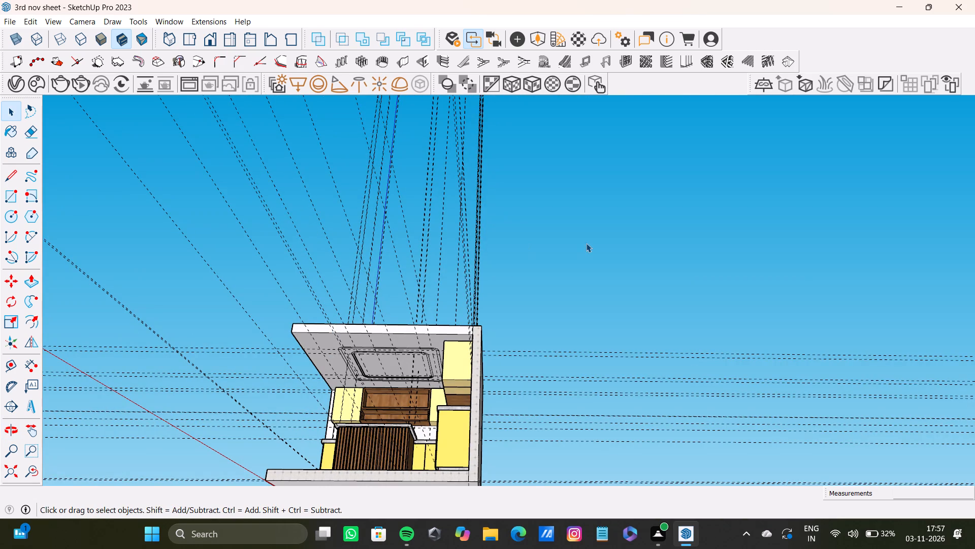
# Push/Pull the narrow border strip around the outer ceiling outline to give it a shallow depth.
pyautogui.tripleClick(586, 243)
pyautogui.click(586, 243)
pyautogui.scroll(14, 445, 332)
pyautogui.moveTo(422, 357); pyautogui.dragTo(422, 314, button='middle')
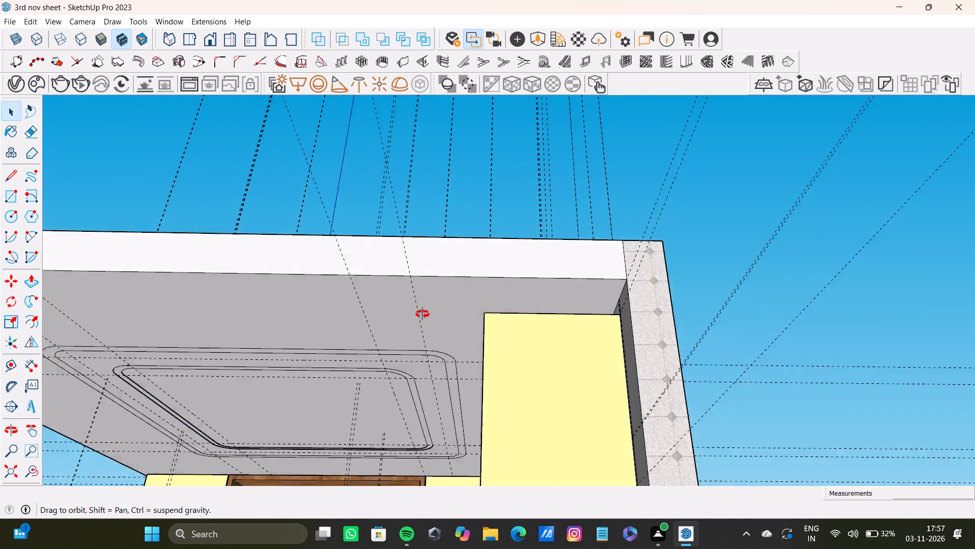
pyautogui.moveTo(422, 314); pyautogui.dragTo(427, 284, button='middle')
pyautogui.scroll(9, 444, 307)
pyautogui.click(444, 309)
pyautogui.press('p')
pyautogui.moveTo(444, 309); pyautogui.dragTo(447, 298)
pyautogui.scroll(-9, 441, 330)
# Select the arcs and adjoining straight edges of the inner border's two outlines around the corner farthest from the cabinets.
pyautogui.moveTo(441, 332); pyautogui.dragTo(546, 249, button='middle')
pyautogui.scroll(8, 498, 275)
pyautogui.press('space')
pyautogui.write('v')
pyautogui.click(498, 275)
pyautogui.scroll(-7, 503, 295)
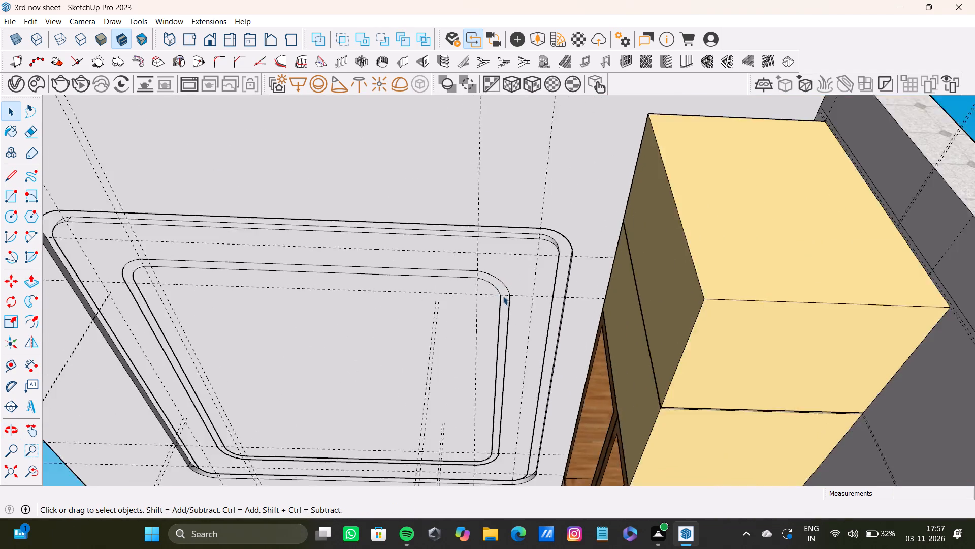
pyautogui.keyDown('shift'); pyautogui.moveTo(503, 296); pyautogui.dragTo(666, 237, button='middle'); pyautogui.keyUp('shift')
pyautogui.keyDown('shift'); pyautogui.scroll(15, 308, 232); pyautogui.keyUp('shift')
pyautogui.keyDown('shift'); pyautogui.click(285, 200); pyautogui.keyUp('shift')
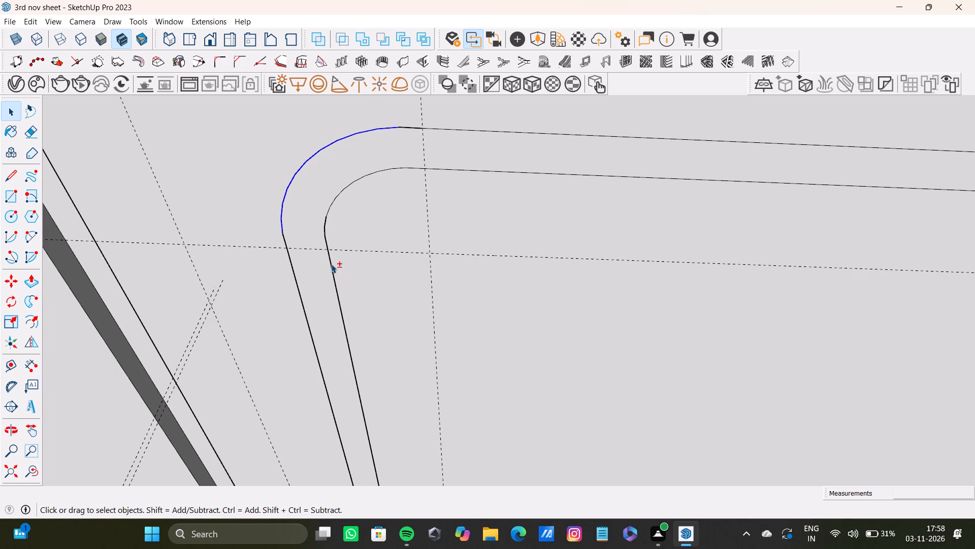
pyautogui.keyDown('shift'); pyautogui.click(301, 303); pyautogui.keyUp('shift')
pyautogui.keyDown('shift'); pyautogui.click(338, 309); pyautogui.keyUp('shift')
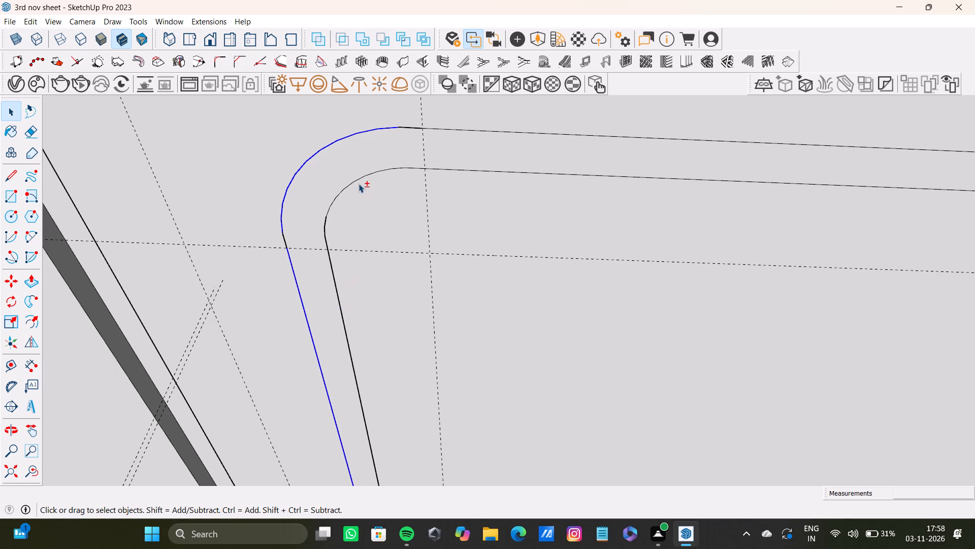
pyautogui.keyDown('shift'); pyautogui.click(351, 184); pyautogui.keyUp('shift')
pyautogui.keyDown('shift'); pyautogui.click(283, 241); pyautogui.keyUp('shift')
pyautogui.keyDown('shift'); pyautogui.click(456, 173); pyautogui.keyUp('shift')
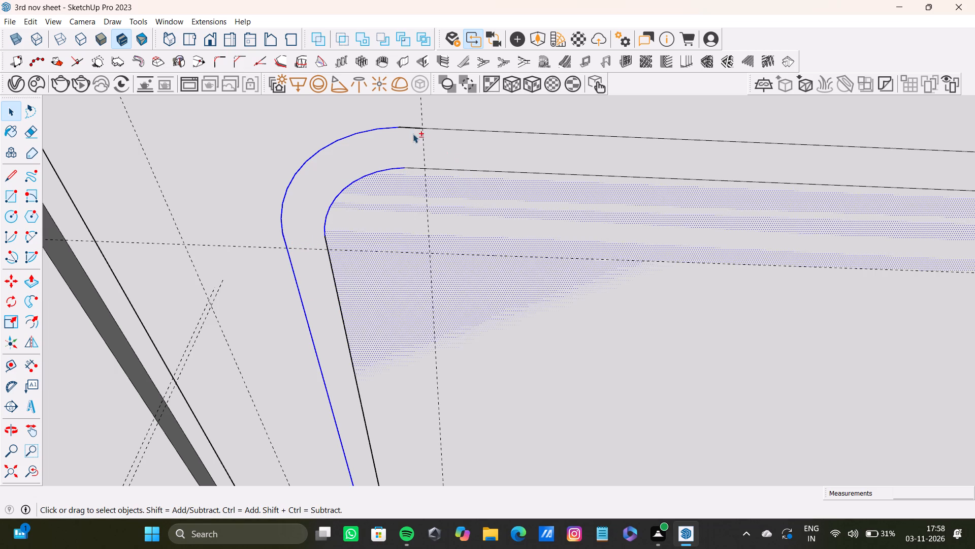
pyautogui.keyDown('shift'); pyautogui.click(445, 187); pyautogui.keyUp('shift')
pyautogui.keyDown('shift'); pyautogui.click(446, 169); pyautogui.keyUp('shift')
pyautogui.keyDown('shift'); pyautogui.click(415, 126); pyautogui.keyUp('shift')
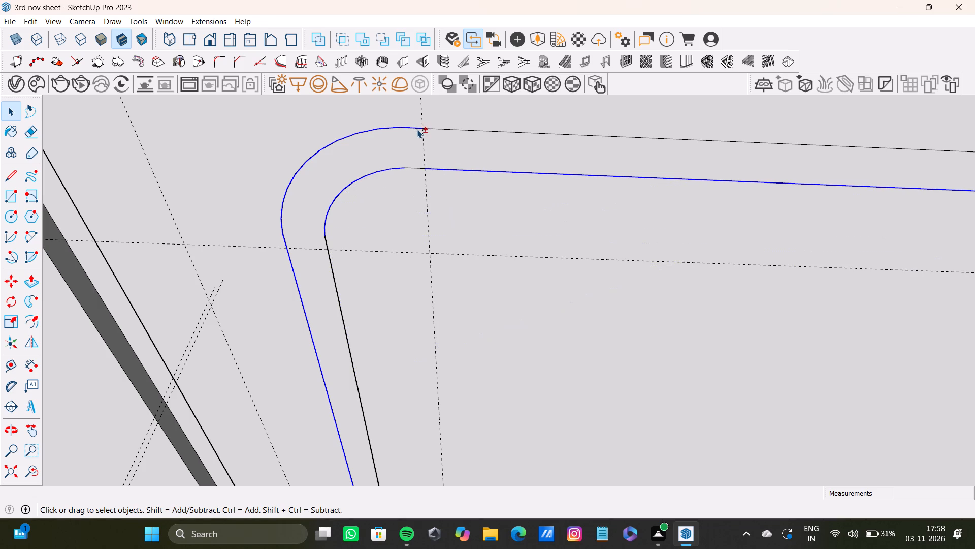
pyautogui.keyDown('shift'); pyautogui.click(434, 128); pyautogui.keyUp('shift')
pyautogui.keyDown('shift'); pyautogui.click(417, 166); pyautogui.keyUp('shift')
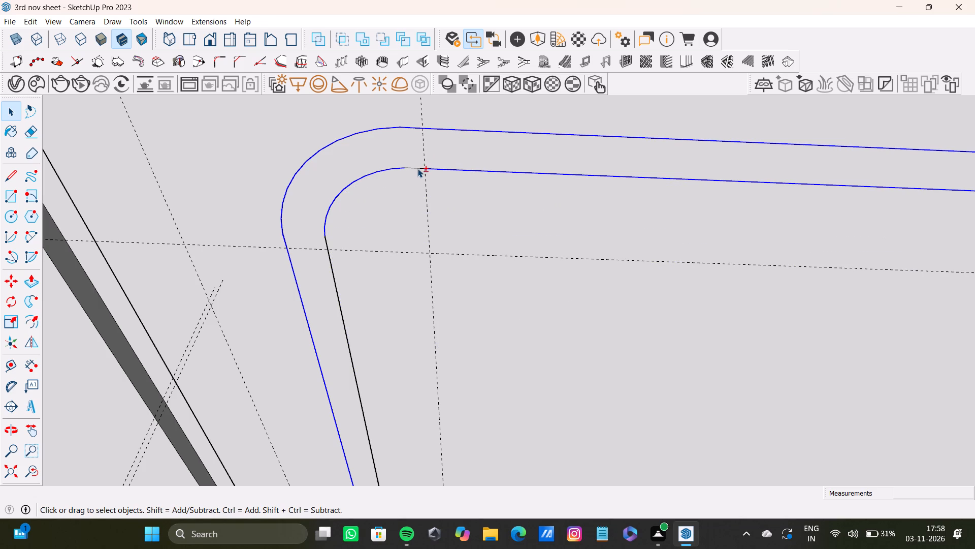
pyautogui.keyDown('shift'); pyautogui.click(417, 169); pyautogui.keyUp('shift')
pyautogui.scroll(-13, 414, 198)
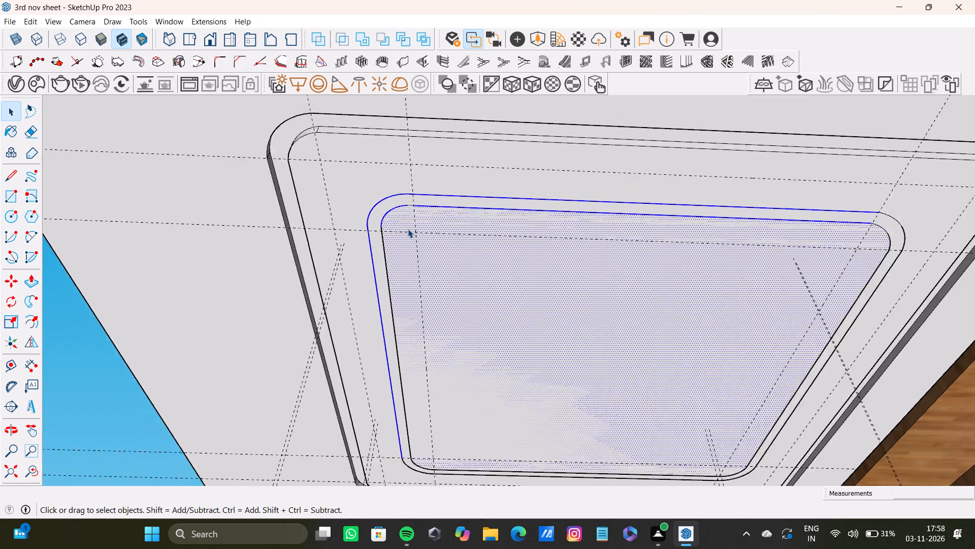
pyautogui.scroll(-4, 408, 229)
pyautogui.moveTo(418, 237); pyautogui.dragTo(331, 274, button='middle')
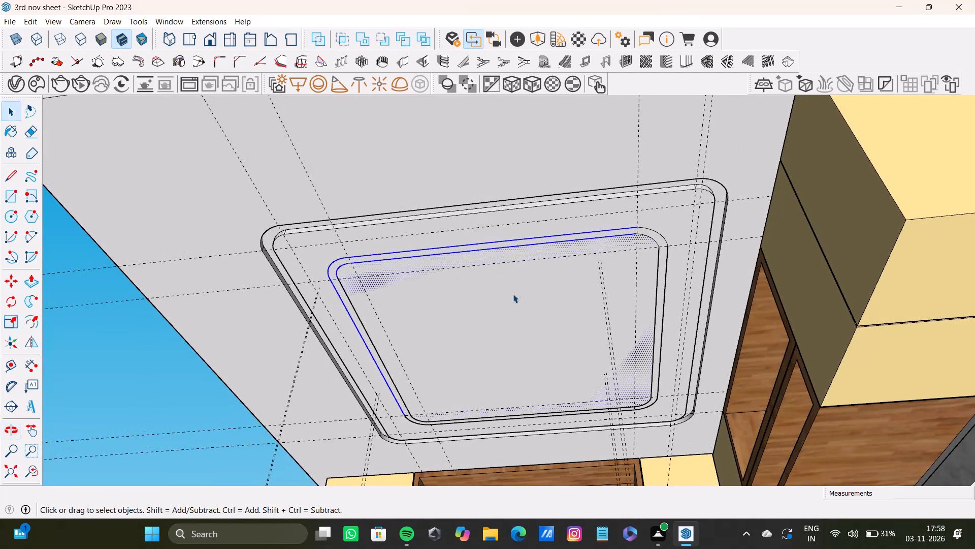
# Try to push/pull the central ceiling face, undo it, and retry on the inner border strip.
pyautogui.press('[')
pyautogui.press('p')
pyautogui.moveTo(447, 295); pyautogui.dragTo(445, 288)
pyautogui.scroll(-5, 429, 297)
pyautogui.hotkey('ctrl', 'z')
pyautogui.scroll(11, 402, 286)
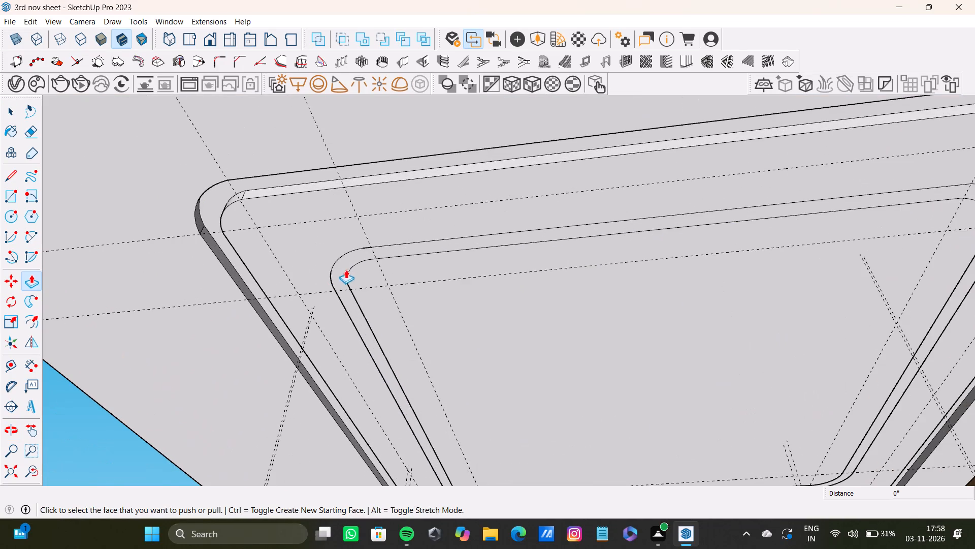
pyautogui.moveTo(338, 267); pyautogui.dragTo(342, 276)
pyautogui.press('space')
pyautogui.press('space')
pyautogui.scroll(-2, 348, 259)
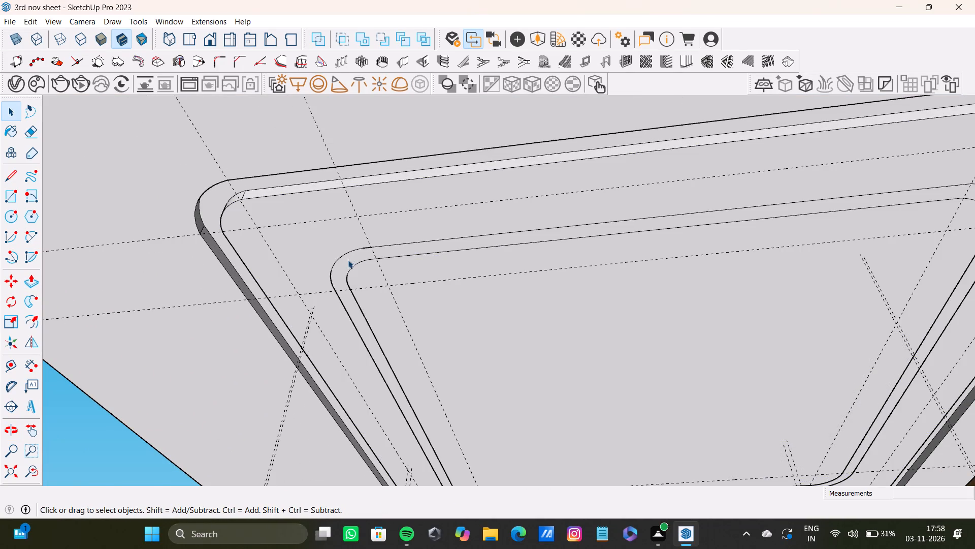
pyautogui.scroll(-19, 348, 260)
# Undo the border depths and both offset borders, back to the plain rounded outer and inner outlines.
pyautogui.moveTo(373, 266); pyautogui.dragTo(504, 307, button='middle')
pyautogui.hotkey('ctrl', 'z')
pyautogui.hotkey('ctrl', 'z')
pyautogui.hotkey('ctrl', 'z')
pyautogui.hotkey('ctrl', 'z')
pyautogui.hotkey('ctrl', 'z')
pyautogui.hotkey('ctrl', 'z')
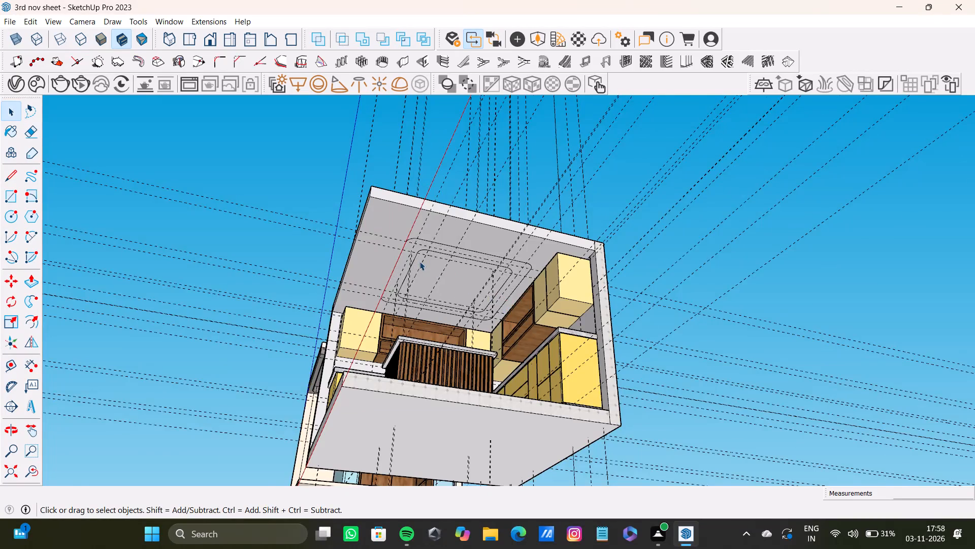
# Select the inner outline's edge farthest from the shelves, its open-side edge, its shelf-side edge and the two arcs joining them.
pyautogui.scroll(4, 419, 261)
pyautogui.moveTo(421, 261); pyautogui.dragTo(313, 261, button='middle')
pyautogui.scroll(8, 420, 263)
pyautogui.scroll(-3, 417, 306)
pyautogui.moveTo(417, 306); pyautogui.dragTo(404, 211, button='middle')
pyautogui.keyDown('shift'); pyautogui.scroll(3, 384, 209); pyautogui.keyUp('shift')
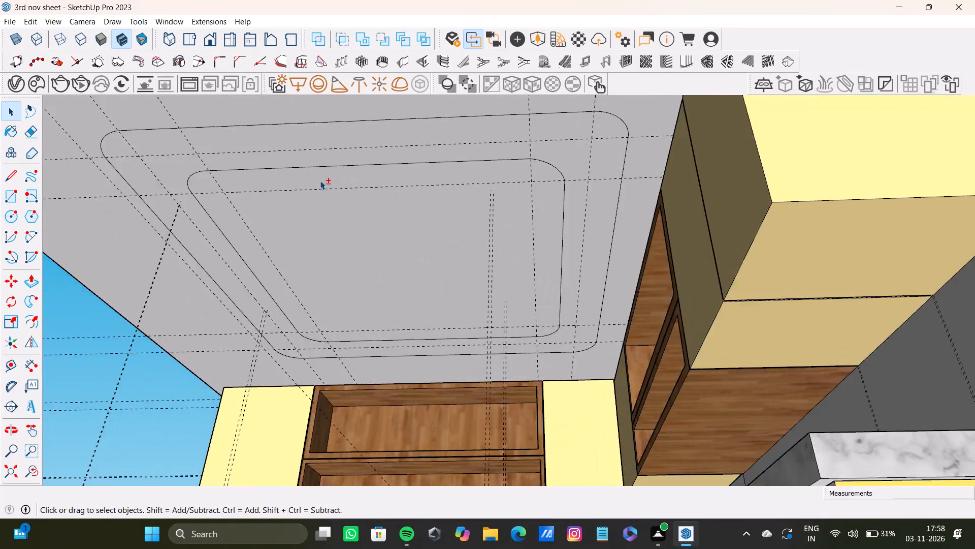
pyautogui.keyDown('shift'); pyautogui.scroll(7, 320, 180); pyautogui.keyUp('shift')
pyautogui.keyDown('shift'); pyautogui.click(370, 155); pyautogui.keyUp('shift')
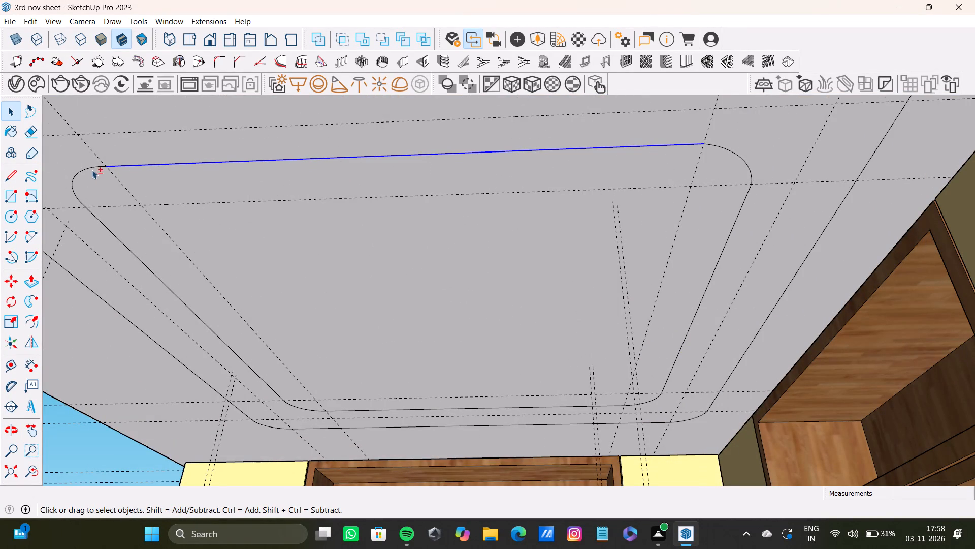
pyautogui.keyDown('shift'); pyautogui.click(93, 166); pyautogui.keyUp('shift')
pyautogui.keyDown('shift'); pyautogui.click(119, 240); pyautogui.keyUp('shift')
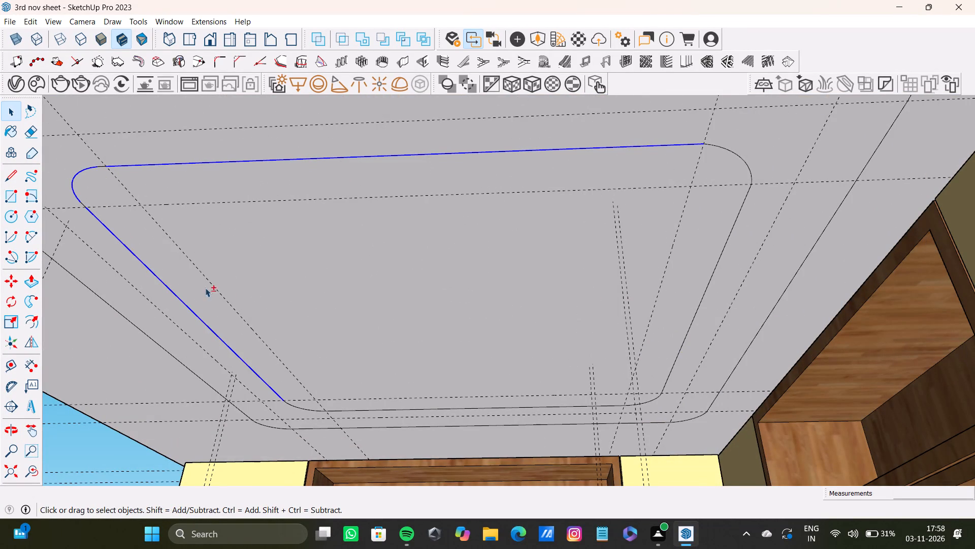
pyautogui.keyDown('shift'); pyautogui.moveTo(237, 306); pyautogui.dragTo(236, 292, button='middle'); pyautogui.keyUp('shift')
pyautogui.keyDown('shift'); pyautogui.scroll(14, 0, 177); pyautogui.keyUp('shift')
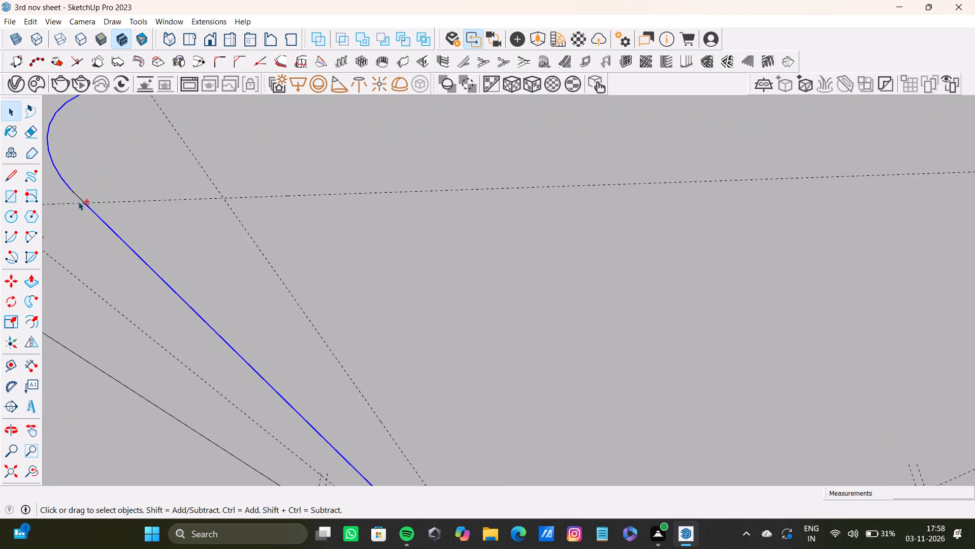
pyautogui.keyDown('shift'); pyautogui.click(80, 199); pyautogui.keyUp('shift')
pyautogui.keyDown('shift'); pyautogui.scroll(-7, 123, 211); pyautogui.keyUp('shift')
pyautogui.keyDown('shift'); pyautogui.moveTo(372, 296); pyautogui.dragTo(284, 193, button='middle'); pyautogui.keyUp('shift')
pyautogui.keyDown('shift'); pyautogui.scroll(1, 375, 316); pyautogui.keyUp('shift')
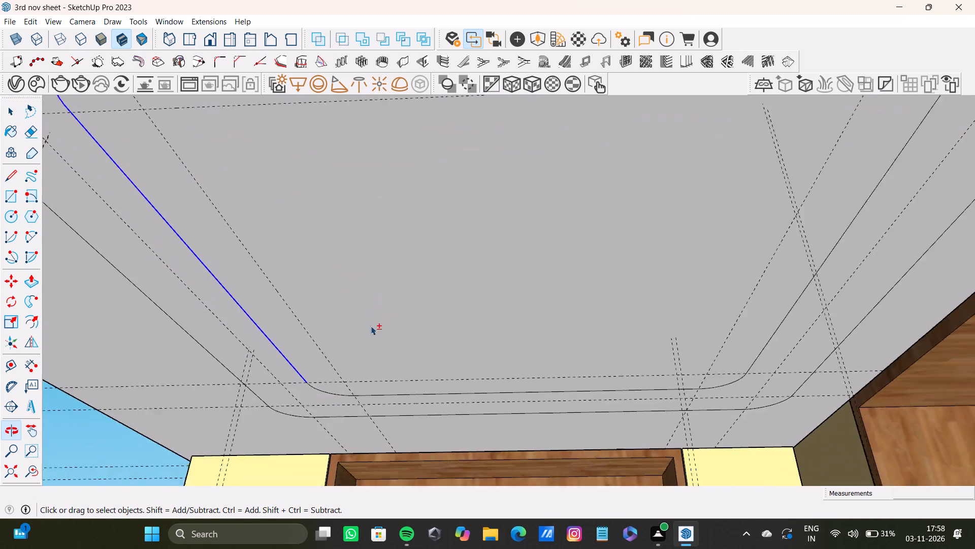
pyautogui.keyDown('shift'); pyautogui.scroll(5, 371, 326); pyautogui.keyUp('shift')
pyautogui.keyDown('shift'); pyautogui.moveTo(381, 399); pyautogui.dragTo(378, 338, button='middle'); pyautogui.keyUp('shift')
pyautogui.keyDown('shift'); pyautogui.scroll(6, 321, 368); pyautogui.keyUp('shift')
pyautogui.keyDown('shift'); pyautogui.click(314, 361); pyautogui.keyUp('shift')
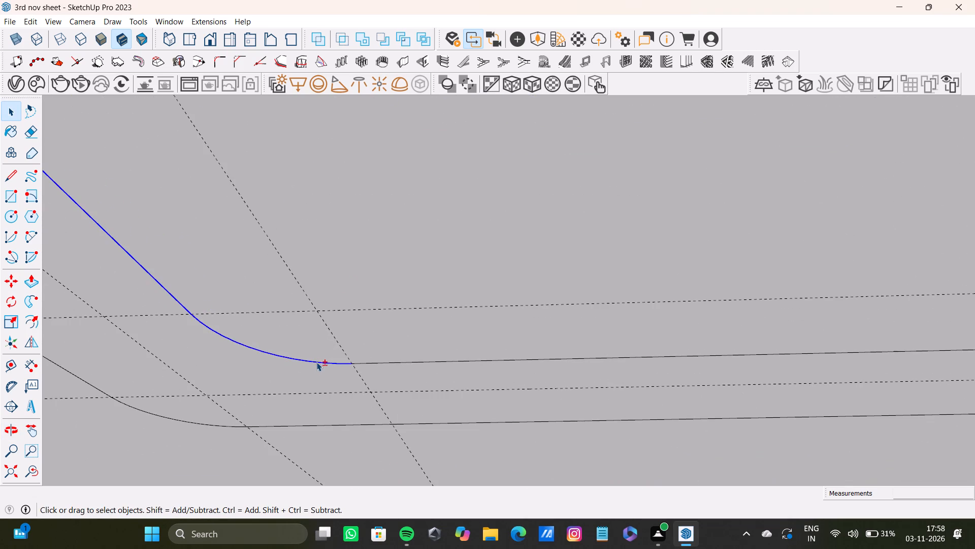
pyautogui.keyDown('shift'); pyautogui.click(362, 361); pyautogui.keyUp('shift')
pyautogui.keyDown('shift'); pyautogui.click(367, 350); pyautogui.keyUp('shift')
pyautogui.keyDown('shift'); pyautogui.click(374, 363); pyautogui.keyUp('shift')
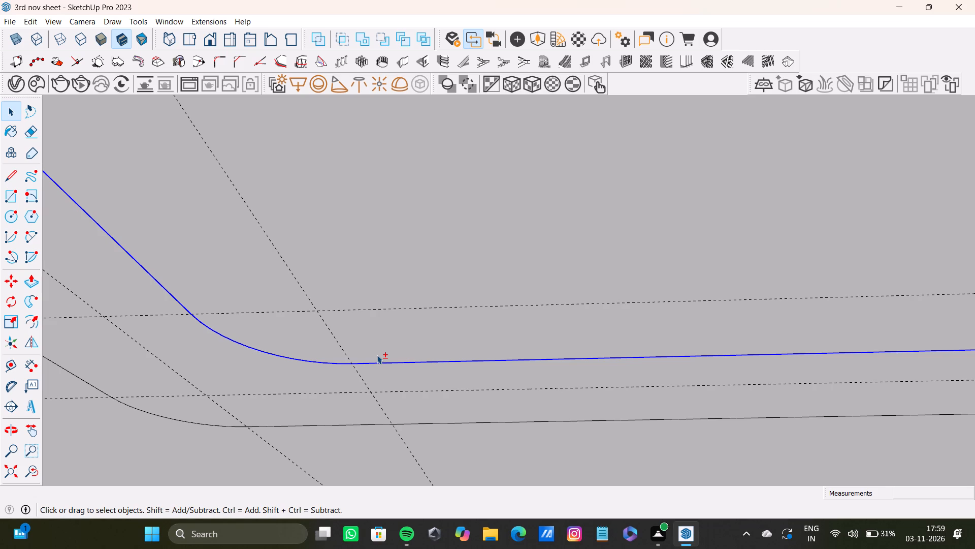
# Add the inner outline's remaining cabinet-side edge, its two corner arcs and the leftover short segment to the selection.
pyautogui.keyDown('shift'); pyautogui.scroll(-18, 374, 354); pyautogui.keyUp('shift')
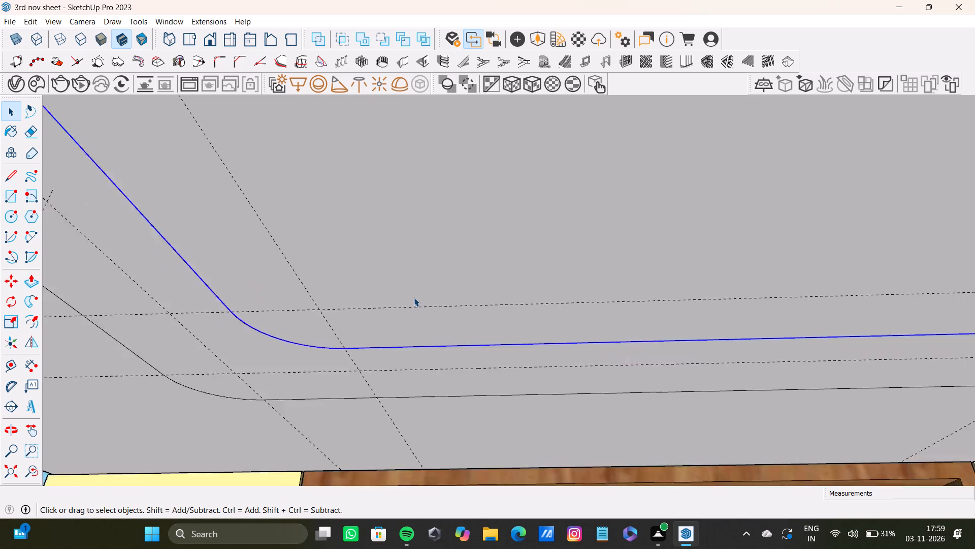
pyautogui.keyDown('shift'); pyautogui.scroll(-9, 414, 297); pyautogui.keyUp('shift')
pyautogui.keyDown('shift'); pyautogui.moveTo(414, 297); pyautogui.dragTo(356, 322, button='middle'); pyautogui.keyUp('shift')
pyautogui.keyDown('shift'); pyautogui.scroll(9, 640, 338); pyautogui.keyUp('shift')
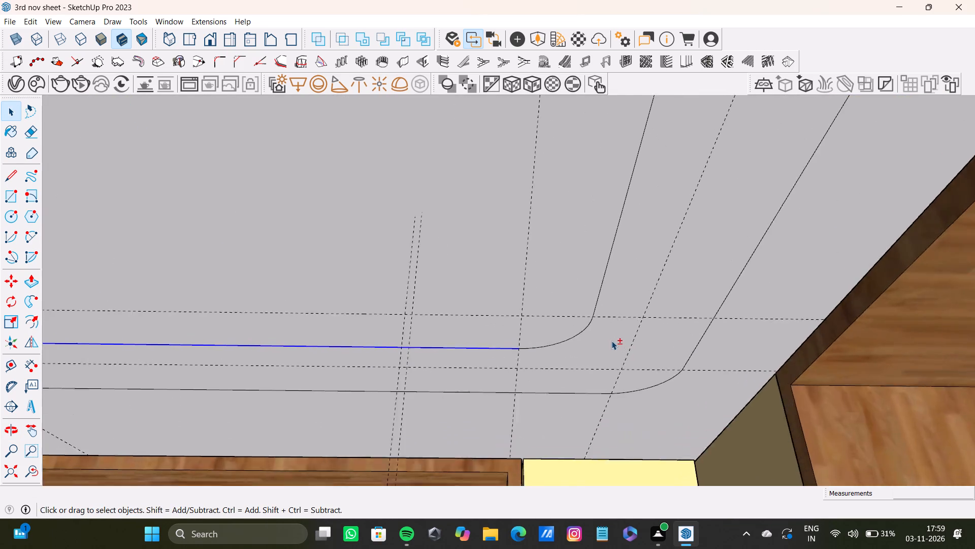
pyautogui.keyDown('shift'); pyautogui.scroll(5, 611, 341); pyautogui.keyUp('shift')
pyautogui.keyDown('shift'); pyautogui.click(572, 318); pyautogui.keyUp('shift')
pyautogui.keyDown('shift'); pyautogui.click(587, 276); pyautogui.keyUp('shift')
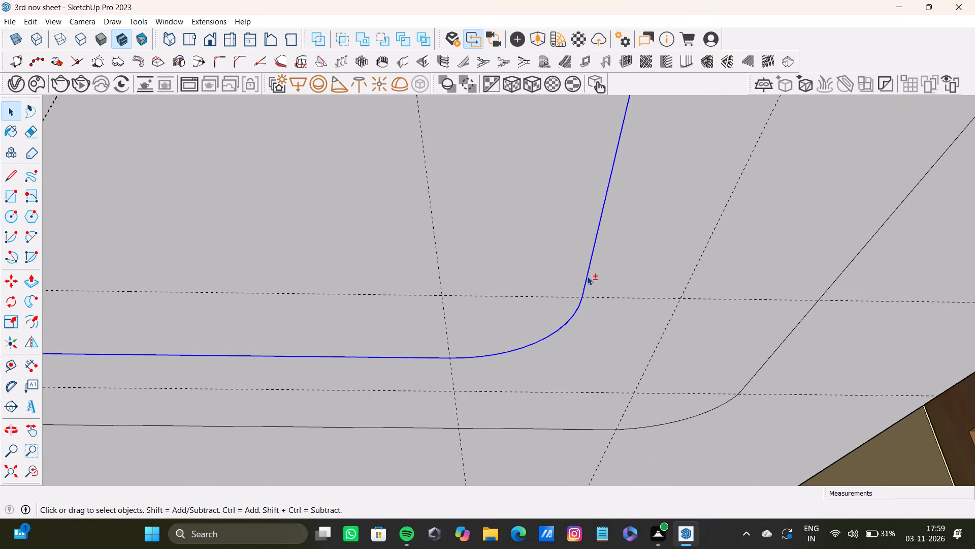
pyautogui.keyDown('shift'); pyautogui.scroll(-15, 562, 271); pyautogui.keyUp('shift')
pyautogui.keyDown('shift'); pyautogui.moveTo(472, 236); pyautogui.dragTo(477, 401, button='middle'); pyautogui.keyUp('shift')
pyautogui.scroll(-2, 480, 304)
pyautogui.keyDown('shift'); pyautogui.scroll(3, 527, 188); pyautogui.keyUp('shift')
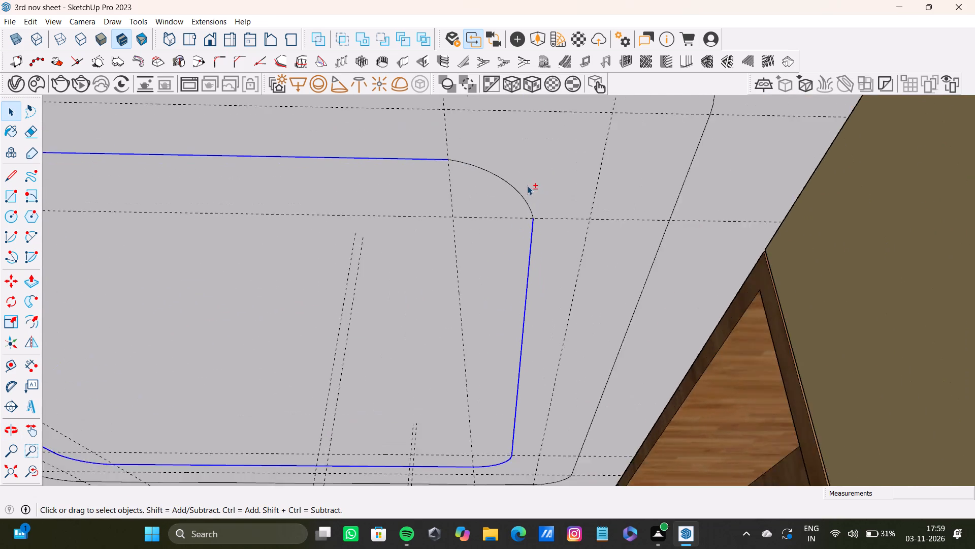
pyautogui.keyDown('shift'); pyautogui.scroll(8, 527, 186); pyautogui.keyUp('shift')
pyautogui.keyDown('shift'); pyautogui.click(523, 209); pyautogui.keyUp('shift')
pyautogui.keyDown('shift'); pyautogui.scroll(-5, 381, 179); pyautogui.keyUp('shift')
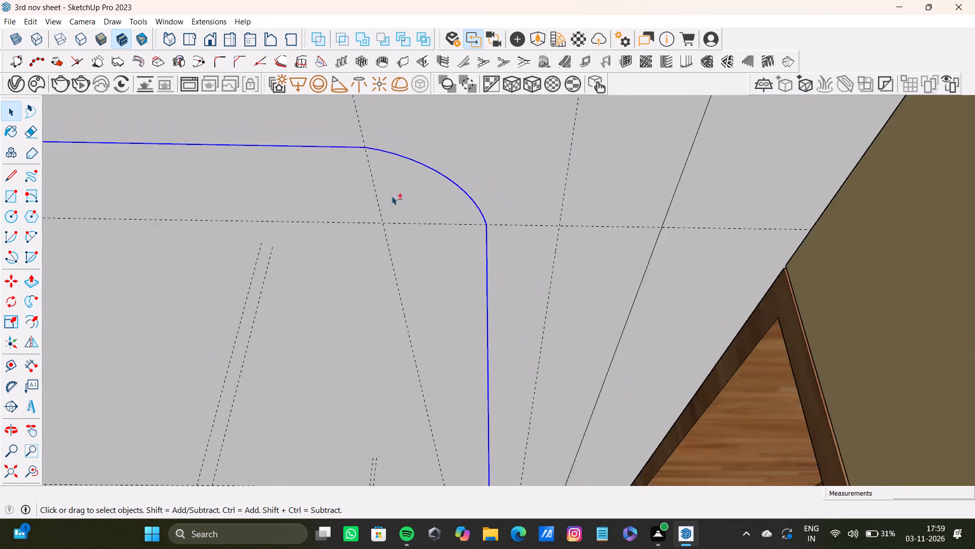
pyautogui.keyDown('shift'); pyautogui.scroll(-14, 392, 196); pyautogui.keyUp('shift')
pyautogui.moveTo(393, 251); pyautogui.dragTo(681, 284, button='middle')
pyautogui.keyDown('shift'); pyautogui.scroll(3, 373, 285); pyautogui.keyUp('shift')
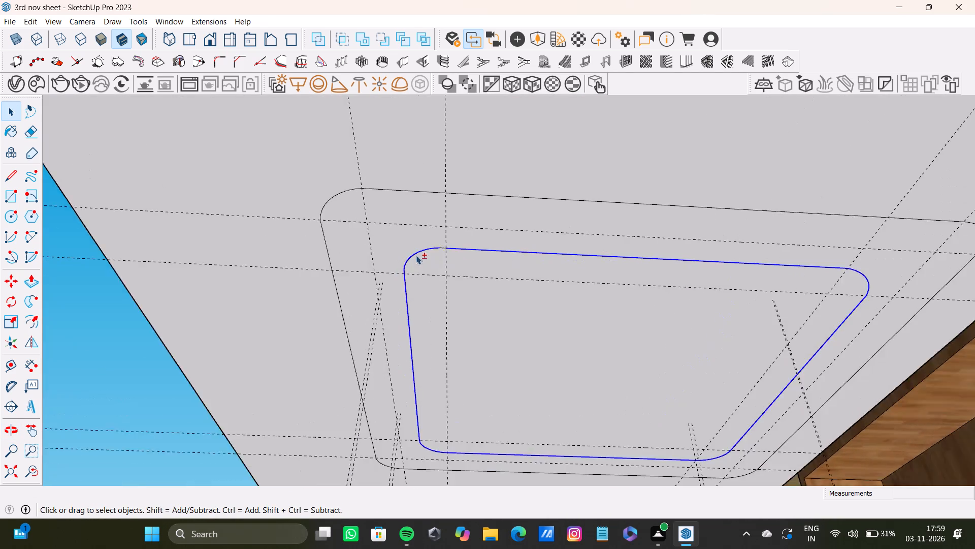
pyautogui.keyDown('shift'); pyautogui.scroll(20, 416, 255); pyautogui.keyUp('shift')
pyautogui.keyDown('shift'); pyautogui.scroll(6, 416, 255); pyautogui.keyUp('shift')
pyautogui.keyDown('shift'); pyautogui.click(480, 251); pyautogui.keyUp('shift')
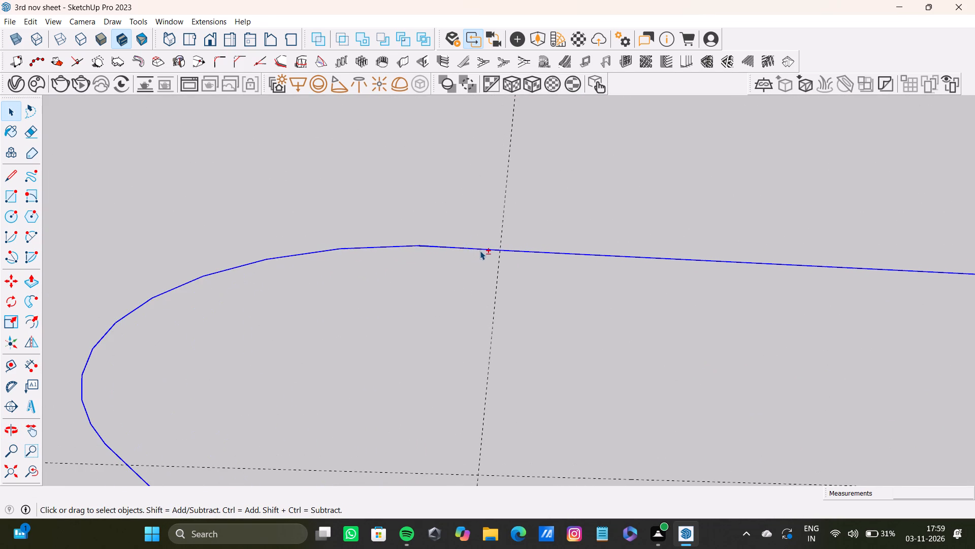
pyautogui.keyDown('shift'); pyautogui.scroll(-20, 480, 260); pyautogui.keyUp('shift')
pyautogui.keyDown('shift'); pyautogui.scroll(-4, 480, 260); pyautogui.keyUp('shift')
pyautogui.keyDown('shift'); pyautogui.scroll(1, 474, 269); pyautogui.keyUp('shift')
pyautogui.keyDown('shift'); pyautogui.moveTo(474, 269); pyautogui.dragTo(370, 266, button='middle'); pyautogui.keyUp('shift')
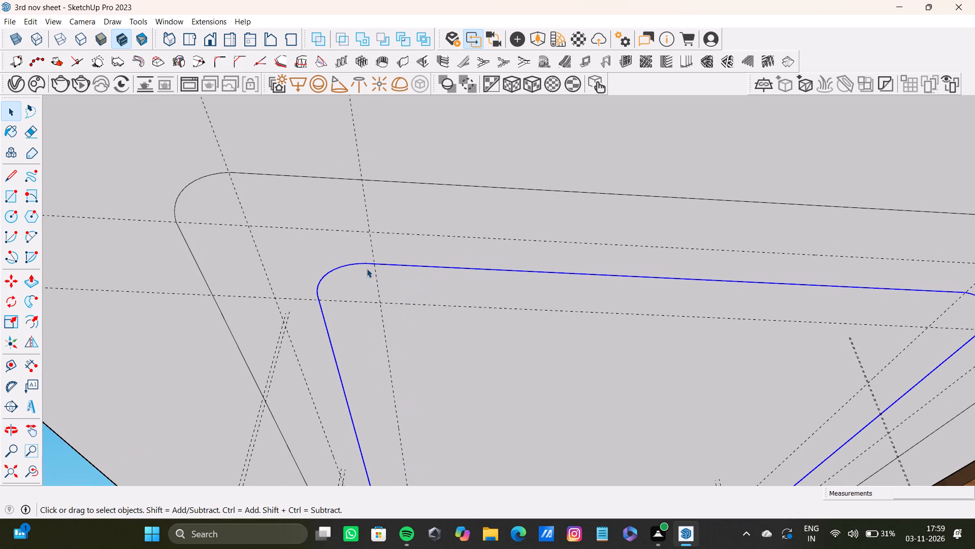
# Offset the selected inner ceiling outline inward by just under 3 inches to form a narrow border.
pyautogui.press('f')
pyautogui.moveTo(353, 285); pyautogui.dragTo(326, 286)
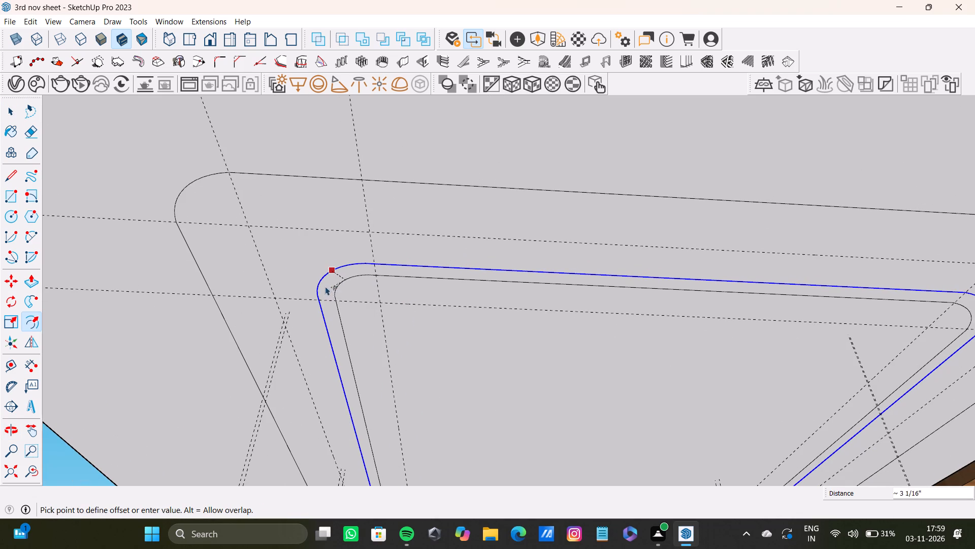
pyautogui.moveTo(326, 286); pyautogui.dragTo(330, 286)
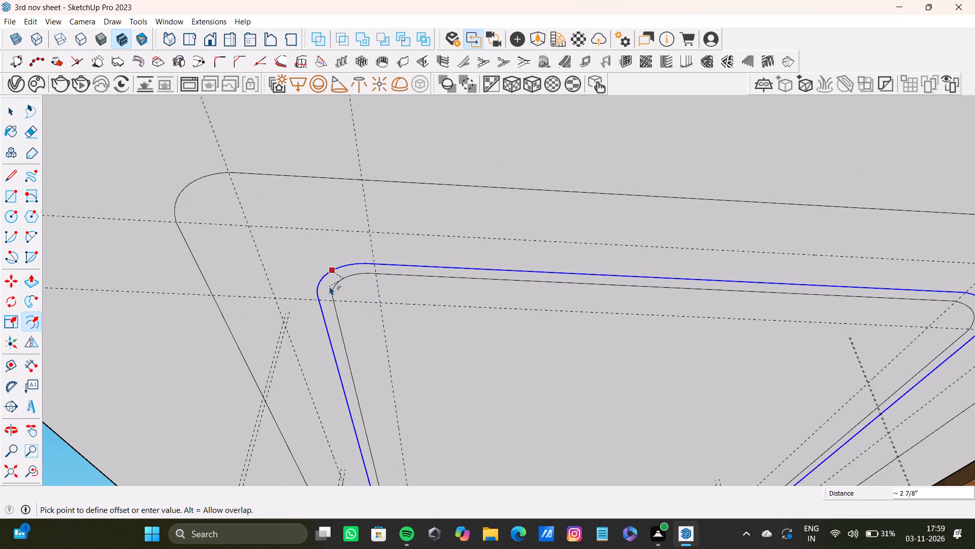
pyautogui.moveTo(330, 286); pyautogui.dragTo(333, 286)
pyautogui.scroll(-11, 336, 287)
pyautogui.moveTo(338, 287); pyautogui.dragTo(334, 270, button='middle')
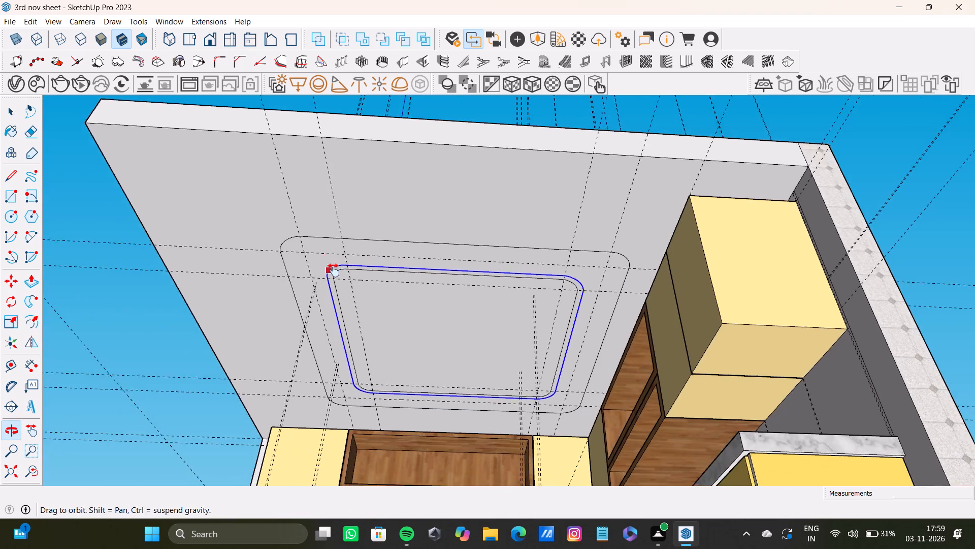
pyautogui.moveTo(334, 270); pyautogui.dragTo(335, 261, button='middle')
# Push/Pull the new border strip around the inner ceiling outline to give it a shallow depth.
pyautogui.scroll(8, 347, 254)
pyautogui.press('space')
pyautogui.click(333, 266)
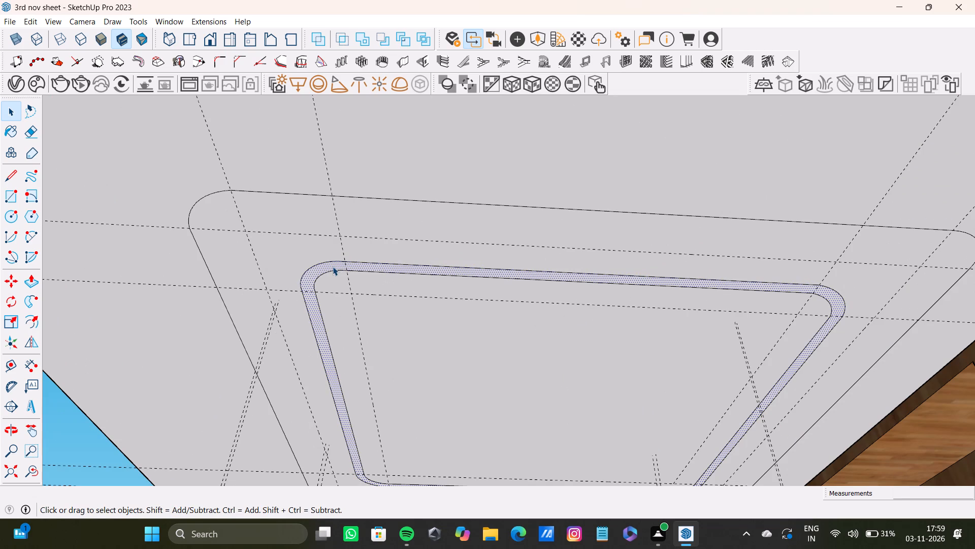
pyautogui.press('p')
pyautogui.moveTo(333, 266); pyautogui.dragTo(333, 259)
pyautogui.scroll(-3, 314, 257)
pyautogui.moveTo(322, 271); pyautogui.dragTo(343, 236, button='middle')
pyautogui.press('space')
# Offset the rounded outer ceiling outline inward by about 3 3/4 inches to form a narrow border.
pyautogui.click(323, 184)
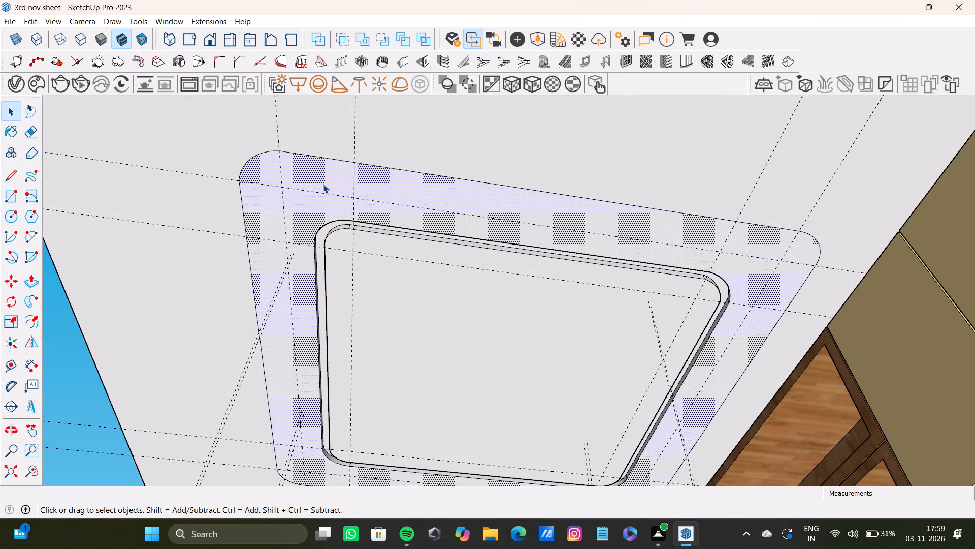
pyautogui.press('f')
pyautogui.moveTo(321, 184); pyautogui.dragTo(287, 164)
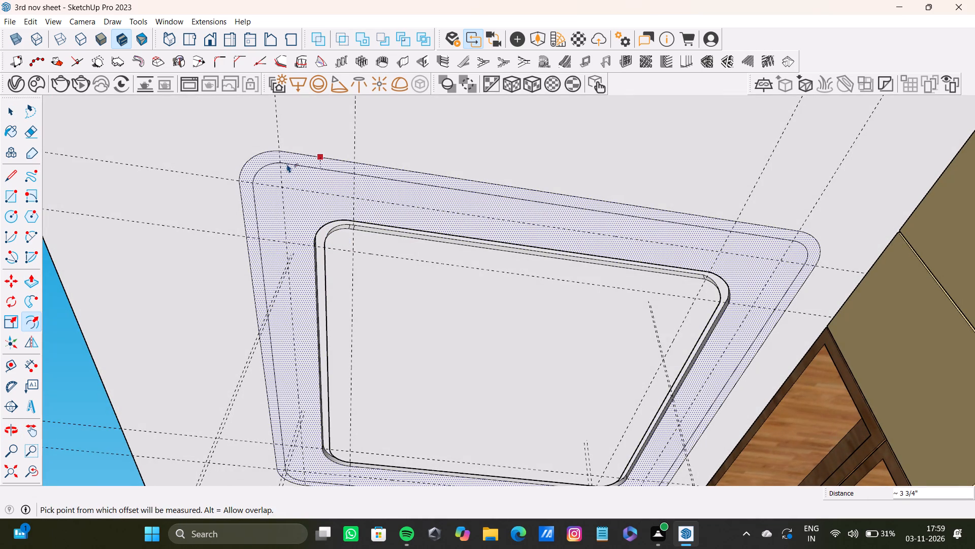
pyautogui.press('space')
# Push/Pull the new border strip around the outer ceiling outline.
pyautogui.click(248, 187)
pyautogui.press('p')
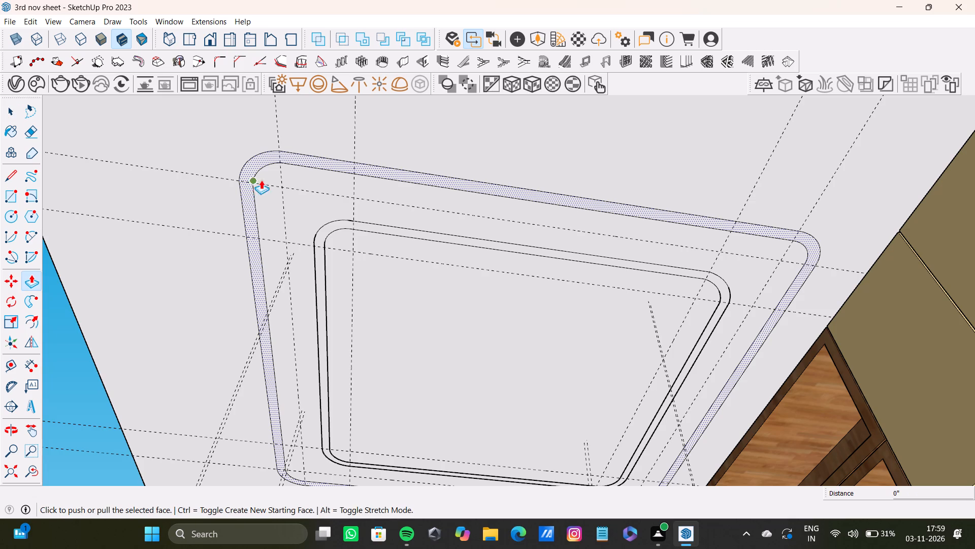
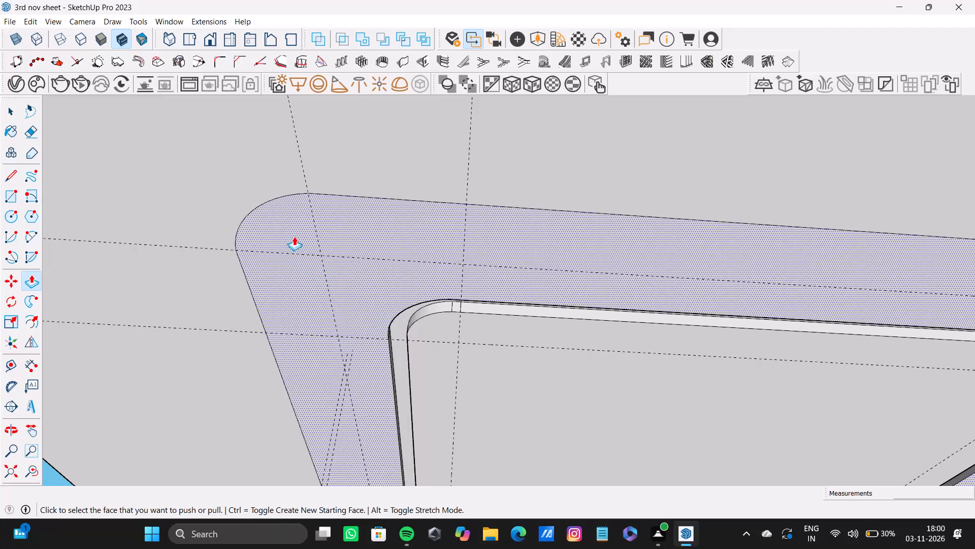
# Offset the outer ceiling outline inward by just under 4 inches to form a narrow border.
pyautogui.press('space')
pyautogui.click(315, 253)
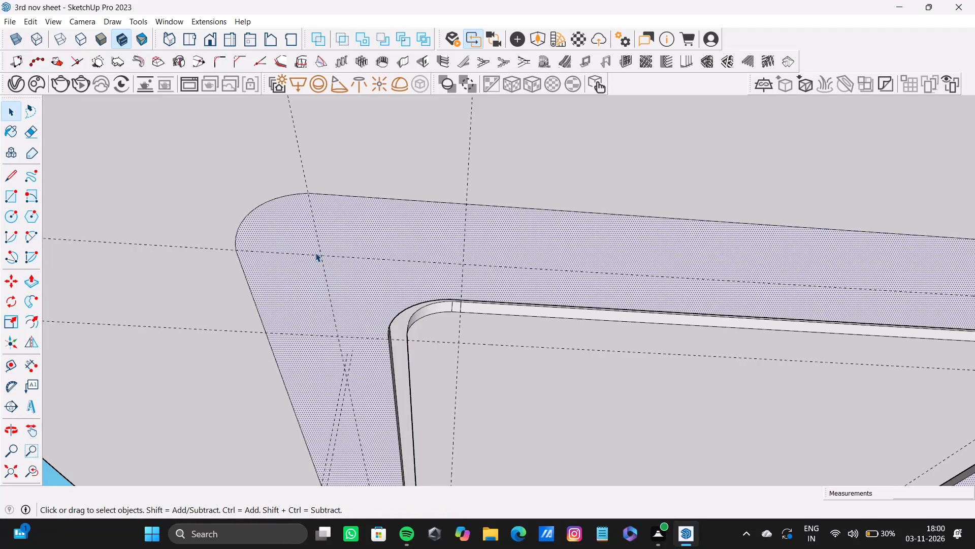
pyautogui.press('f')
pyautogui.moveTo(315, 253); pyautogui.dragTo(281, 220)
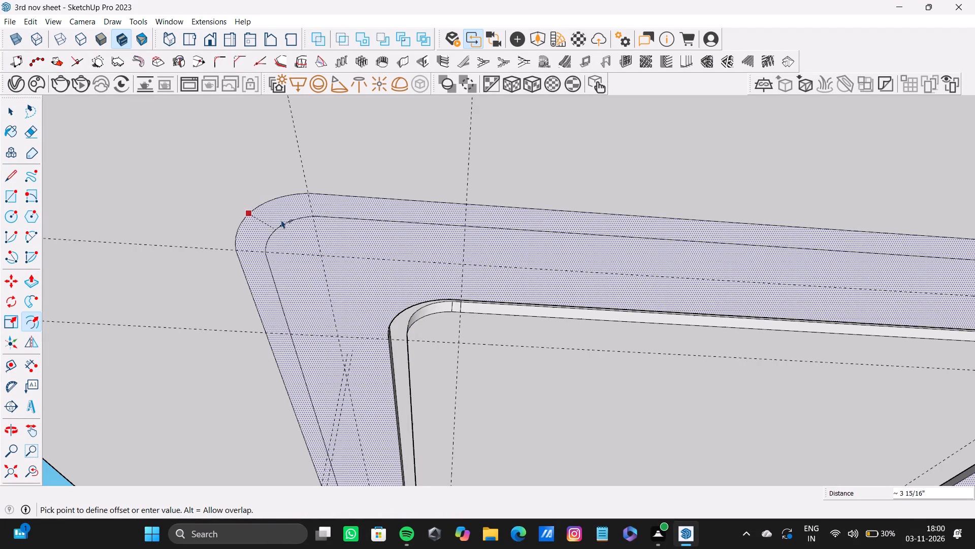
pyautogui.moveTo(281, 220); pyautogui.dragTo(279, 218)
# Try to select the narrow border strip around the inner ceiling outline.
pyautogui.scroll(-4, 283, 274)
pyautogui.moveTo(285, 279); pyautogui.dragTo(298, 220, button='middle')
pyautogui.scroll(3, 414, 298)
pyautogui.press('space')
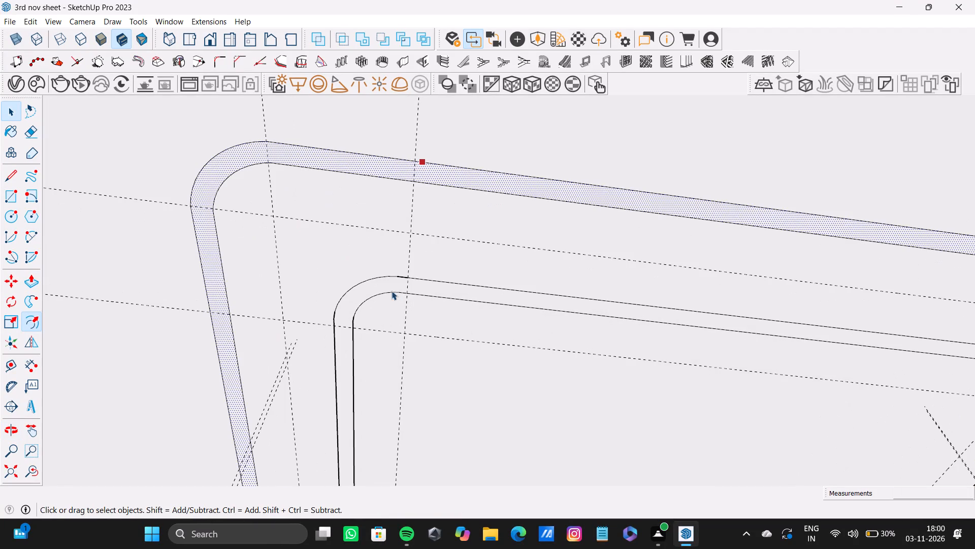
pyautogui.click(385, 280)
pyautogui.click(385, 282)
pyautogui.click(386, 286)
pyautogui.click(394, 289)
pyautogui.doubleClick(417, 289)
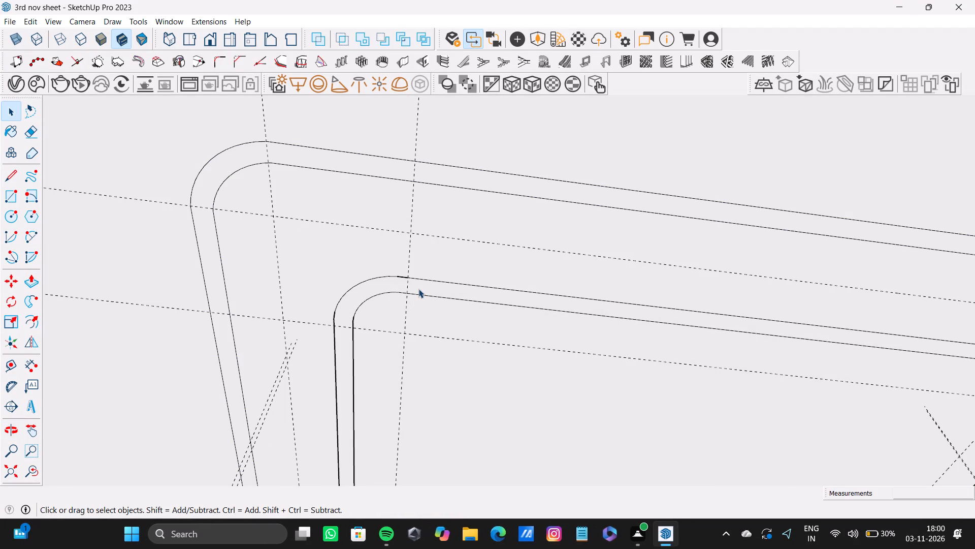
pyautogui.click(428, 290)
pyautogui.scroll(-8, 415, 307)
# Undo the outer border offset, plus the inner border strip's push/pull and offset, leaving the two plain rounded outlines.
pyautogui.hotkey('ctrl', 'z')
pyautogui.hotkey('ctrl', 'z')
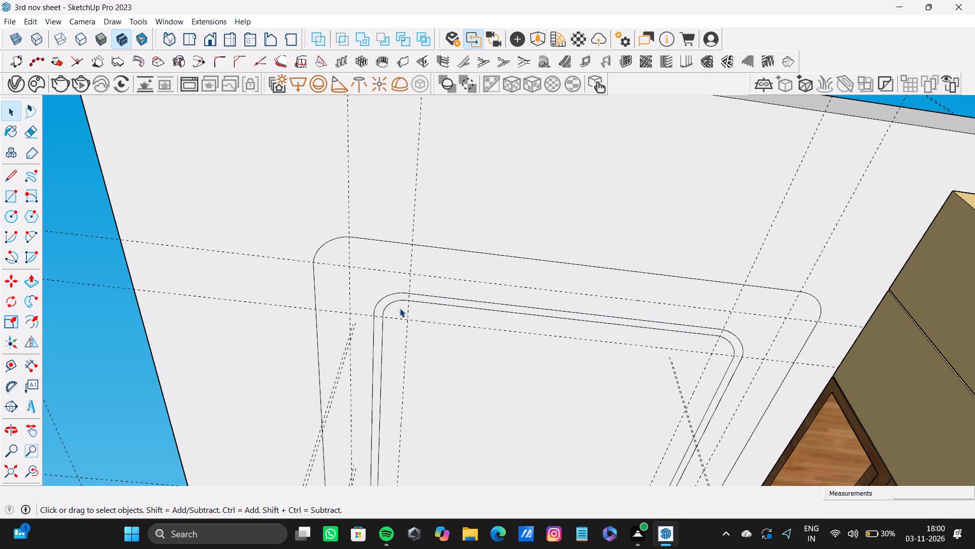
pyautogui.hotkey('ctrl', 'z')
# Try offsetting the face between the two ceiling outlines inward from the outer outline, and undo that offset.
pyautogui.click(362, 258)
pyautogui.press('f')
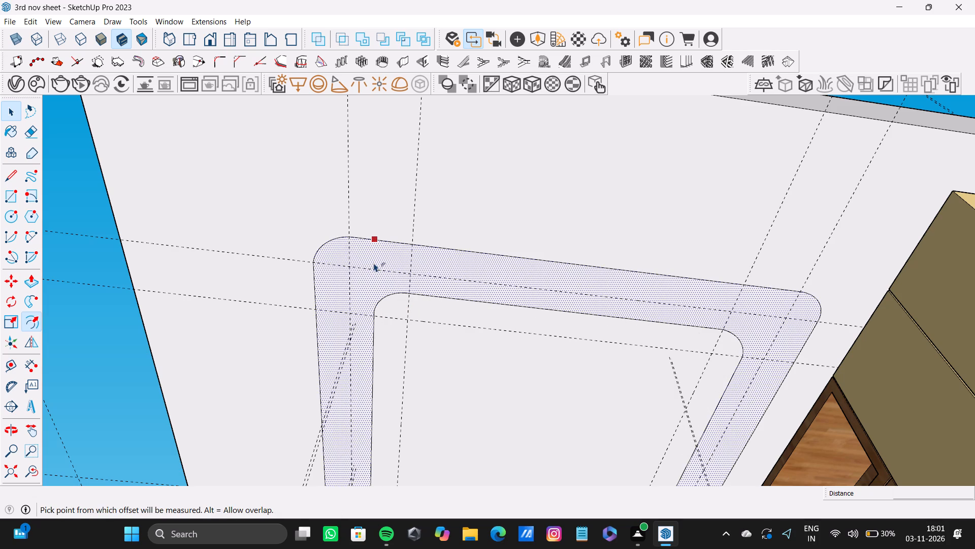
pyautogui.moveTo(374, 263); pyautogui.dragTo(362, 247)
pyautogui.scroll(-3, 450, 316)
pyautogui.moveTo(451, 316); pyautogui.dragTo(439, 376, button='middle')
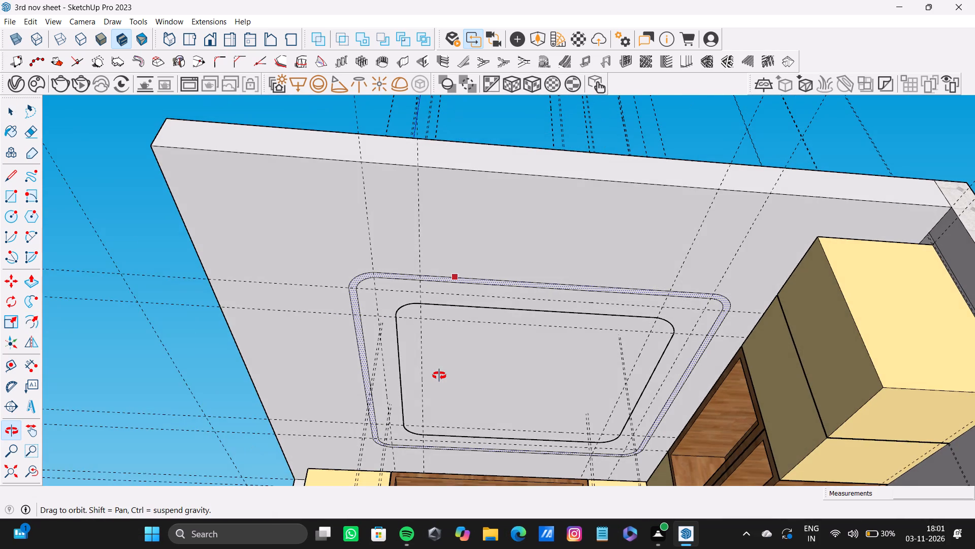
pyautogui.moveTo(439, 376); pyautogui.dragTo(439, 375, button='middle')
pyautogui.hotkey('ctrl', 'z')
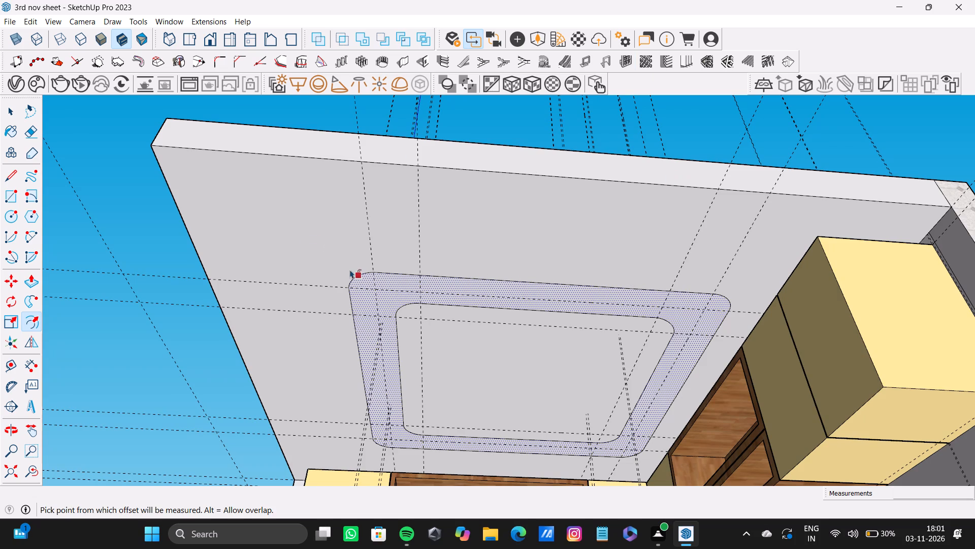
# Offset the outer ceiling outline inward again to form a narrow border strip.
pyautogui.scroll(5, 390, 286)
pyautogui.moveTo(387, 277); pyautogui.dragTo(387, 252, button='middle')
pyautogui.moveTo(395, 279); pyautogui.dragTo(391, 281)
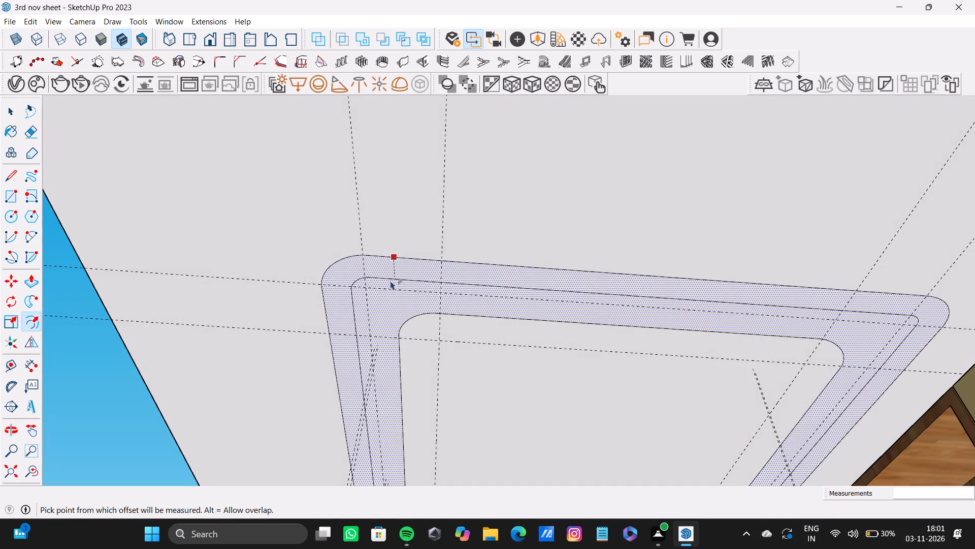
pyautogui.moveTo(391, 281); pyautogui.dragTo(389, 272)
# Push/Pull the outer border strip to a depth of about 2 13/16 inches.
pyautogui.scroll(-3, 389, 272)
pyautogui.keyDown('shift'); pyautogui.moveTo(398, 288); pyautogui.dragTo(425, 294, button='middle'); pyautogui.keyUp('shift')
pyautogui.scroll(8, 418, 284)
pyautogui.press('space')
pyautogui.click(394, 223)
pyautogui.press('p')
pyautogui.moveTo(395, 223); pyautogui.dragTo(395, 221)
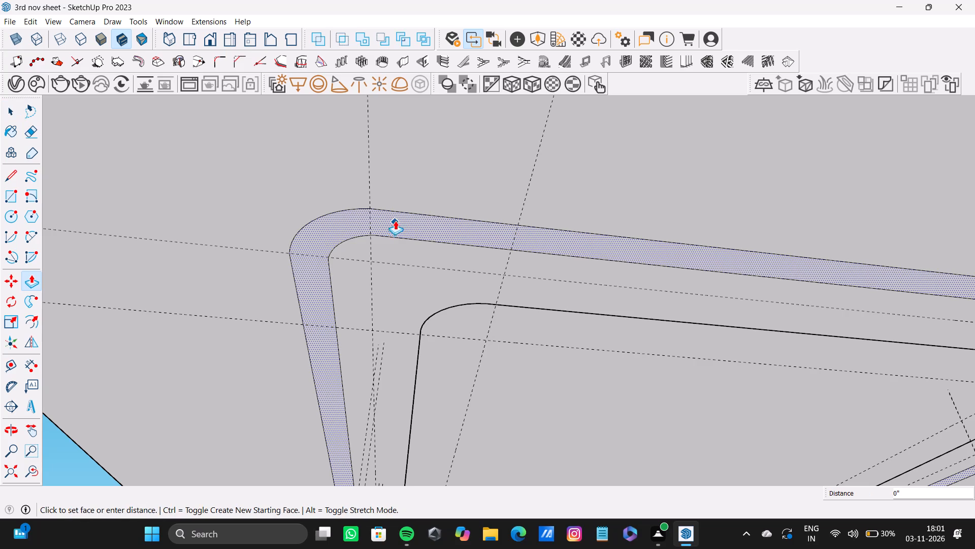
pyautogui.moveTo(395, 221); pyautogui.dragTo(389, 212)
pyautogui.scroll(3, 387, 228)
pyautogui.moveTo(433, 230); pyautogui.dragTo(433, 213)
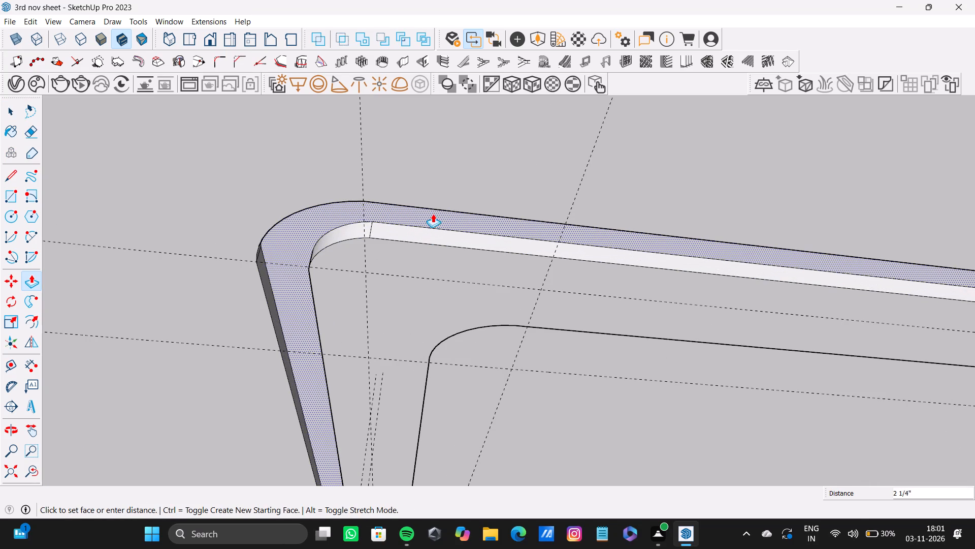
pyautogui.moveTo(433, 213); pyautogui.dragTo(432, 210)
# Offset the central ceiling panel's rounded outline inward to form a narrow border strip.
pyautogui.scroll(-11, 440, 269)
pyautogui.moveTo(453, 298); pyautogui.dragTo(357, 203, button='middle')
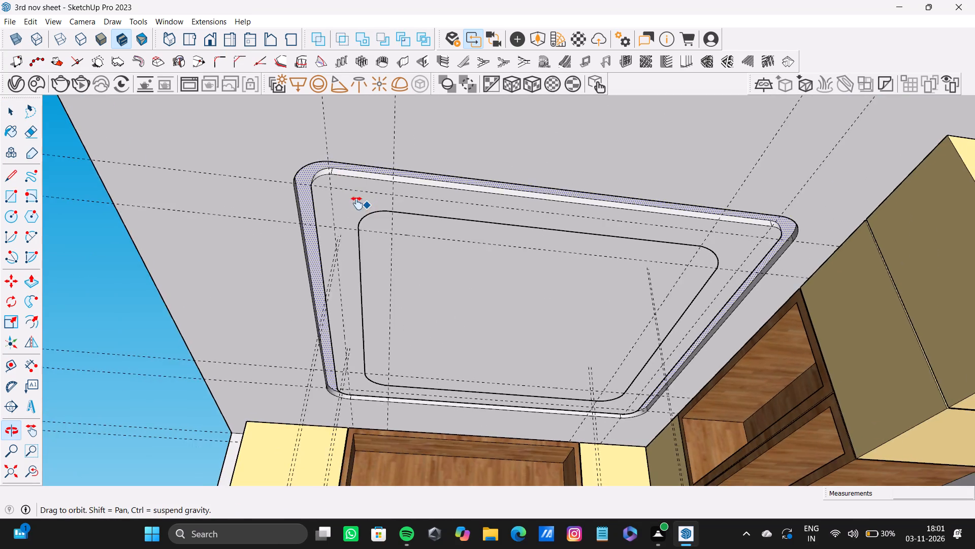
pyautogui.moveTo(357, 203); pyautogui.dragTo(353, 203, button='middle')
pyautogui.scroll(4, 395, 249)
pyautogui.scroll(-4, 402, 255)
pyautogui.keyDown('shift'); pyautogui.moveTo(408, 269); pyautogui.dragTo(364, 251, button='middle'); pyautogui.keyUp('shift')
pyautogui.press('space')
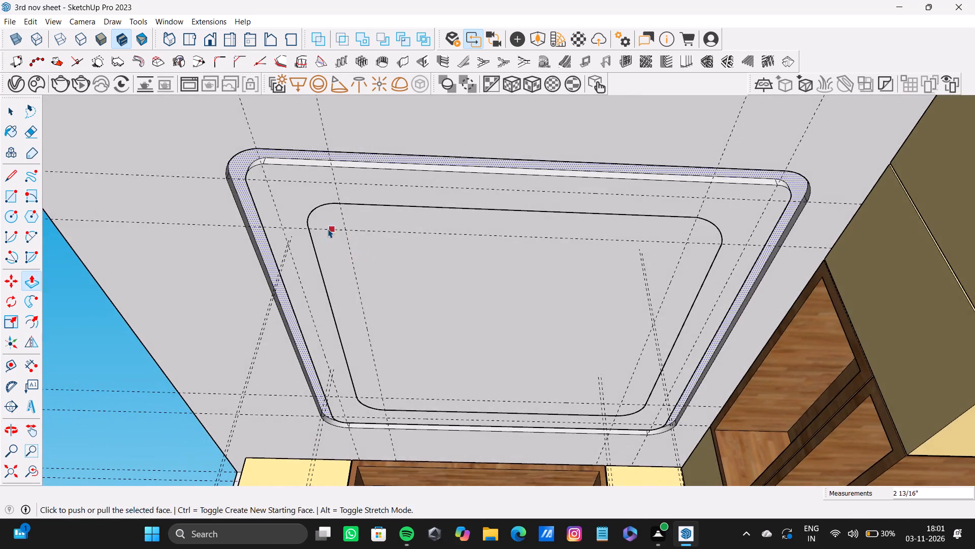
pyautogui.scroll(3, 328, 228)
pyautogui.click(330, 220)
pyautogui.press('f')
pyautogui.moveTo(330, 220); pyautogui.dragTo(330, 210)
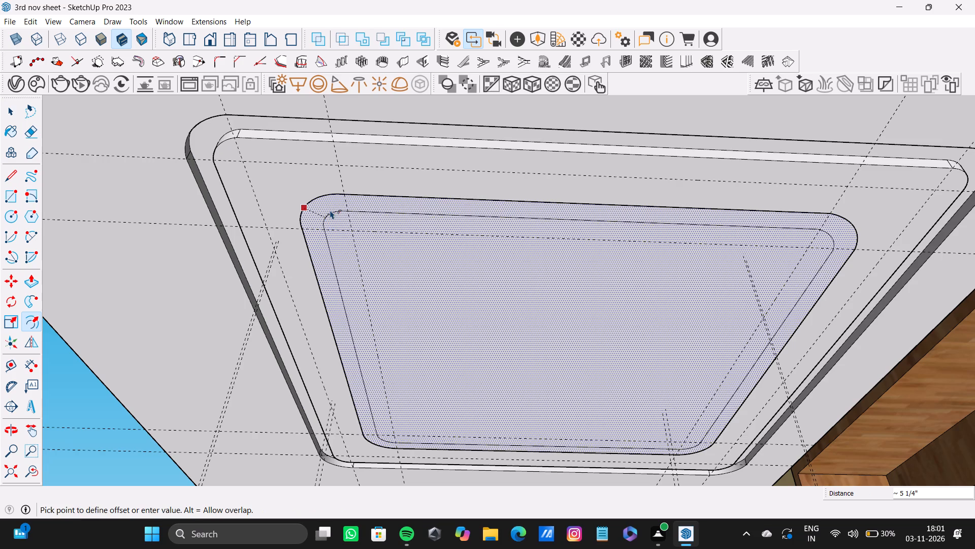
pyautogui.moveTo(330, 210); pyautogui.dragTo(328, 199)
# Push/Pull the narrow inner border strip by about 4 3/8 inches, undoing the first attempt.
pyautogui.press('space')
pyautogui.click(312, 207)
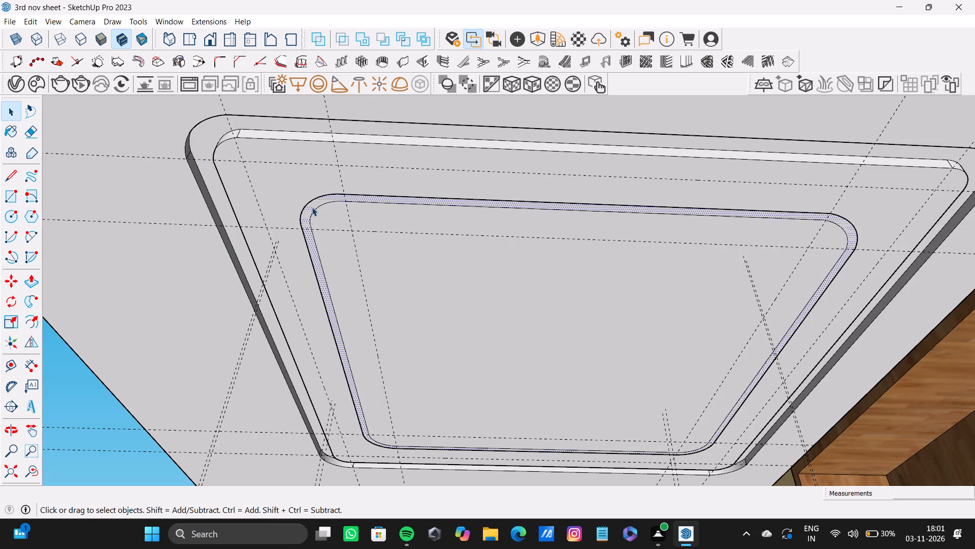
pyautogui.press('p')
pyautogui.moveTo(312, 205); pyautogui.dragTo(314, 199)
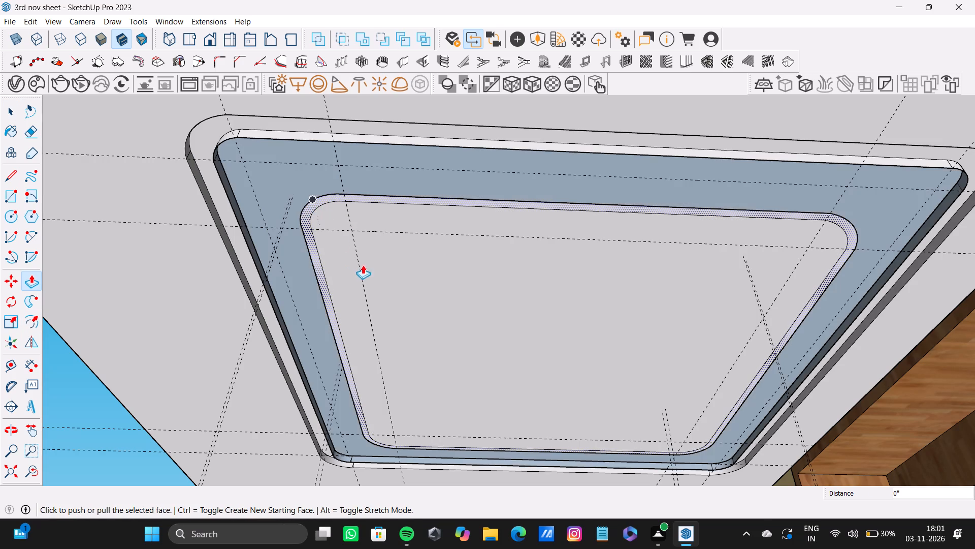
pyautogui.hotkey('ctrl', 'z')
pyautogui.scroll(4, 308, 212)
pyautogui.moveTo(308, 212); pyautogui.dragTo(364, 229, button='middle')
pyautogui.moveTo(306, 173); pyautogui.dragTo(310, 198)
# Delete all construction guides from the model.
pyautogui.scroll(-6, 332, 227)
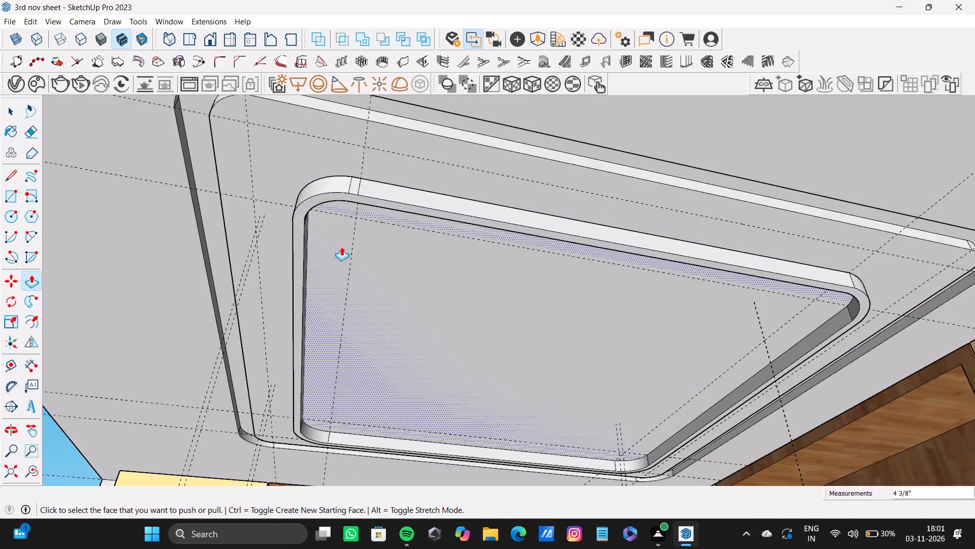
pyautogui.scroll(-2, 341, 247)
pyautogui.moveTo(359, 267); pyautogui.dragTo(318, 343, button='middle')
pyautogui.scroll(-8, 337, 332)
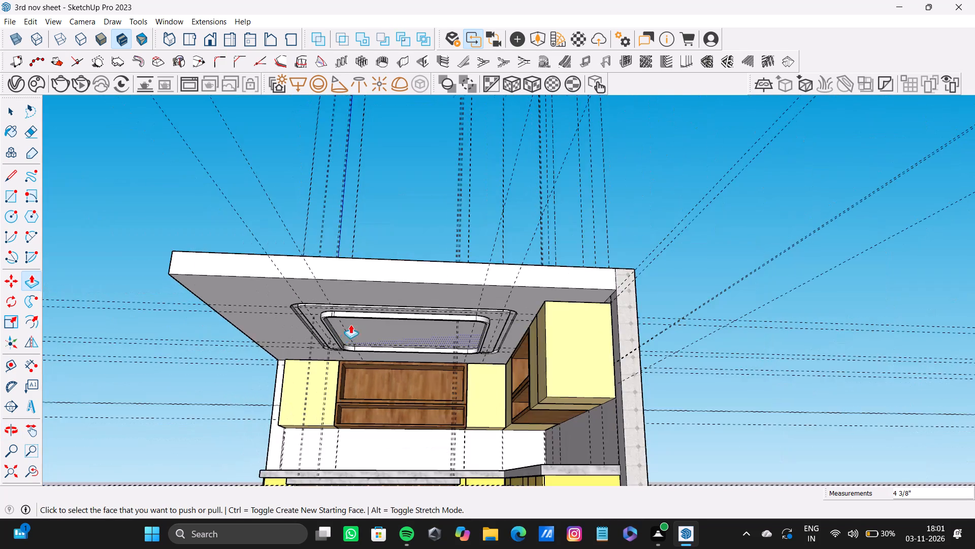
pyautogui.scroll(-1, 350, 324)
pyautogui.keyDown('shift'); pyautogui.moveTo(350, 324); pyautogui.dragTo(551, 261, button='middle'); pyautogui.keyUp('shift')
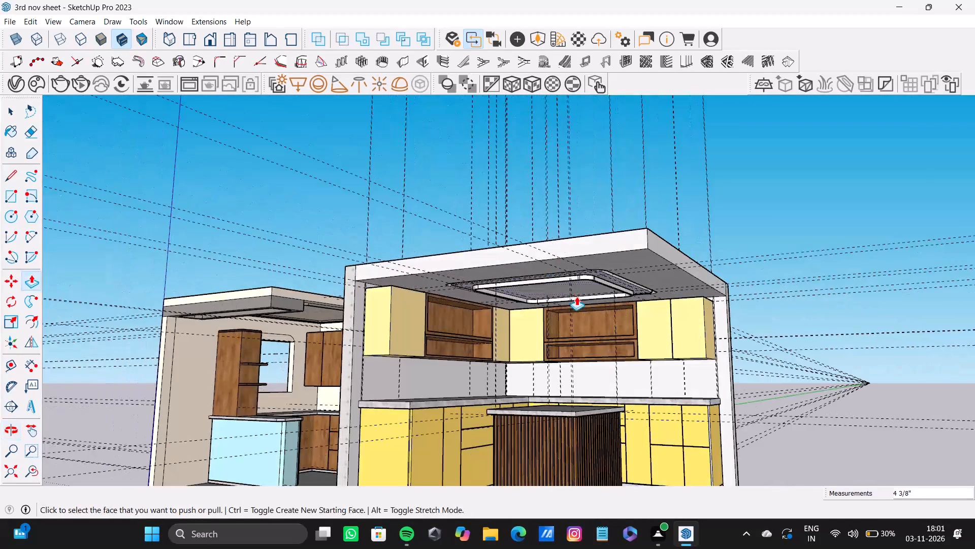
pyautogui.scroll(-8, 576, 297)
pyautogui.moveTo(576, 300); pyautogui.dragTo(578, 417, button='middle')
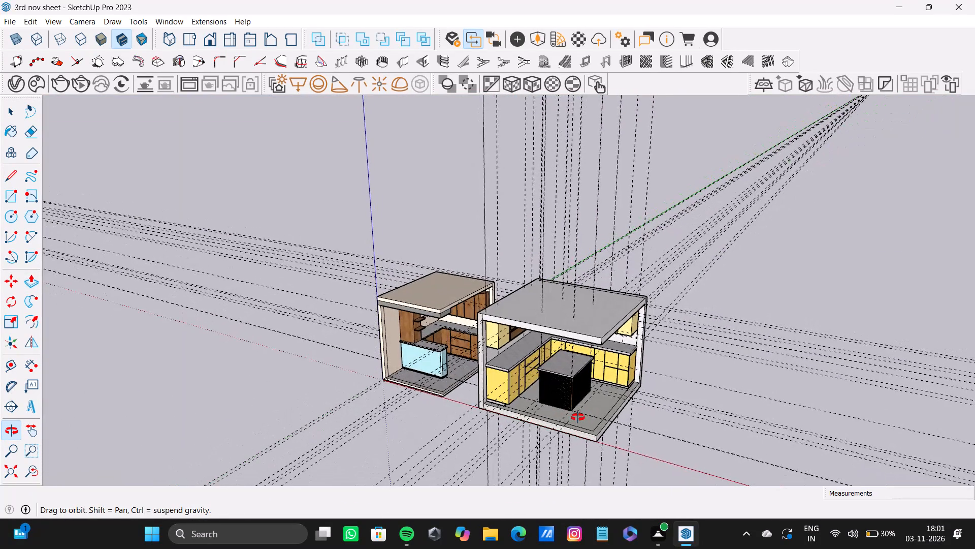
pyautogui.moveTo(578, 417); pyautogui.dragTo(574, 412, button='middle')
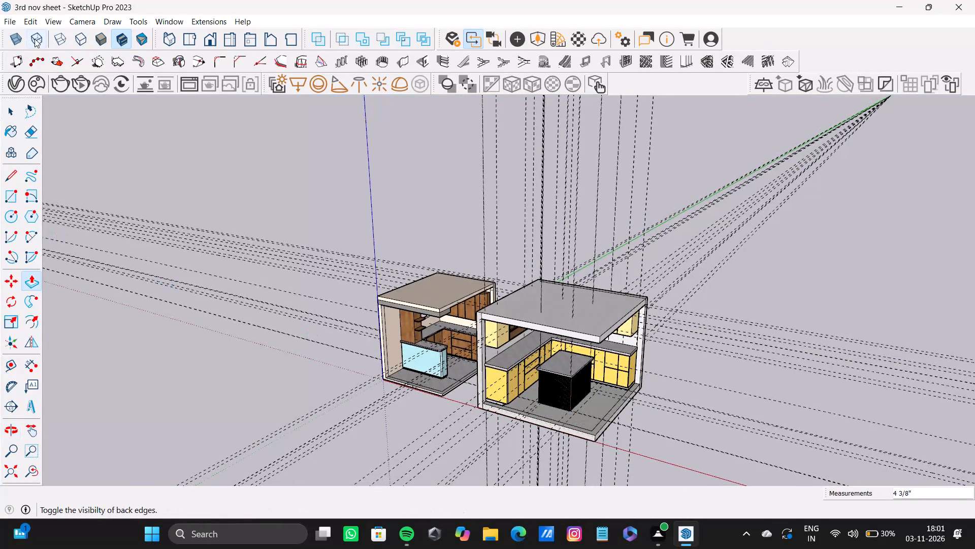
pyautogui.click(25, 24)
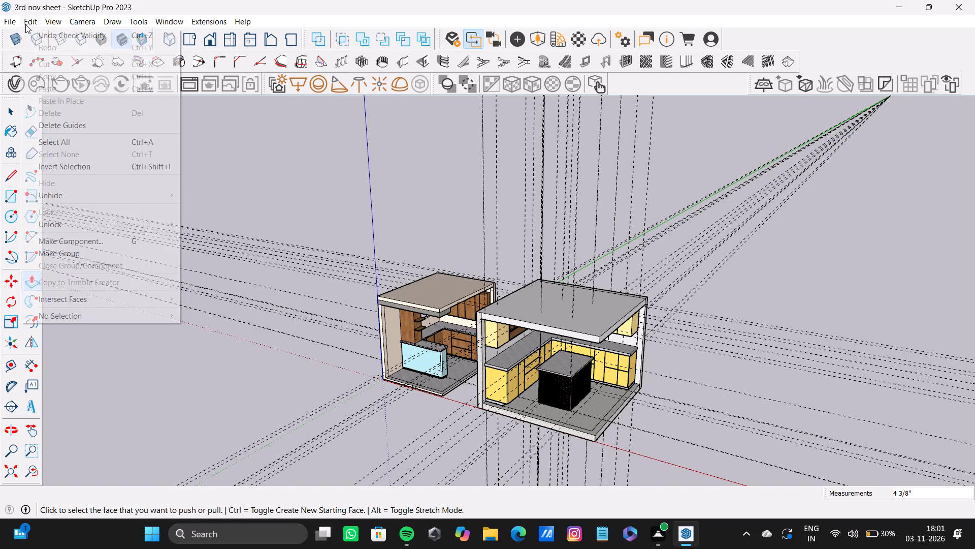
pyautogui.click(84, 127)
# Examine the neighbouring wood-and-blue kitchen, including its ceiling recesses, wall cabinets, shelves and countertops.
pyautogui.scroll(5, 503, 341)
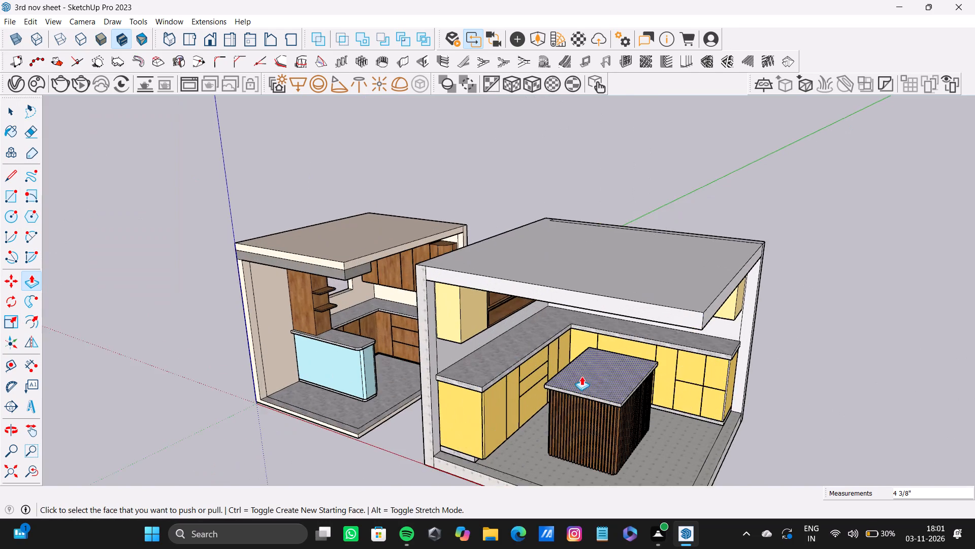
pyautogui.scroll(3, 581, 376)
pyautogui.moveTo(575, 368); pyautogui.dragTo(640, 293, button='middle')
pyautogui.scroll(3, 410, 265)
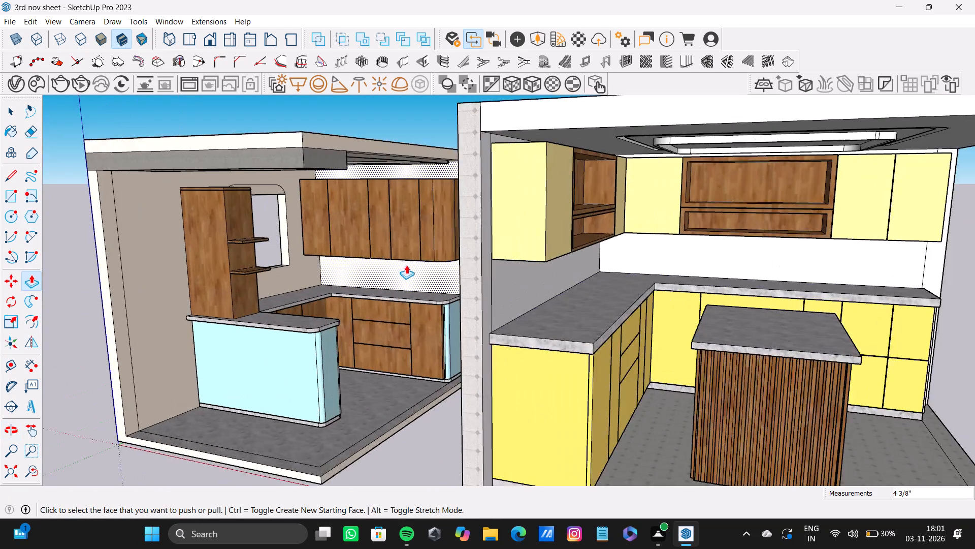
pyautogui.scroll(4, 406, 265)
pyautogui.keyDown('shift'); pyautogui.moveTo(358, 266); pyautogui.dragTo(462, 239, button='middle'); pyautogui.keyUp('shift')
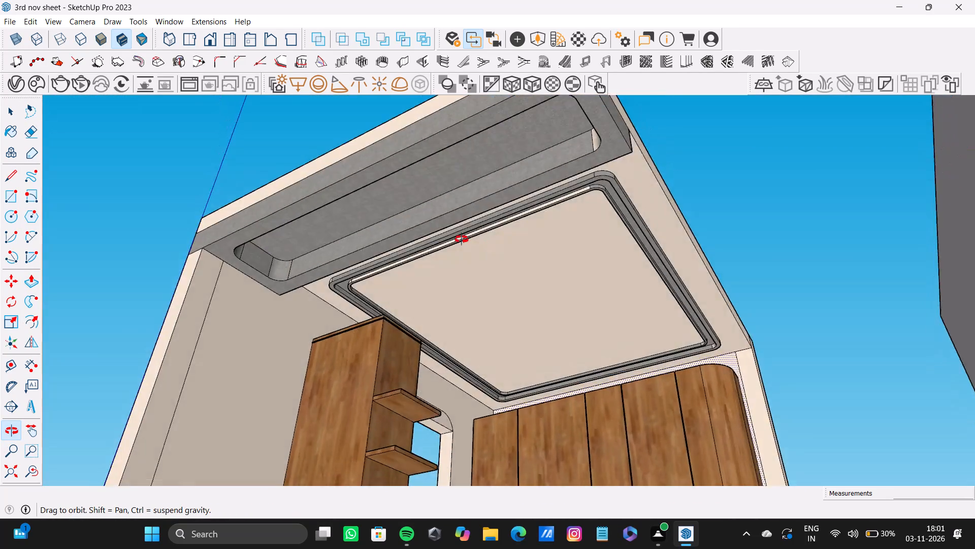
pyautogui.keyDown('shift'); pyautogui.moveTo(462, 239); pyautogui.dragTo(436, 272, button='middle'); pyautogui.keyUp('shift')
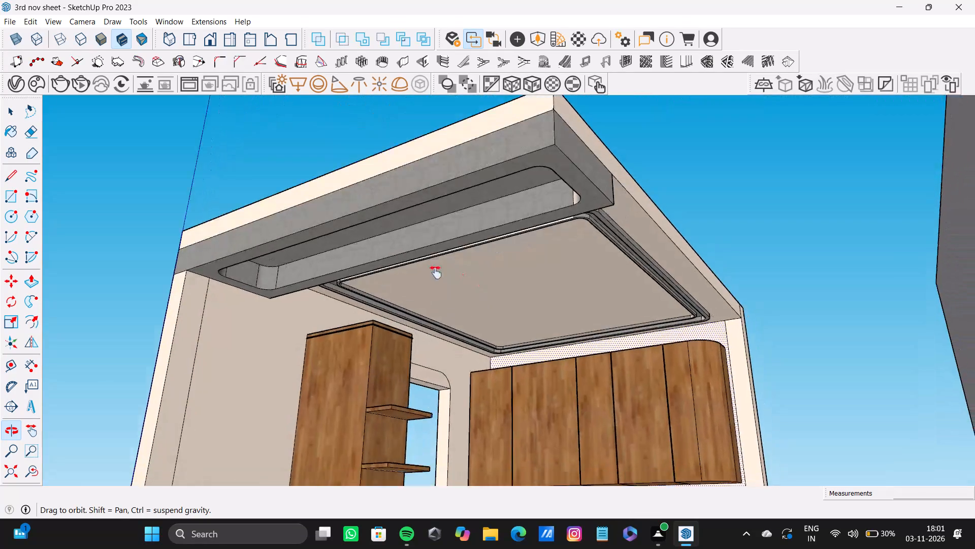
pyautogui.keyDown('shift'); pyautogui.moveTo(436, 272); pyautogui.dragTo(474, 223, button='middle'); pyautogui.keyUp('shift')
pyautogui.scroll(-3, 275, 287)
pyautogui.keyDown('shift'); pyautogui.moveTo(277, 279); pyautogui.dragTo(351, 251, button='middle'); pyautogui.keyUp('shift')
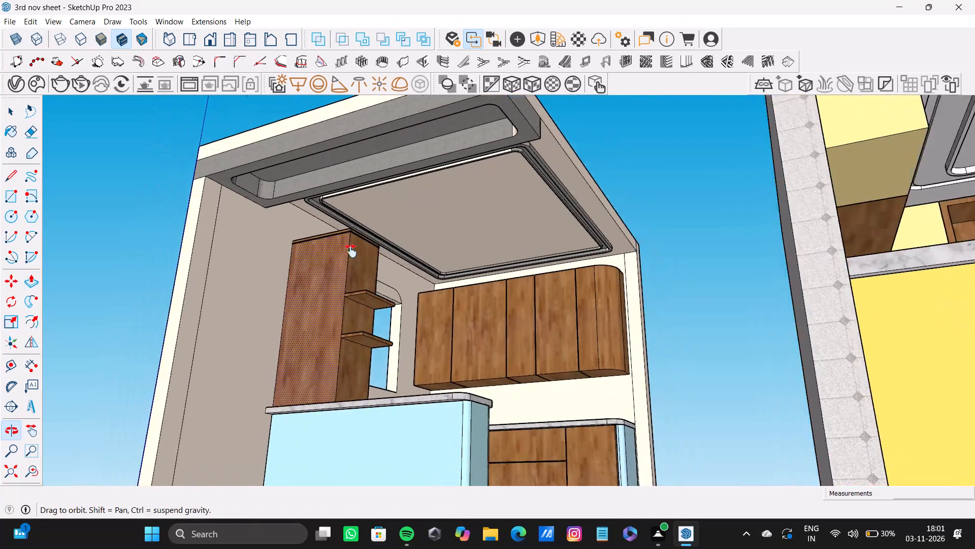
pyautogui.keyDown('shift'); pyautogui.moveTo(351, 251); pyautogui.dragTo(383, 217, button='middle'); pyautogui.keyUp('shift')
pyautogui.scroll(6, 492, 318)
pyautogui.keyDown('shift'); pyautogui.moveTo(546, 332); pyautogui.dragTo(656, 297, button='middle'); pyautogui.keyUp('shift')
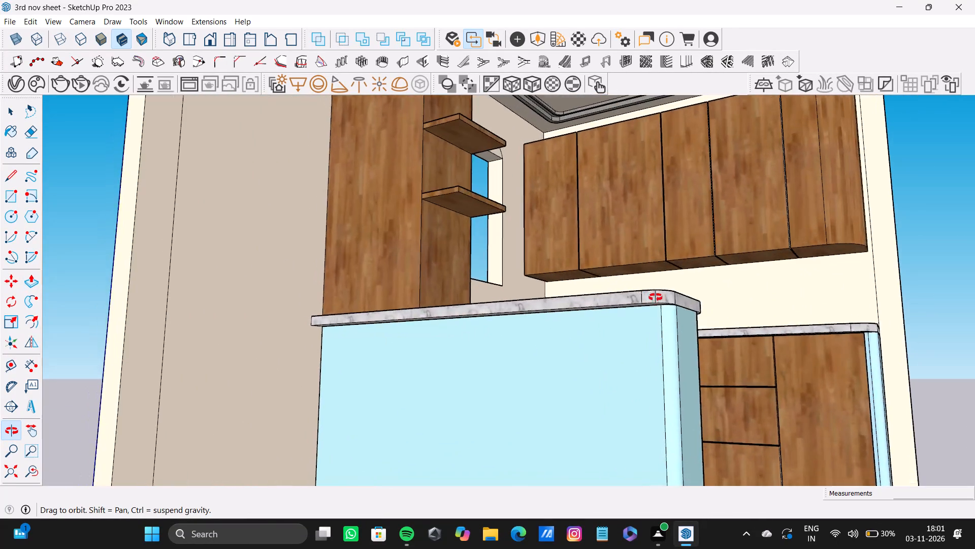
pyautogui.keyDown('shift'); pyautogui.moveTo(656, 297); pyautogui.dragTo(493, 321, button='middle'); pyautogui.keyUp('shift')
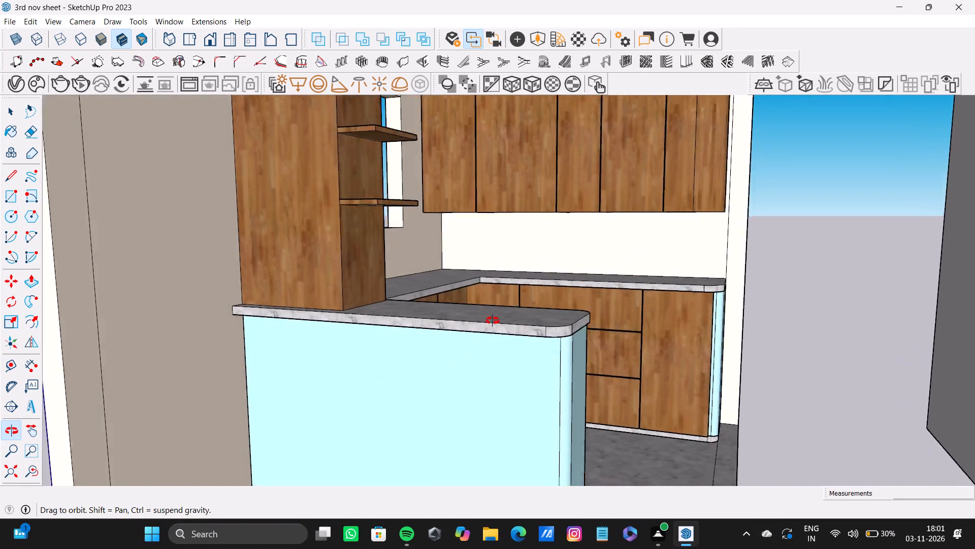
pyautogui.keyDown('shift'); pyautogui.moveTo(493, 321); pyautogui.dragTo(439, 354, button='middle'); pyautogui.keyUp('shift')
# Move the entire yellow kitchen along the red axis, about 66' 10" farther from the wood-and-blue kitchen.
pyautogui.keyDown('shift'); pyautogui.scroll(-3, 448, 346); pyautogui.keyUp('shift')
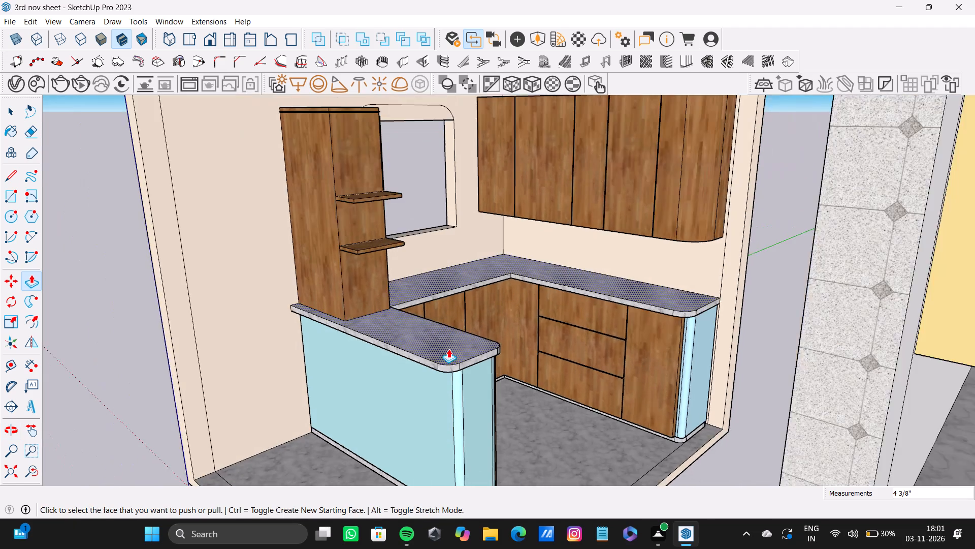
pyautogui.keyDown('shift'); pyautogui.scroll(-13, 448, 349); pyautogui.keyUp('shift')
pyautogui.moveTo(460, 352); pyautogui.dragTo(610, 423, button='middle')
pyautogui.press('space')
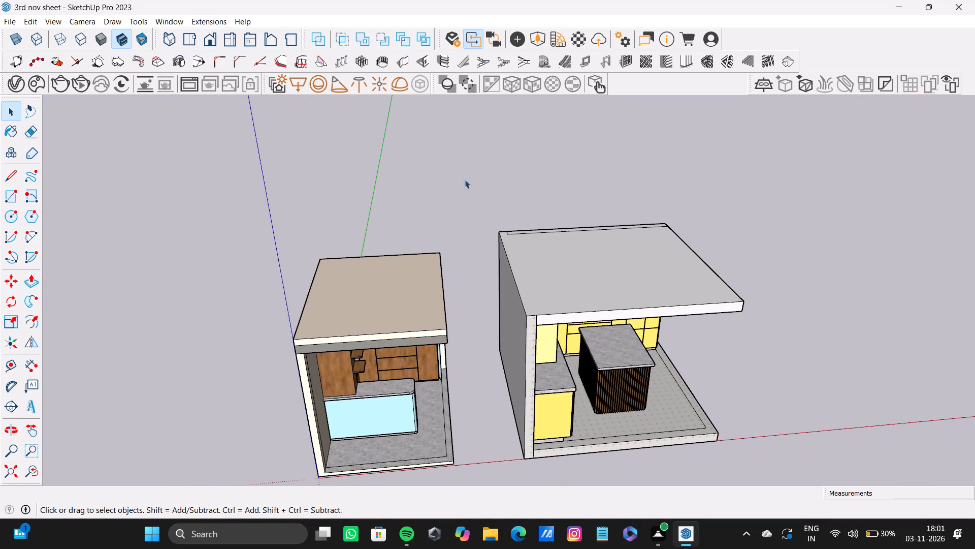
pyautogui.moveTo(466, 165); pyautogui.dragTo(863, 520)
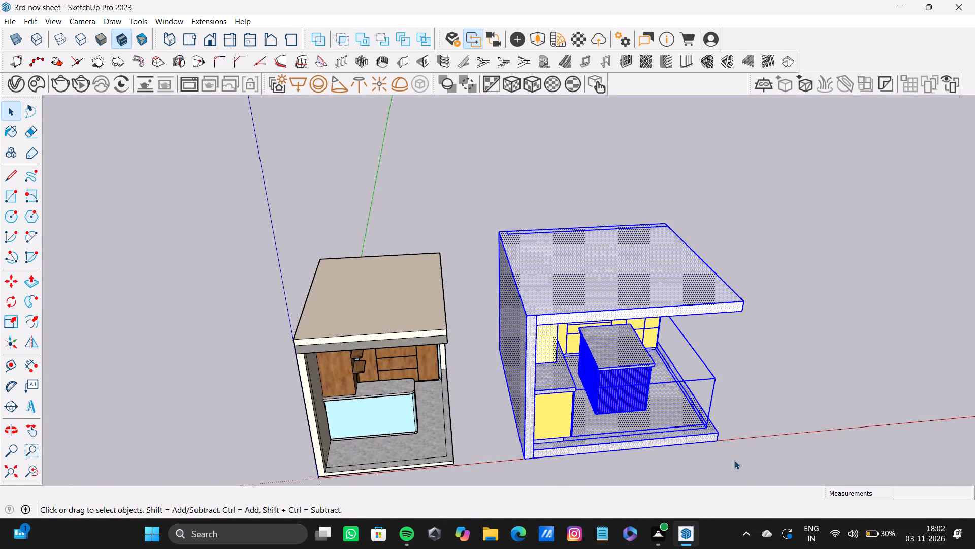
pyautogui.press('m')
pyautogui.moveTo(526, 461); pyautogui.dragTo(540, 456)
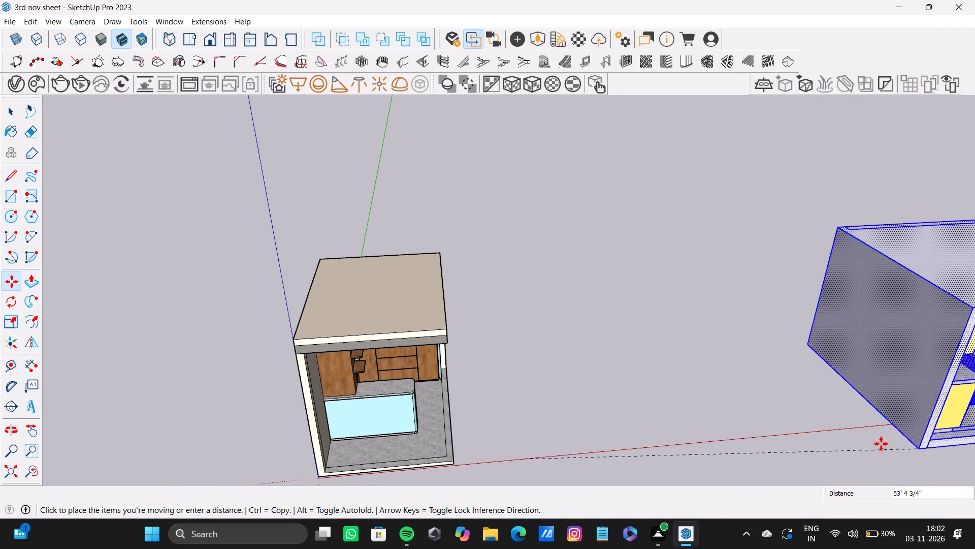
pyautogui.scroll(-11, 867, 437)
pyautogui.moveTo(825, 420); pyautogui.dragTo(506, 395, button='middle')
pyautogui.scroll(-2, 631, 411)
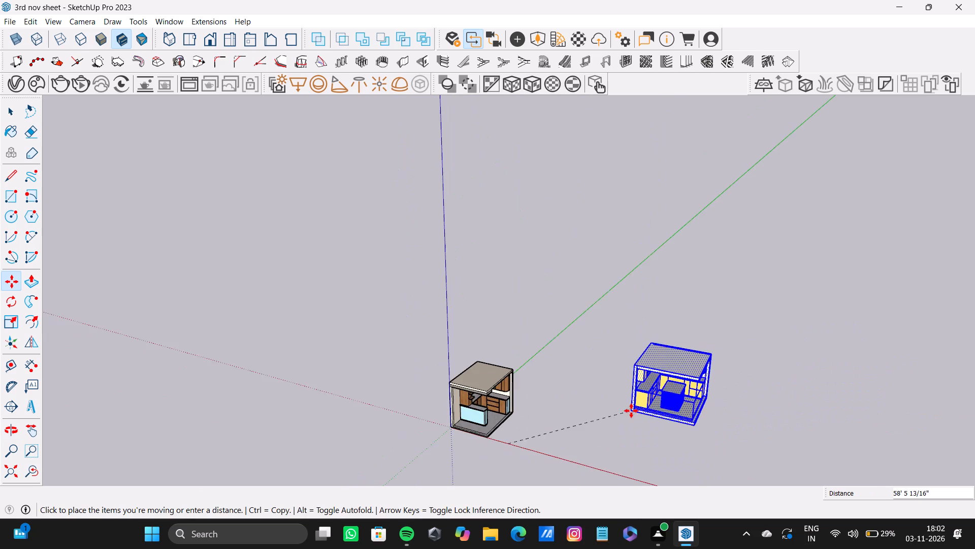
pyautogui.keyDown('shift'); pyautogui.moveTo(631, 411); pyautogui.dragTo(573, 362, button='middle'); pyautogui.keyUp('shift')
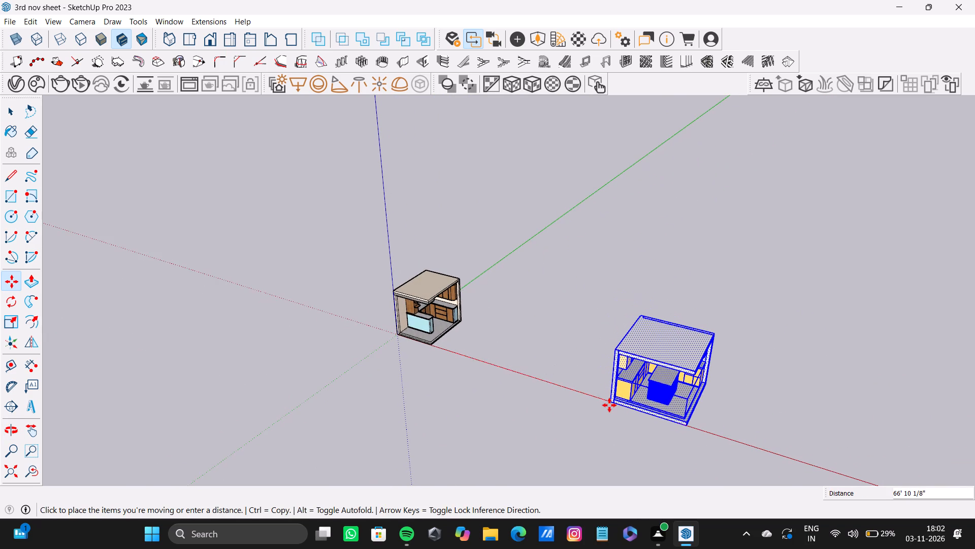
pyautogui.click(609, 405)
pyautogui.moveTo(689, 405); pyautogui.dragTo(660, 379, button='middle')
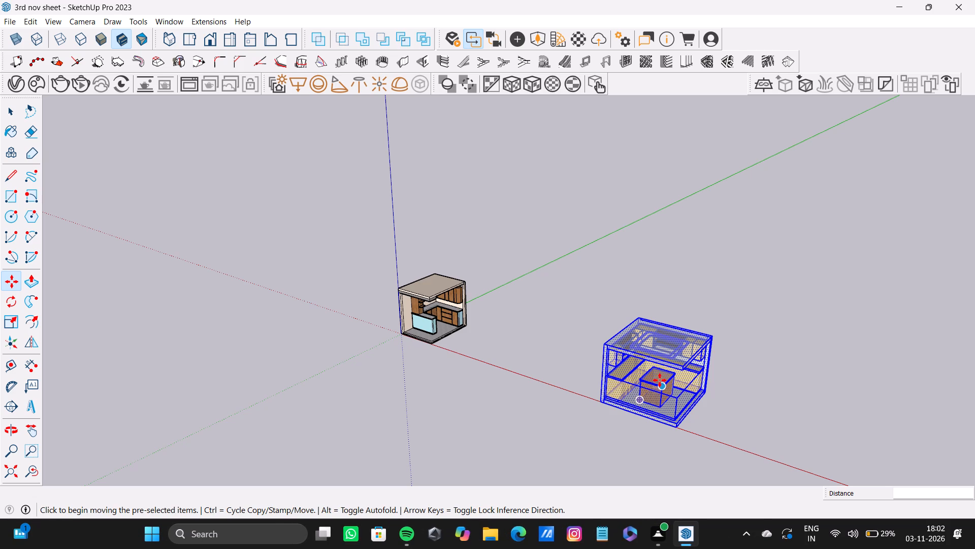
pyautogui.press('space')
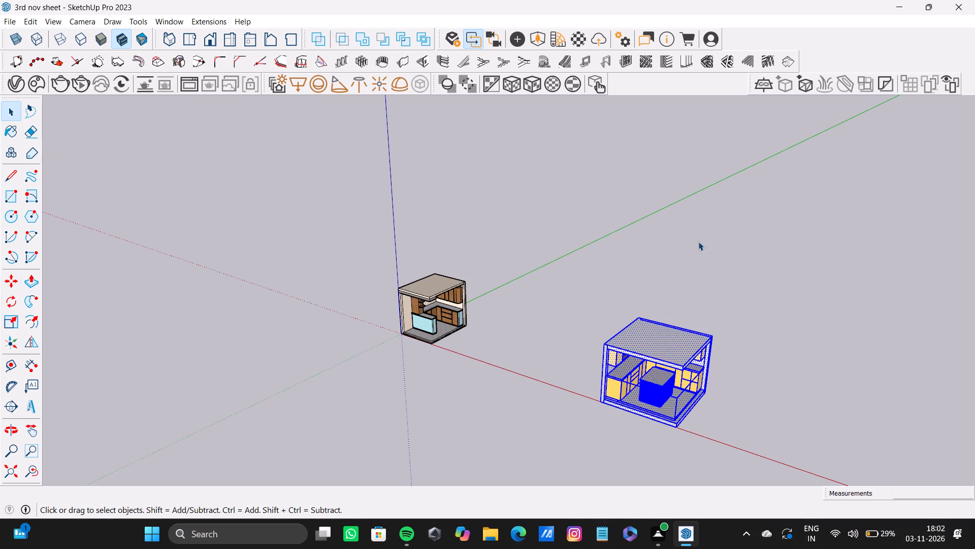
pyautogui.click(691, 244)
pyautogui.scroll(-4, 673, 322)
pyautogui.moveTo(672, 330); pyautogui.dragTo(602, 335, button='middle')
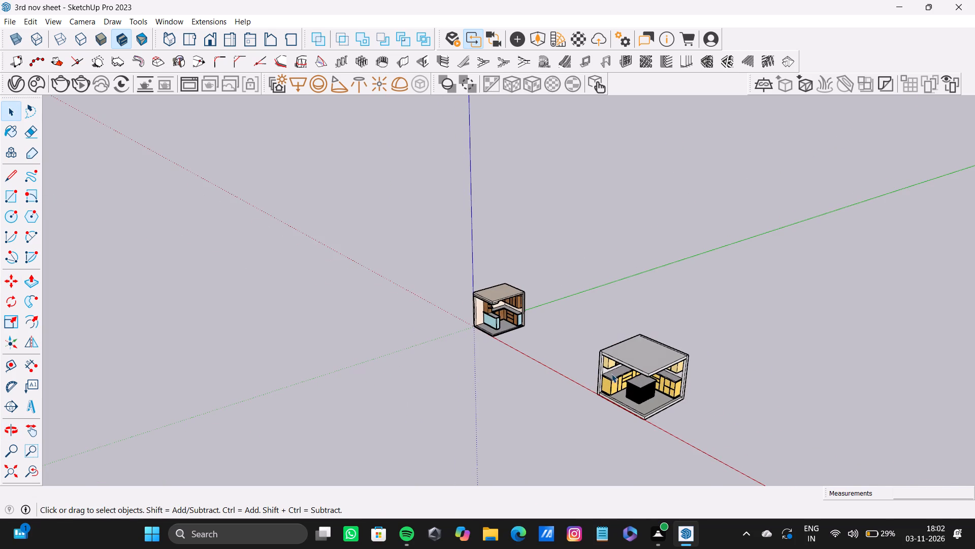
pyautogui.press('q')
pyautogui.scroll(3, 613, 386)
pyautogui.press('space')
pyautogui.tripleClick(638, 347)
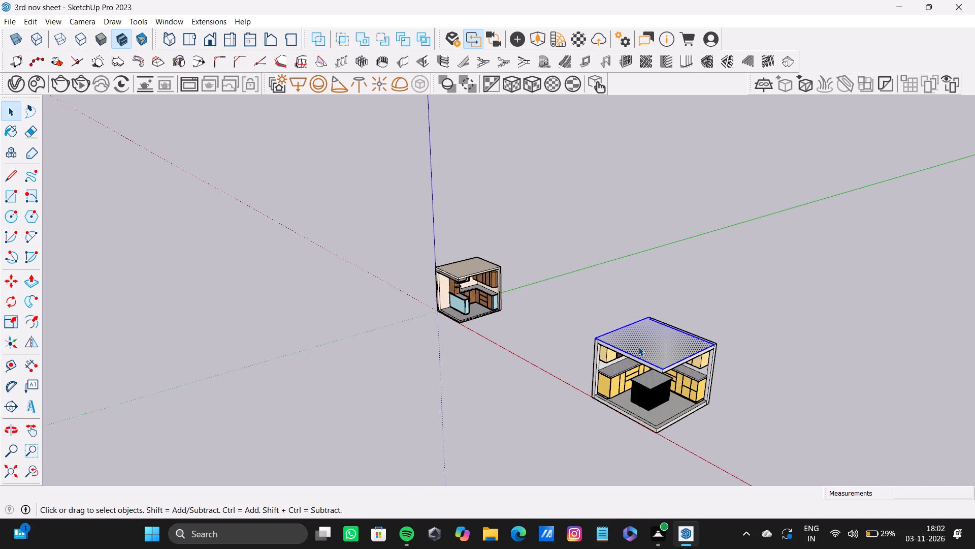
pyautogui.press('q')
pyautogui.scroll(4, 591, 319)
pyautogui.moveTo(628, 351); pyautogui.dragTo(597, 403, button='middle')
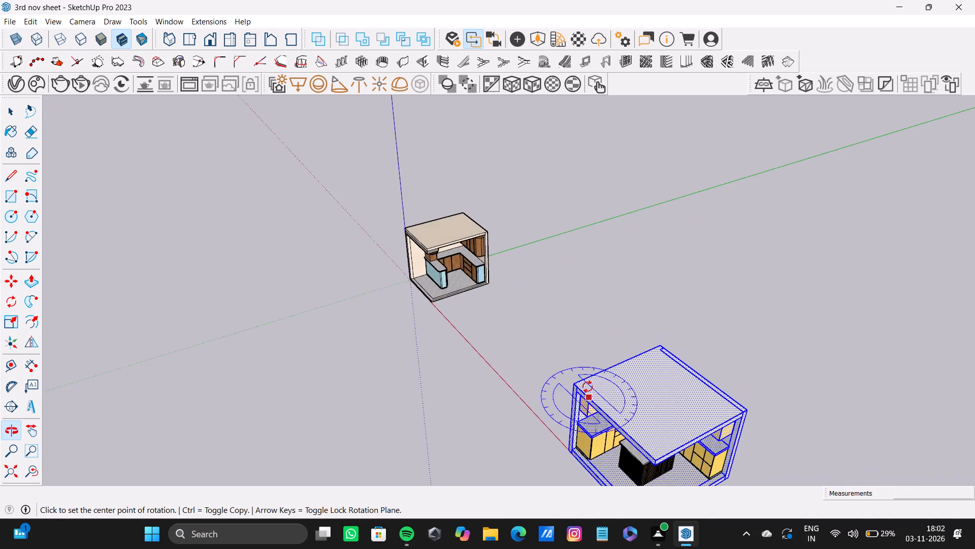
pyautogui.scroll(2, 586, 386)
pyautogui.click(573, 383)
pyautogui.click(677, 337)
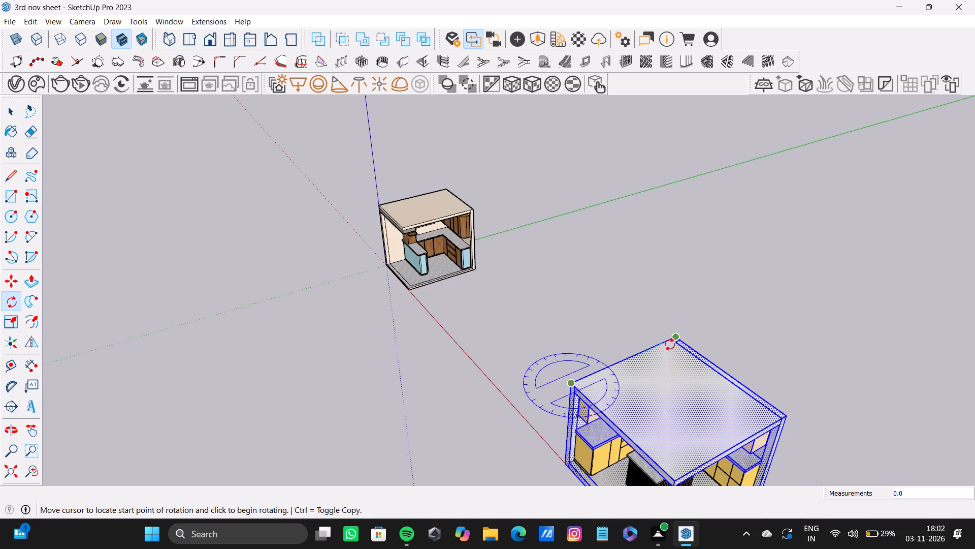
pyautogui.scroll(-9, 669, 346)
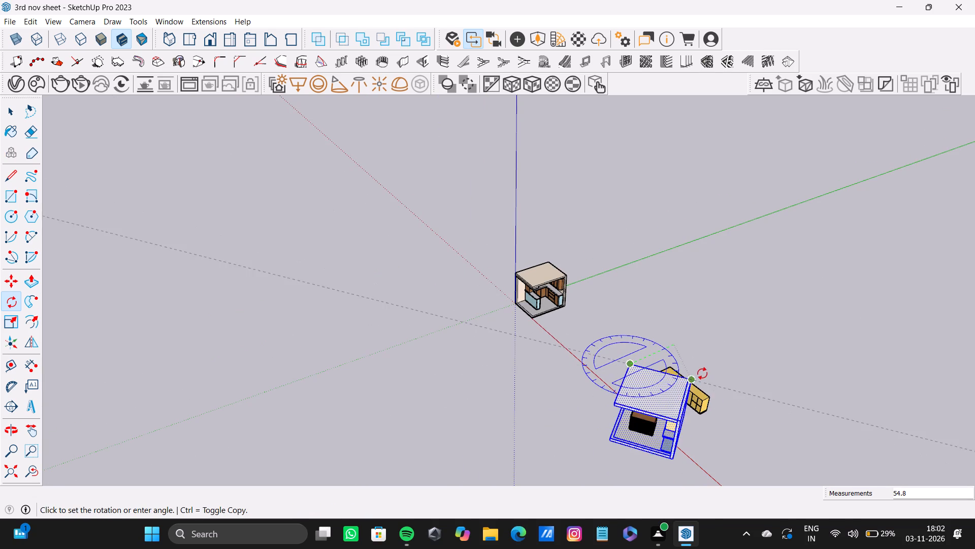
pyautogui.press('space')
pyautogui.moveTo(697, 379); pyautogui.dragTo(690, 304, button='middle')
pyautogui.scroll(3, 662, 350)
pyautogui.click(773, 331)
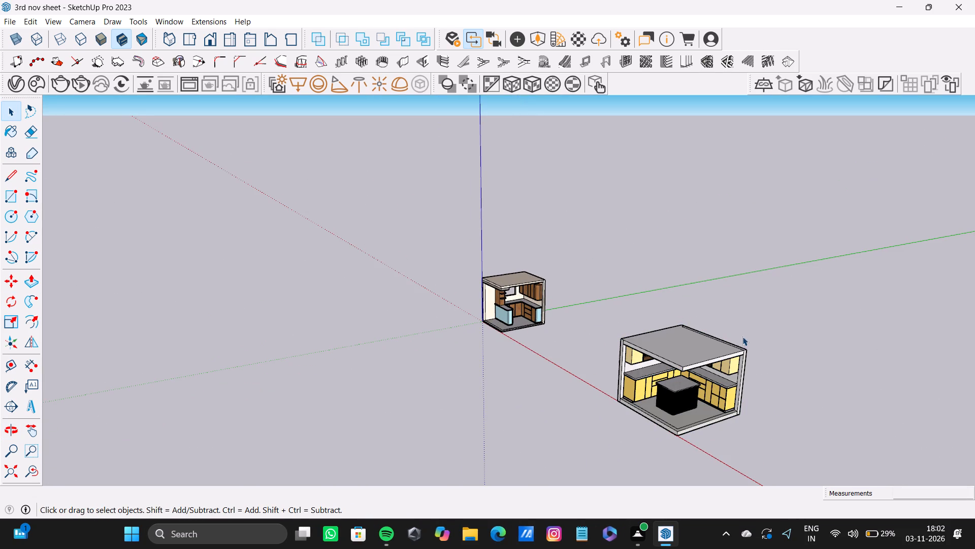
# Rotate the entire yellow kitchen a quarter turn clockwise, seen from above, about the ceiling slab's corner nearest the other kitchen.
pyautogui.moveTo(566, 292); pyautogui.dragTo(830, 507)
pyautogui.scroll(1, 737, 408)
pyautogui.moveTo(737, 406); pyautogui.dragTo(774, 454, button='middle')
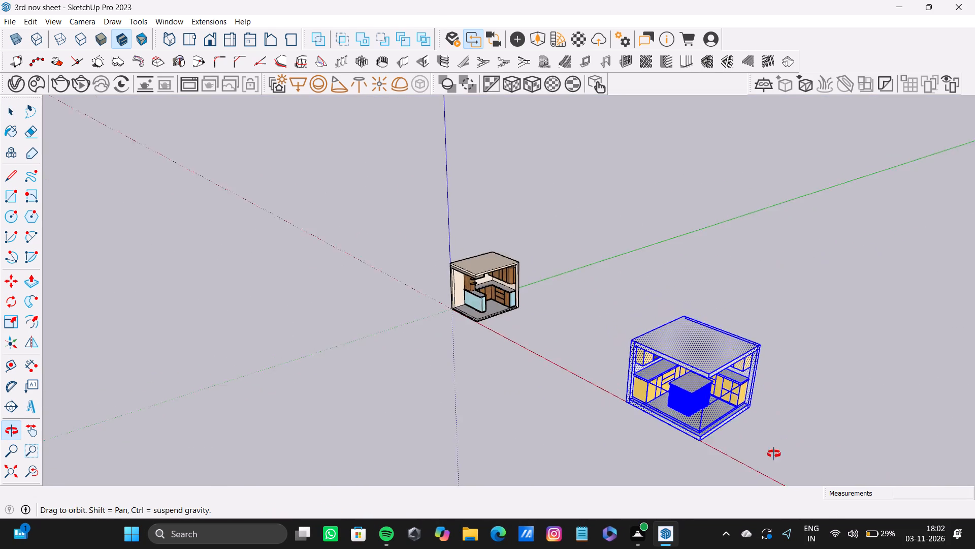
pyautogui.moveTo(774, 454); pyautogui.dragTo(757, 482, button='middle')
pyautogui.press('q')
pyautogui.scroll(3, 640, 393)
pyautogui.moveTo(636, 378); pyautogui.dragTo(573, 419, button='middle')
pyautogui.scroll(3, 573, 408)
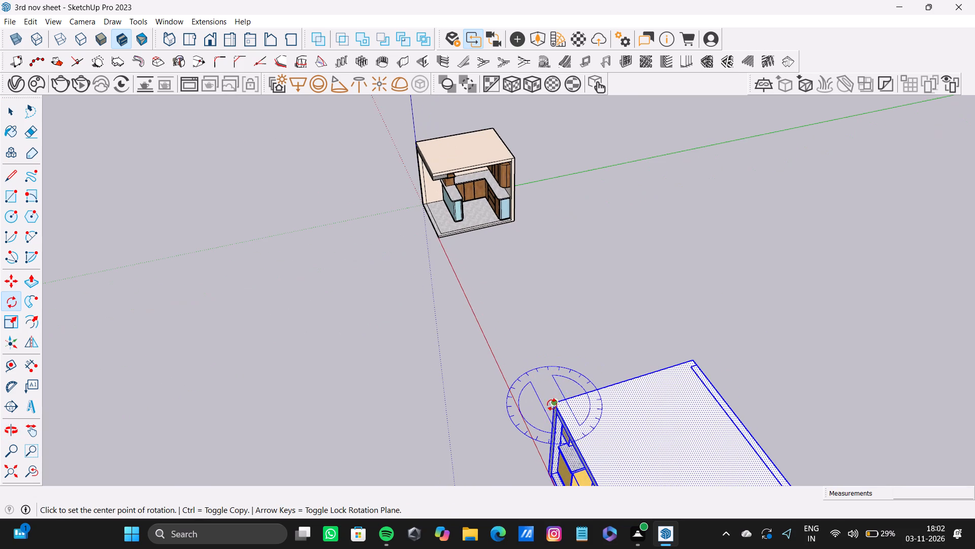
pyautogui.click(558, 402)
pyautogui.click(692, 360)
pyautogui.scroll(-8, 692, 374)
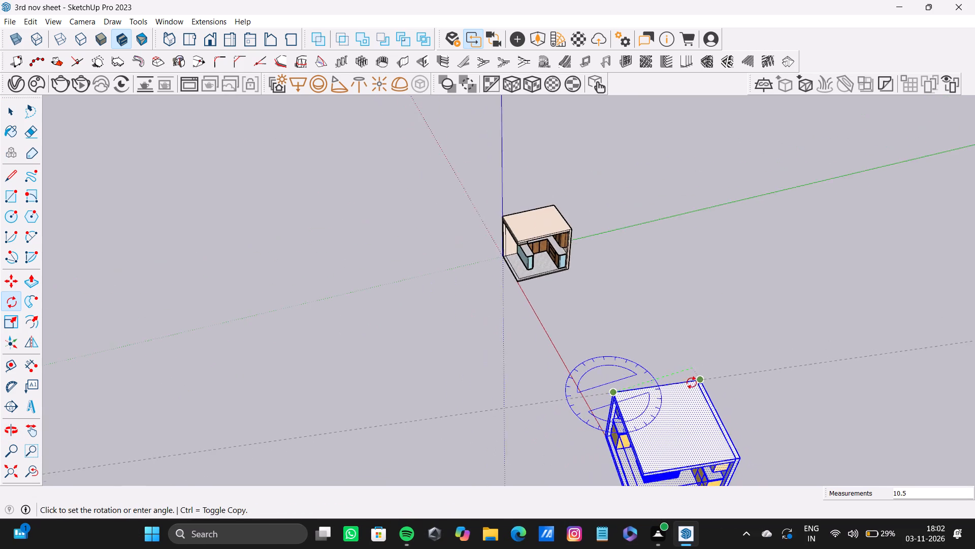
pyautogui.scroll(-1, 692, 383)
pyautogui.moveTo(687, 386); pyautogui.dragTo(696, 282, button='middle')
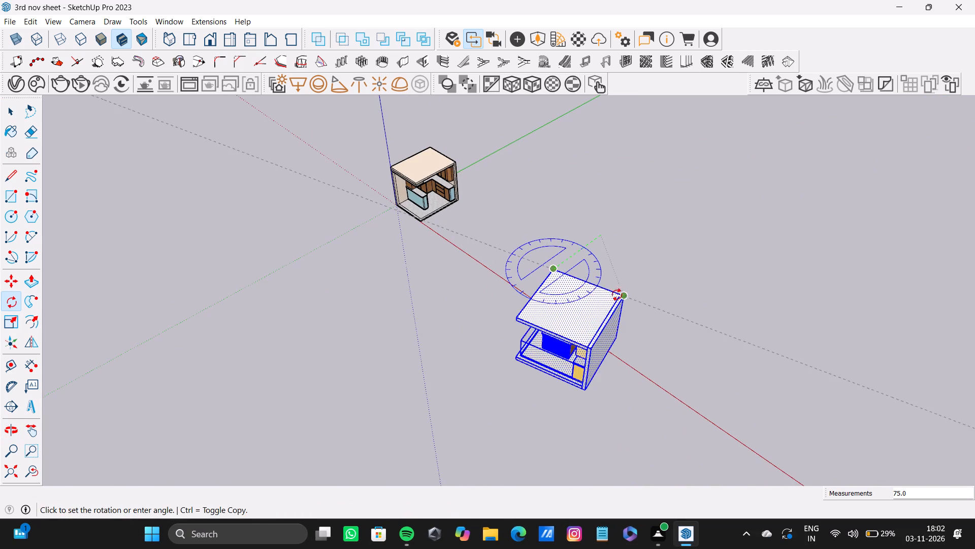
pyautogui.click(592, 298)
pyautogui.press('space')
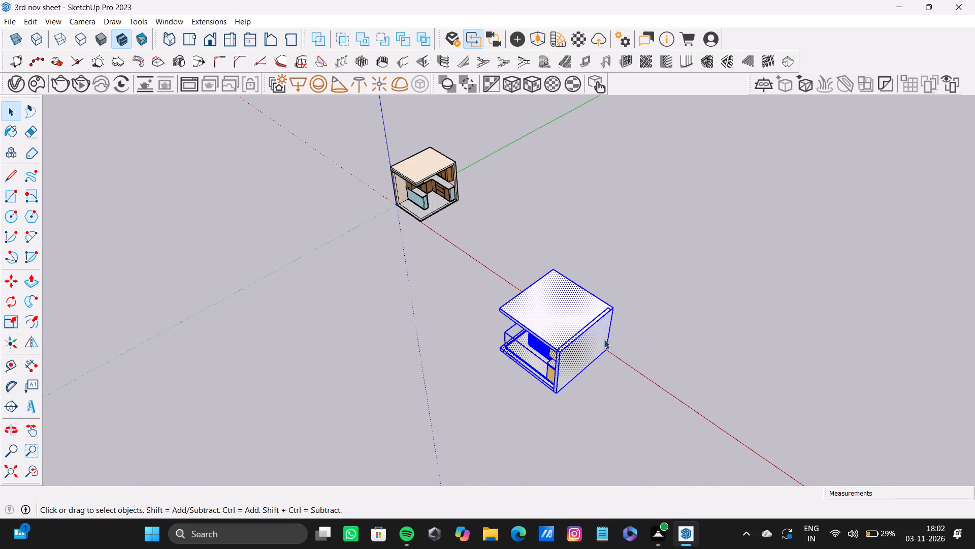
# Examine the rotated yellow kitchen from its open front, including the ceiling, island and cabinets, and clear the selection.
pyautogui.moveTo(583, 354); pyautogui.dragTo(743, 331, button='middle')
pyautogui.scroll(-3, 610, 320)
pyautogui.keyDown('shift'); pyautogui.moveTo(591, 310); pyautogui.dragTo(582, 336, button='middle'); pyautogui.keyUp('shift')
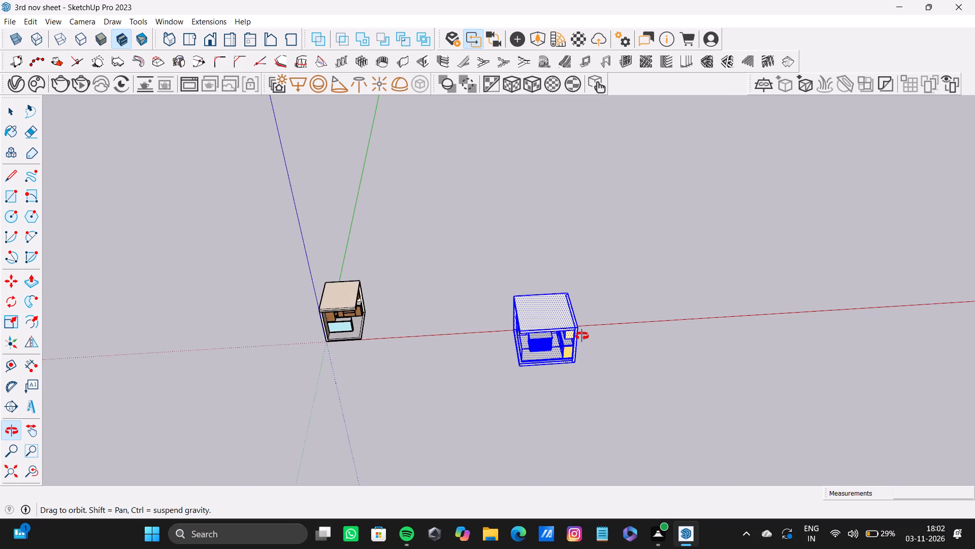
pyautogui.keyDown('shift'); pyautogui.moveTo(582, 336); pyautogui.dragTo(563, 248, button='middle'); pyautogui.keyUp('shift')
pyautogui.scroll(9, 532, 322)
pyautogui.moveTo(557, 337); pyautogui.dragTo(563, 282, button='middle')
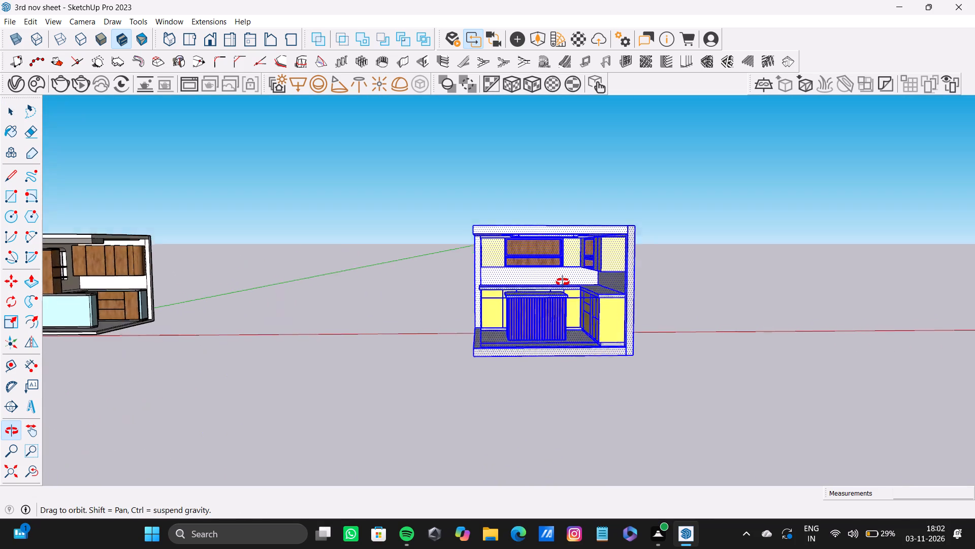
pyautogui.moveTo(563, 282); pyautogui.dragTo(539, 291, button='middle')
pyautogui.scroll(4, 523, 307)
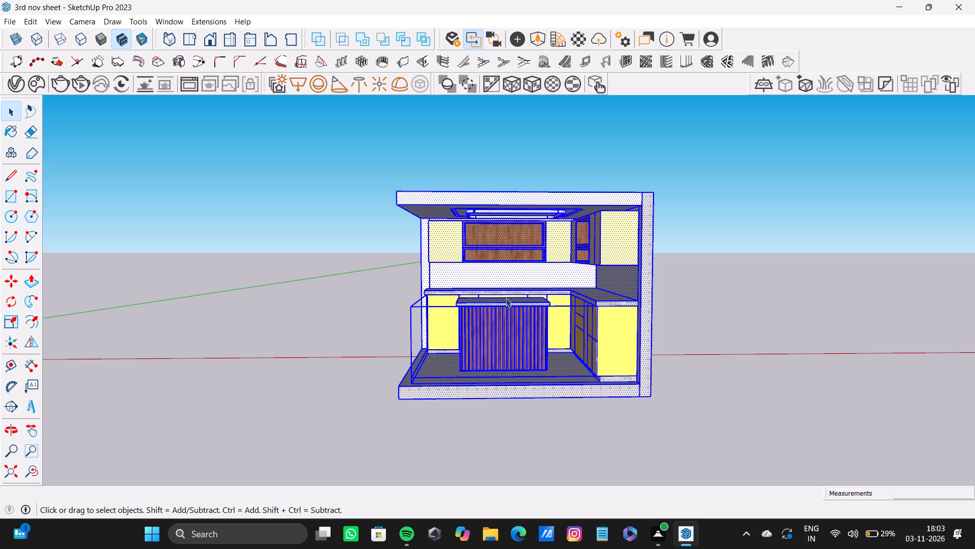
pyautogui.scroll(-1, 661, 356)
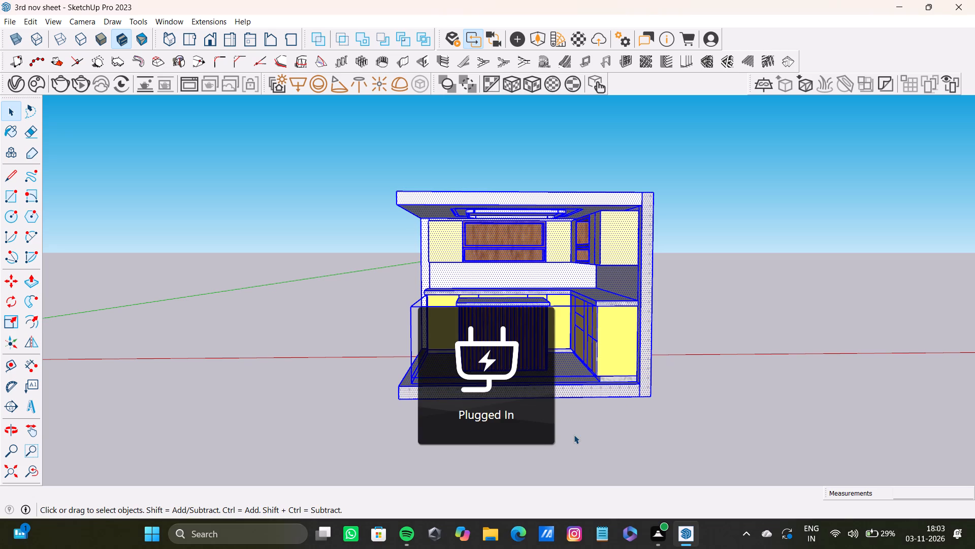
pyautogui.click(770, 310)
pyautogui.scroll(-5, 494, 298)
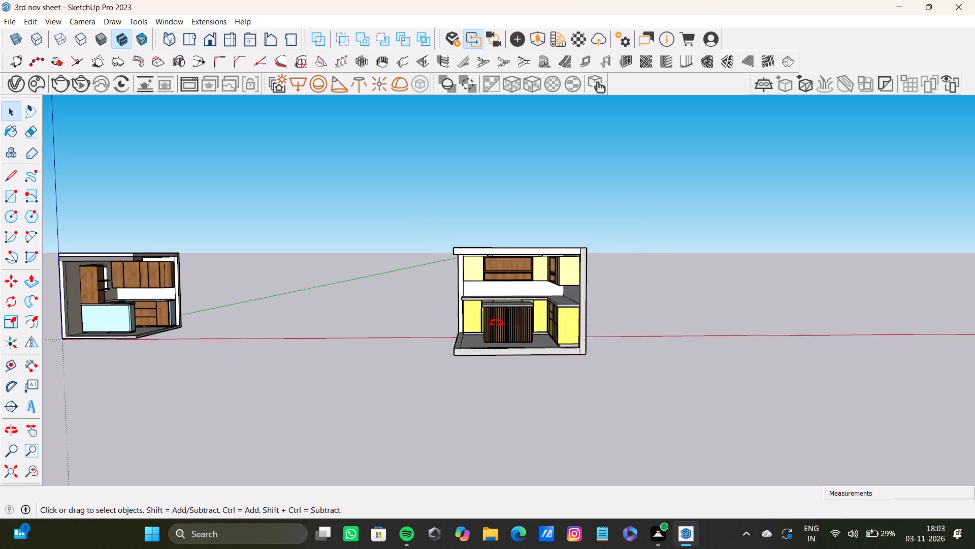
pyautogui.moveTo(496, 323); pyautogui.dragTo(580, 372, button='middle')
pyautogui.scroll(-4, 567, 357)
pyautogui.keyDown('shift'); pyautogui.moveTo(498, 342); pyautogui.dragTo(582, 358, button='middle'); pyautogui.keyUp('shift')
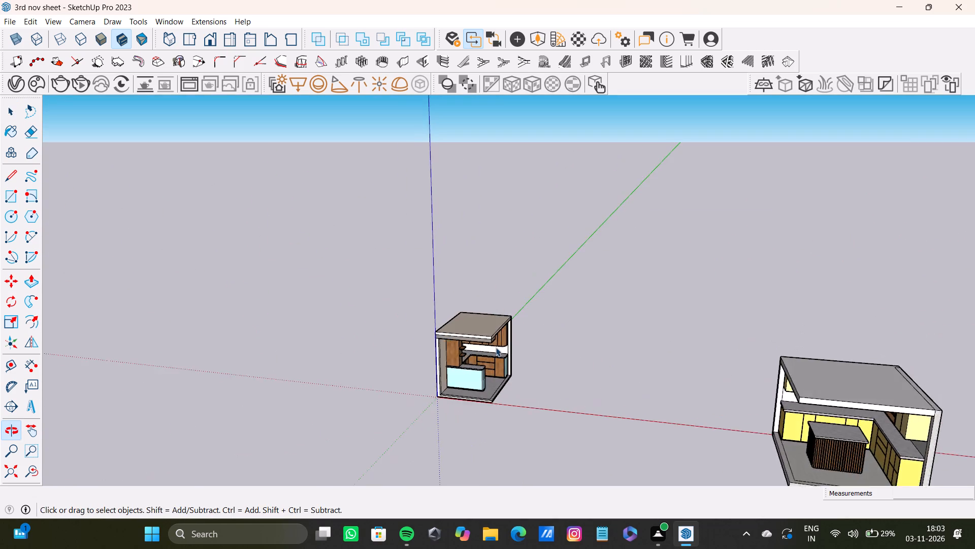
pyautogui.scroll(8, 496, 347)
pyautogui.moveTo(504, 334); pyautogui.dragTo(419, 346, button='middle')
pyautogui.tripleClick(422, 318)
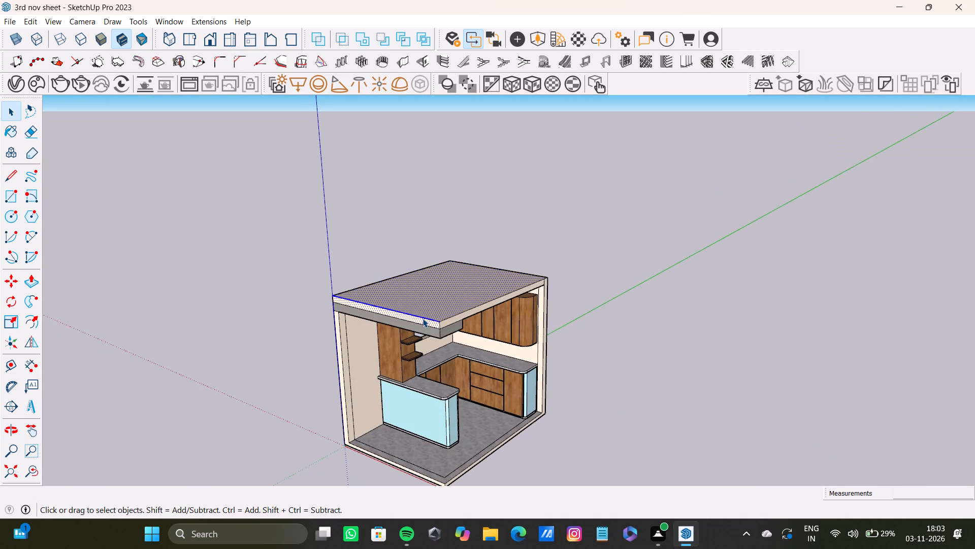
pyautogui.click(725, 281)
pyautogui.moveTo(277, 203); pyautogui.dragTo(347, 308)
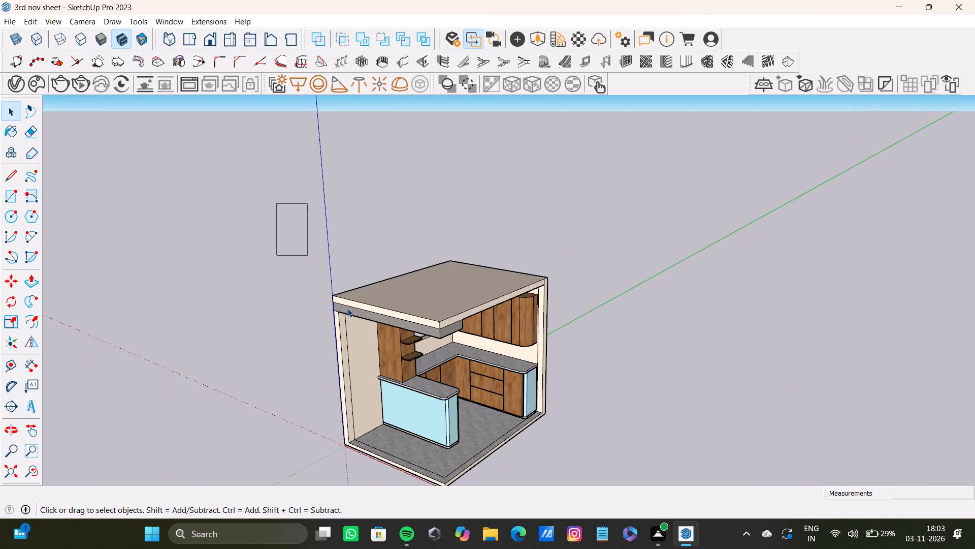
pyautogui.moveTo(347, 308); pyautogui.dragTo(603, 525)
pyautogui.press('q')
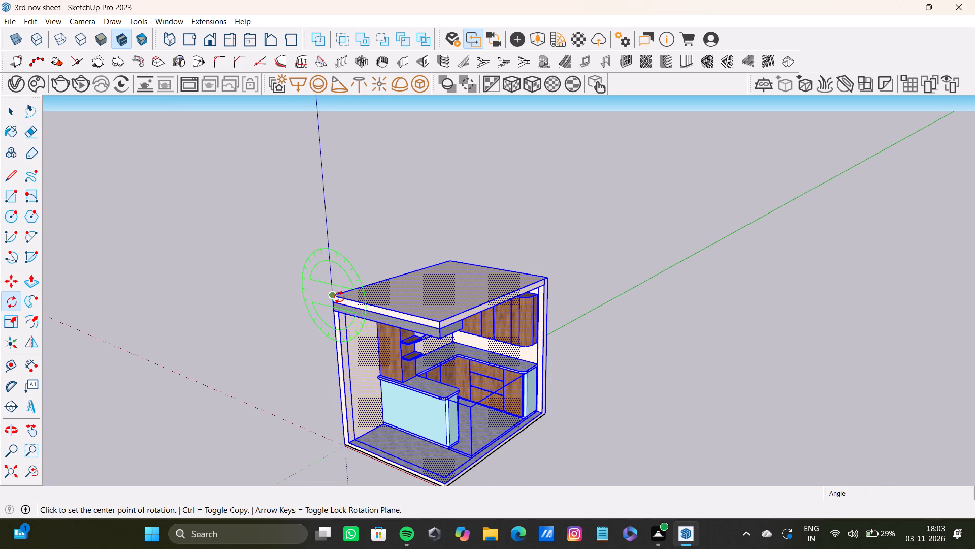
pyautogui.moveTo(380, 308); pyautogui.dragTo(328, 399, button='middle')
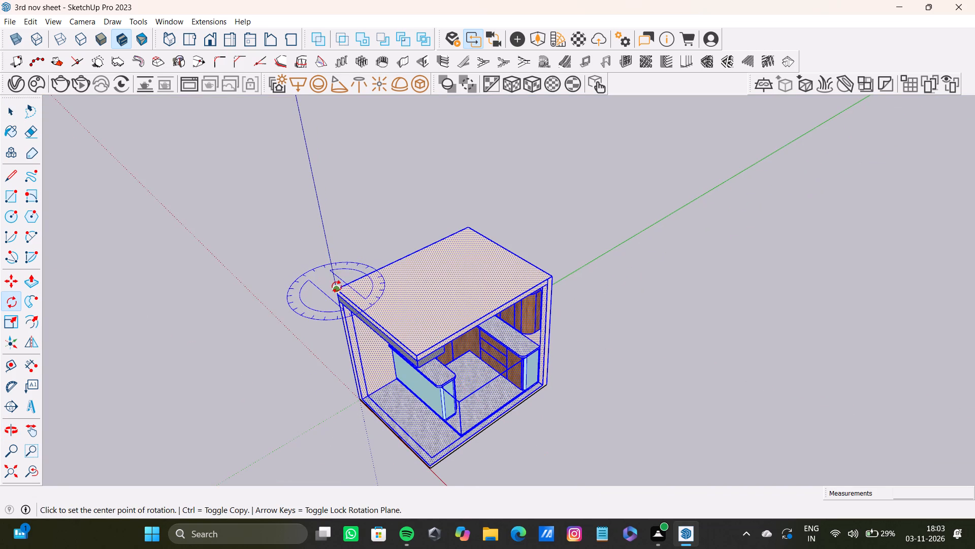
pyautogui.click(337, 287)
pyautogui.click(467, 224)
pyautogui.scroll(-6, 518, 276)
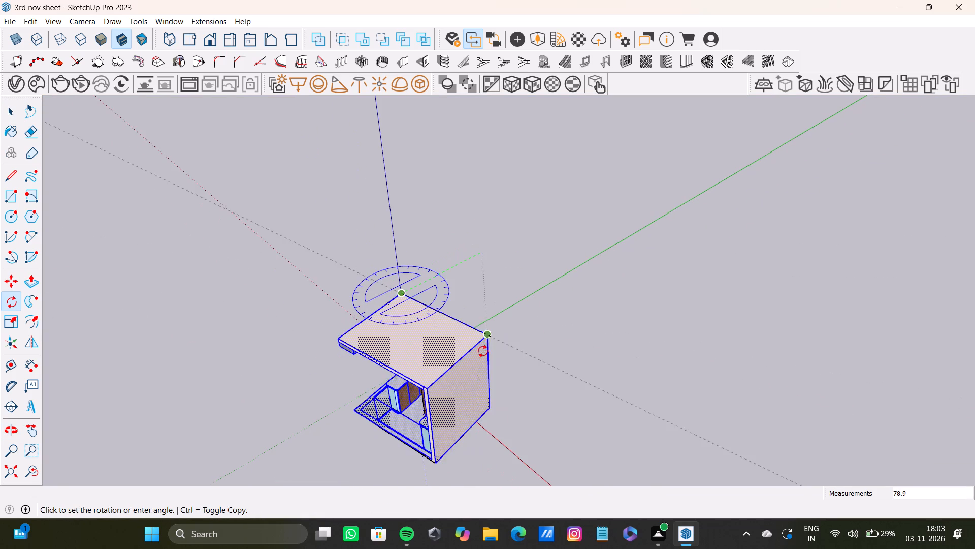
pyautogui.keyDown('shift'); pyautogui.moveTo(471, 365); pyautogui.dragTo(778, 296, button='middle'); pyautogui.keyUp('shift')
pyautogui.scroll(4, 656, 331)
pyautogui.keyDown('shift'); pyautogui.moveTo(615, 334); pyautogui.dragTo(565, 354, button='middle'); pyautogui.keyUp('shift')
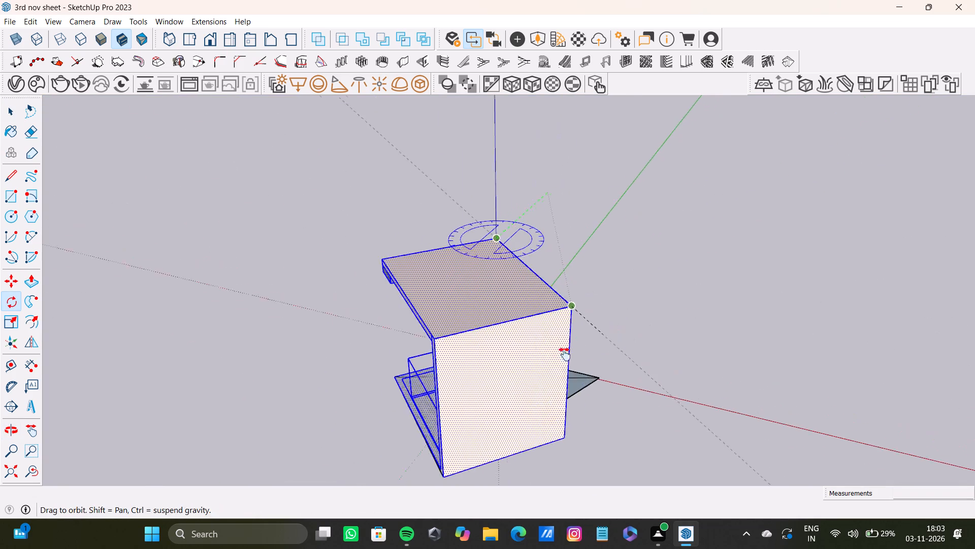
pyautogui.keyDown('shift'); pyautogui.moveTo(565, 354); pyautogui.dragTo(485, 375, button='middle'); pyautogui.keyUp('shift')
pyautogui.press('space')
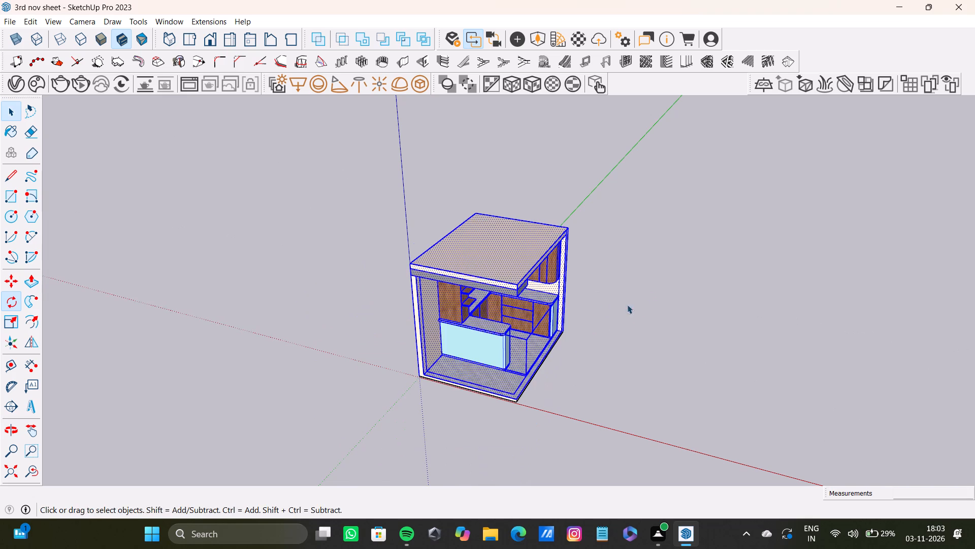
# Rotate the entire wood-and-blue kitchen a quarter turn clockwise, seen from above, about its ceiling slab's corner above the axes origin.
pyautogui.moveTo(484, 322); pyautogui.dragTo(381, 421, button='middle')
pyautogui.moveTo(367, 190); pyautogui.dragTo(645, 416)
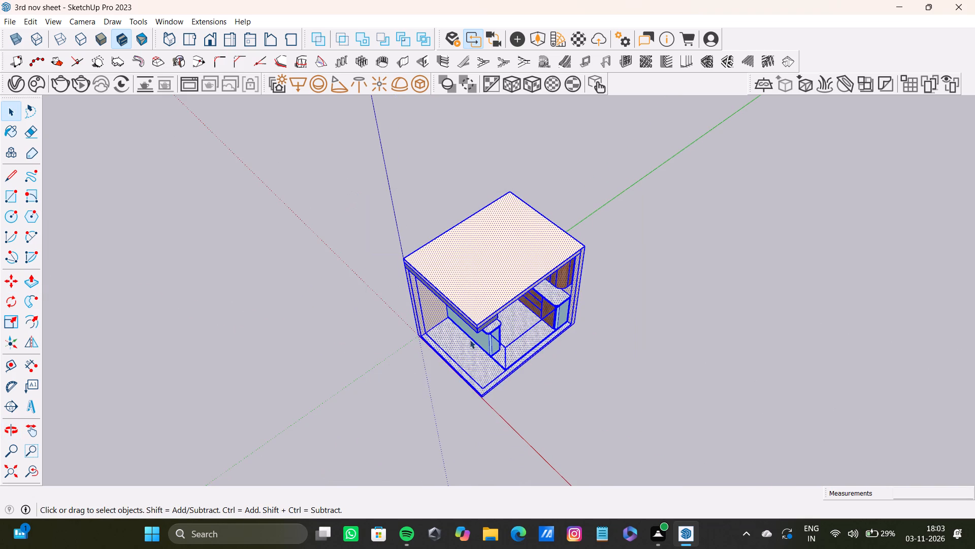
pyautogui.moveTo(470, 339); pyautogui.dragTo(572, 148, button='middle')
pyautogui.moveTo(462, 349); pyautogui.dragTo(466, 189, button='middle')
pyautogui.moveTo(523, 322); pyautogui.dragTo(446, 499, button='middle')
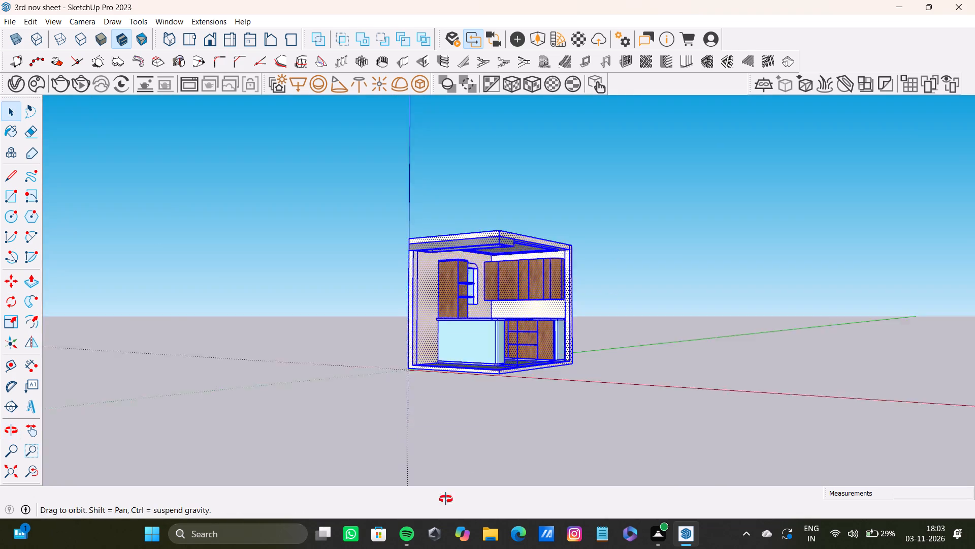
pyautogui.moveTo(446, 499); pyautogui.dragTo(420, 525, button='middle')
pyautogui.press('q')
pyautogui.moveTo(486, 343); pyautogui.dragTo(386, 476, button='middle')
pyautogui.scroll(3, 418, 270)
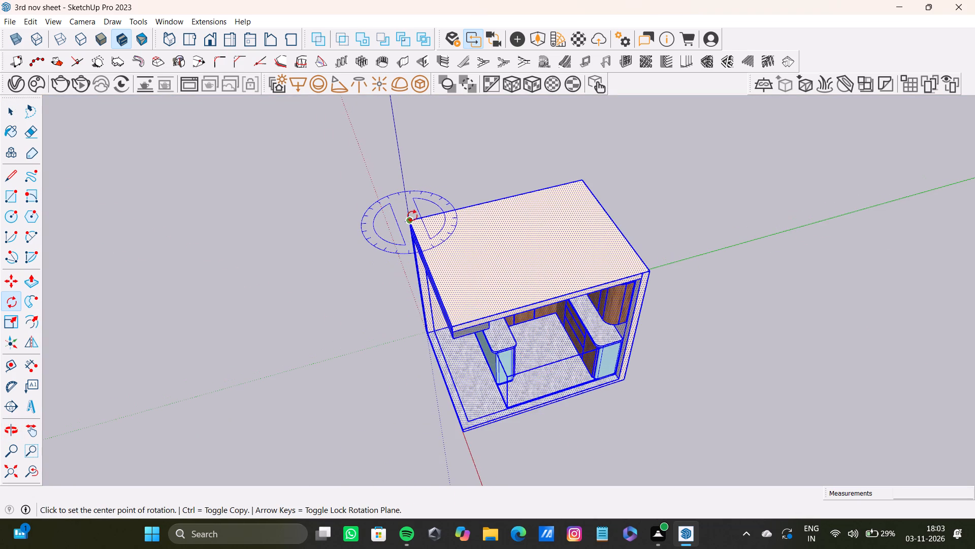
pyautogui.moveTo(412, 216); pyautogui.dragTo(418, 216)
pyautogui.click(585, 179)
pyautogui.scroll(-9, 585, 321)
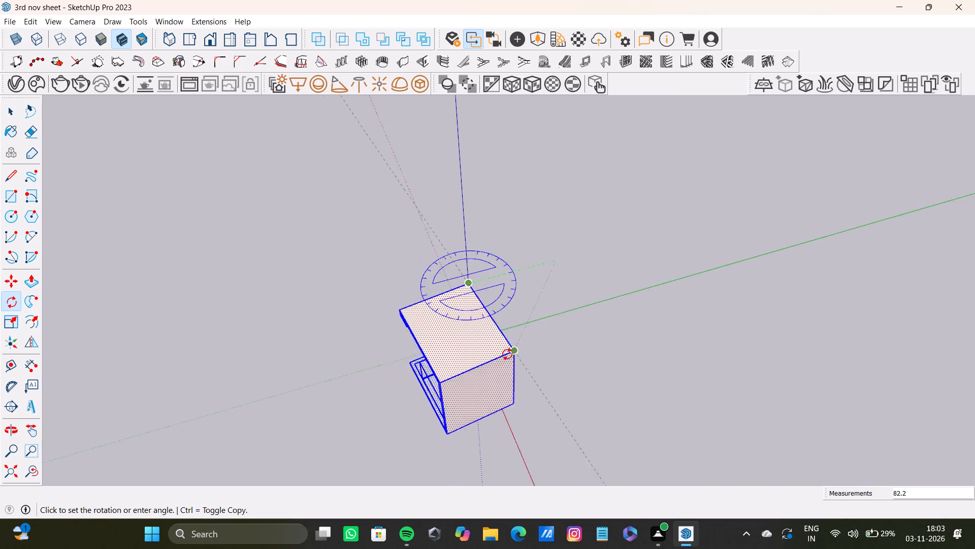
pyautogui.moveTo(503, 357); pyautogui.dragTo(601, 207, button='middle')
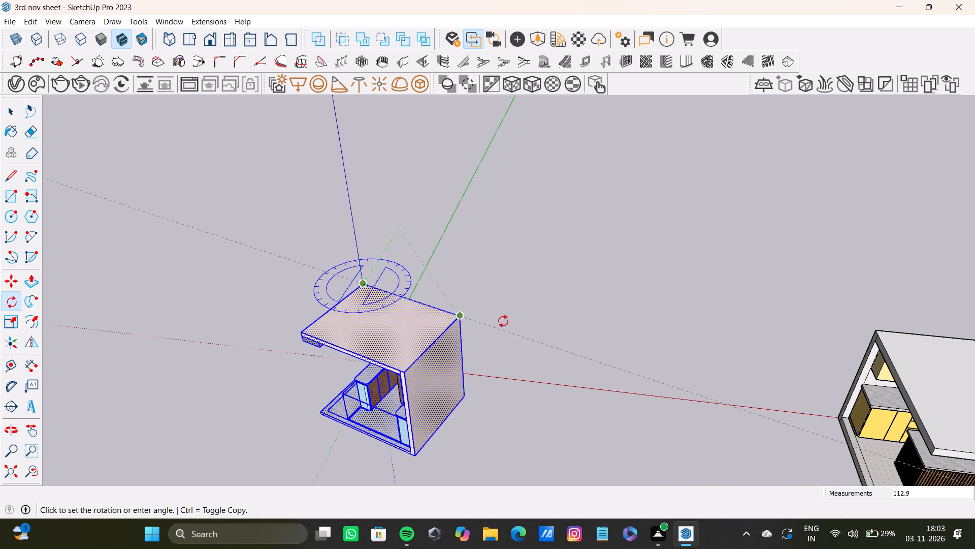
pyautogui.click(517, 306)
pyautogui.scroll(-8, 482, 326)
pyautogui.press('space')
pyautogui.click(496, 310)
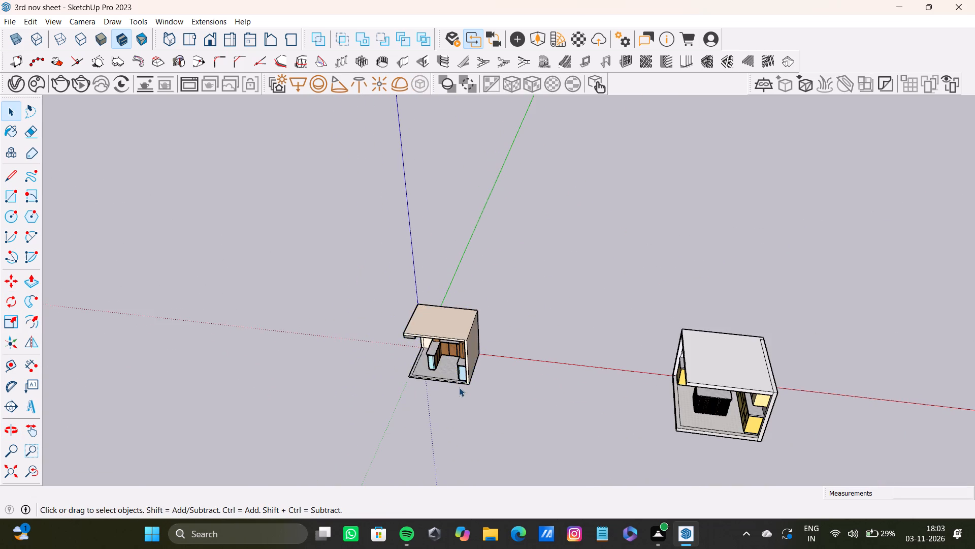
# Examine the rotated wood-and-blue kitchen from its open front, including the ceiling, window wall, cabinets and peninsula countertop.
pyautogui.scroll(4, 459, 388)
pyautogui.moveTo(469, 319); pyautogui.dragTo(475, 225, button='middle')
pyautogui.scroll(4, 447, 312)
pyautogui.moveTo(440, 337); pyautogui.dragTo(501, 238, button='middle')
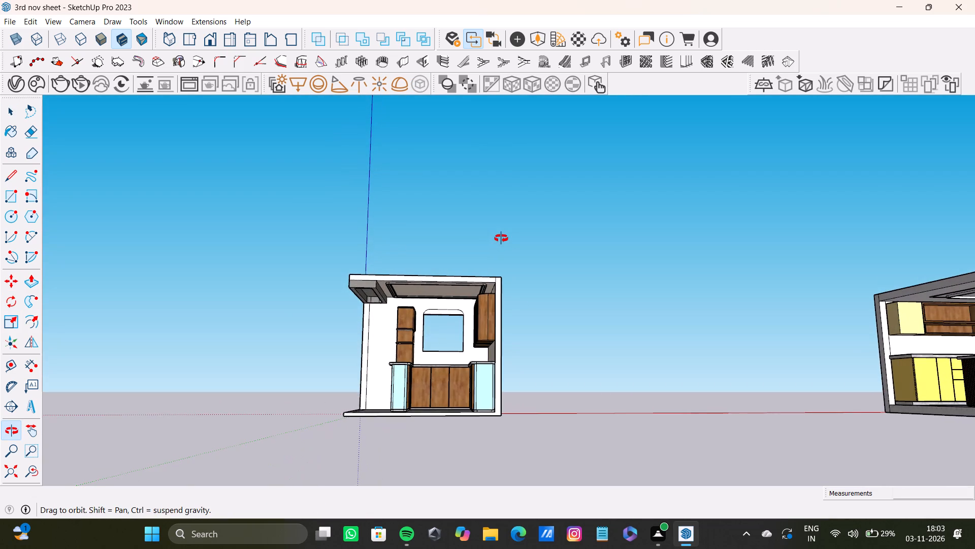
pyautogui.moveTo(501, 238); pyautogui.dragTo(501, 241, button='middle')
pyautogui.scroll(-4, 462, 318)
pyautogui.keyDown('shift'); pyautogui.moveTo(464, 329); pyautogui.dragTo(517, 331, button='middle'); pyautogui.keyUp('shift')
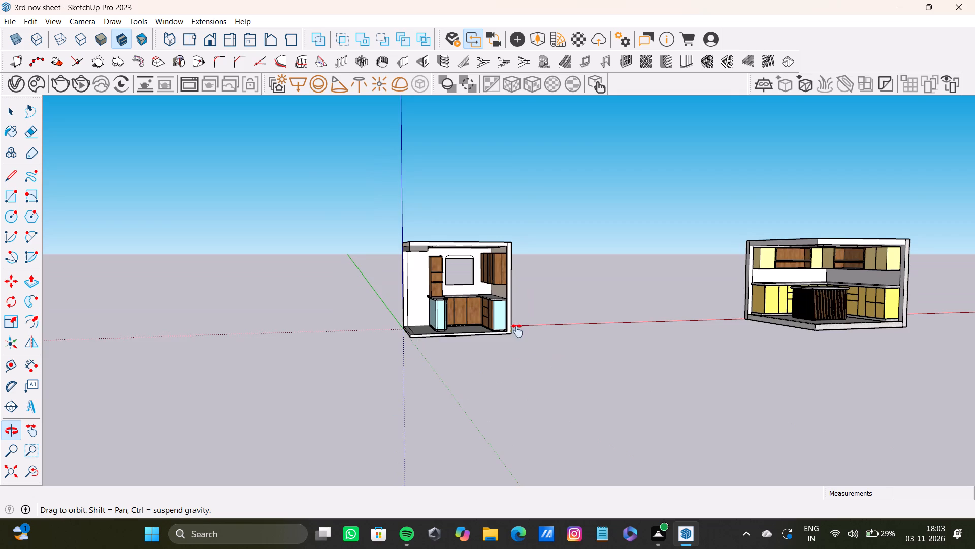
pyautogui.keyDown('shift'); pyautogui.moveTo(517, 331); pyautogui.dragTo(472, 344, button='middle'); pyautogui.keyUp('shift')
pyautogui.scroll(13, 414, 323)
pyautogui.keyDown('shift'); pyautogui.moveTo(478, 285); pyautogui.dragTo(480, 341, button='middle'); pyautogui.keyUp('shift')
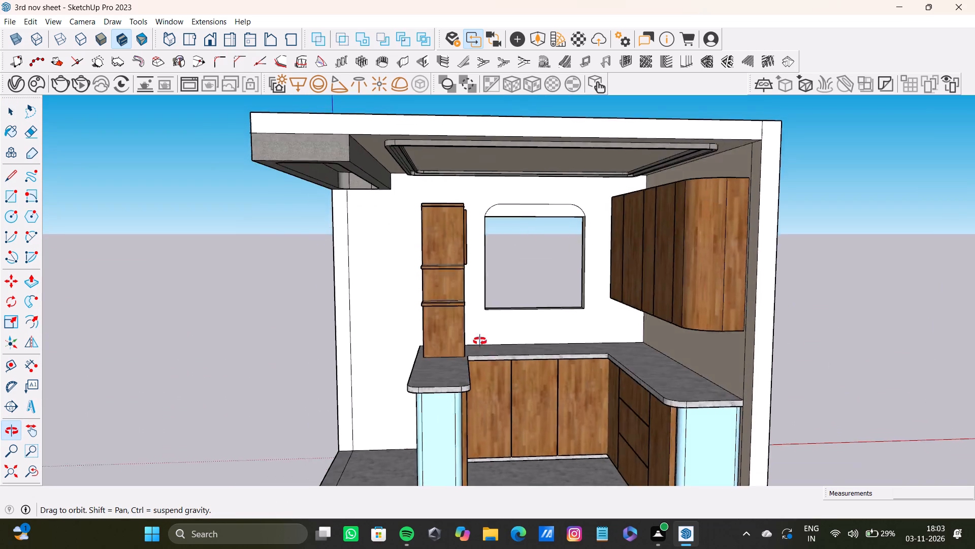
pyautogui.keyDown('shift'); pyautogui.moveTo(480, 341); pyautogui.dragTo(425, 342, button='middle'); pyautogui.keyUp('shift')
pyautogui.scroll(7, 593, 385)
pyautogui.keyDown('shift'); pyautogui.moveTo(544, 377); pyautogui.dragTo(766, 400, button='middle'); pyautogui.keyUp('shift')
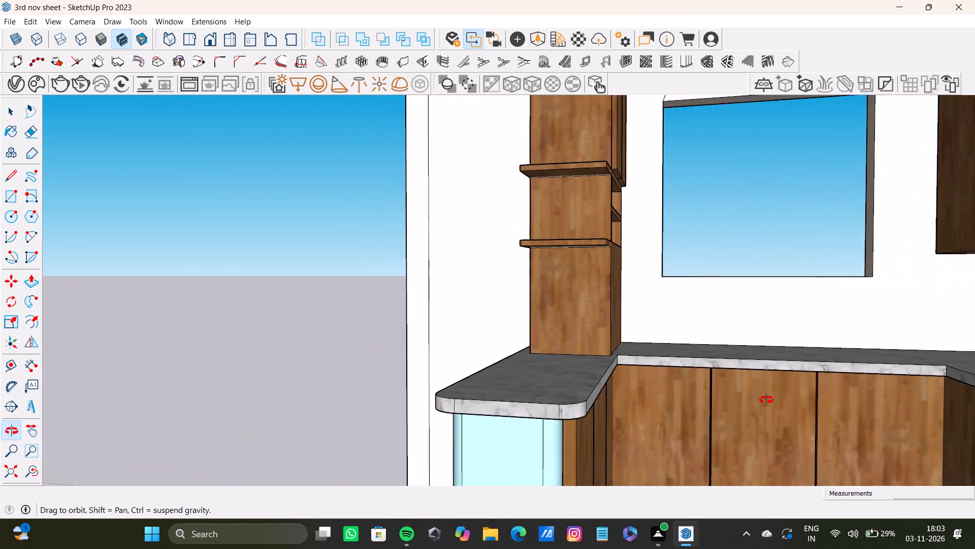
pyautogui.keyDown('shift'); pyautogui.moveTo(766, 400); pyautogui.dragTo(723, 296, button='middle'); pyautogui.keyUp('shift')
pyautogui.keyDown('shift'); pyautogui.scroll(6, 613, 315); pyautogui.keyUp('shift')
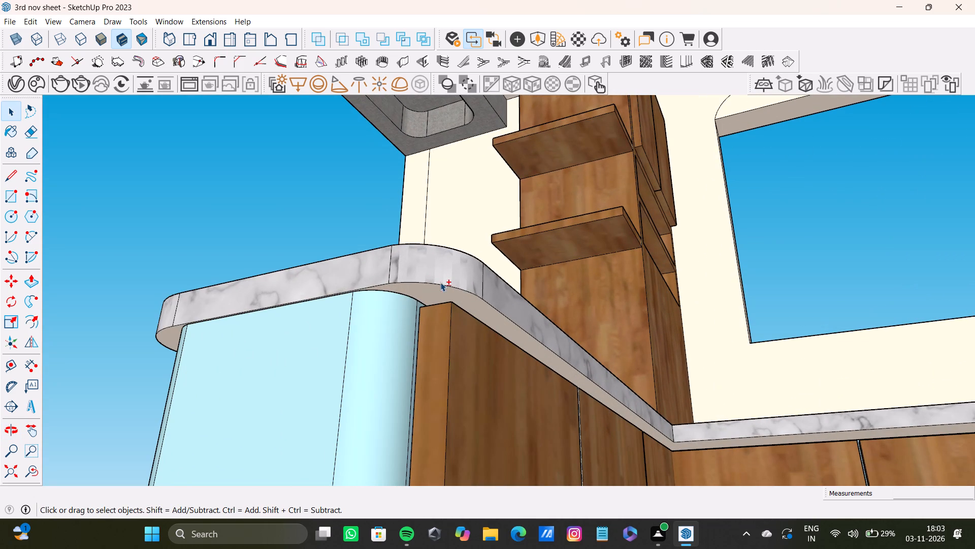
# Select the lower edges of the peninsula countertop's inner rounded corner and its straight inner side.
pyautogui.keyDown('shift'); pyautogui.click(442, 284); pyautogui.keyUp('shift')
pyautogui.keyDown('shift'); pyautogui.click(501, 313); pyautogui.keyUp('shift')
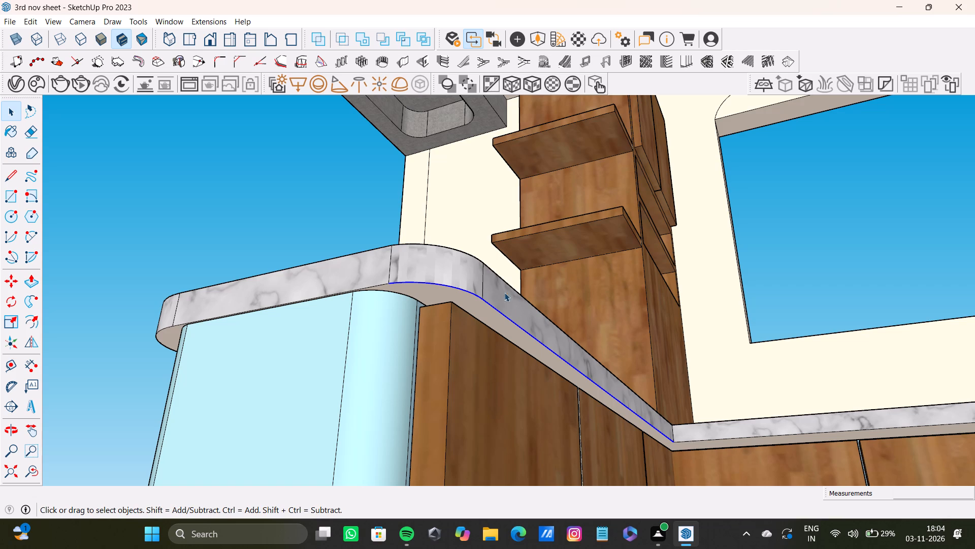
# Examine both kitchens side by side and compare the yellow kitchen's ceiling, cabinets and island countertop.
pyautogui.scroll(-20, 465, 295)
pyautogui.scroll(-6, 465, 295)
pyautogui.moveTo(457, 299); pyautogui.dragTo(727, 361, button='middle')
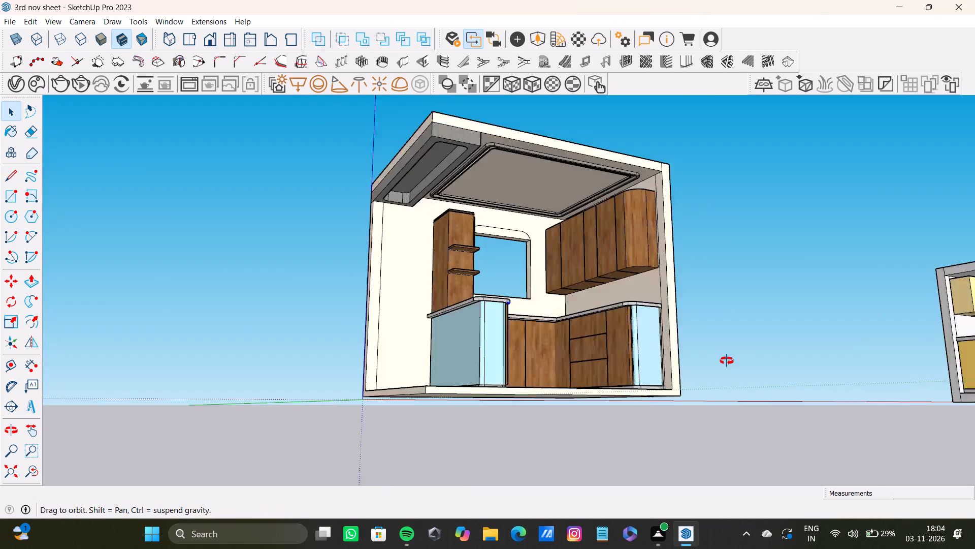
pyautogui.moveTo(727, 361); pyautogui.dragTo(712, 406, button='middle')
pyautogui.scroll(-11, 621, 382)
pyautogui.scroll(-5, 586, 356)
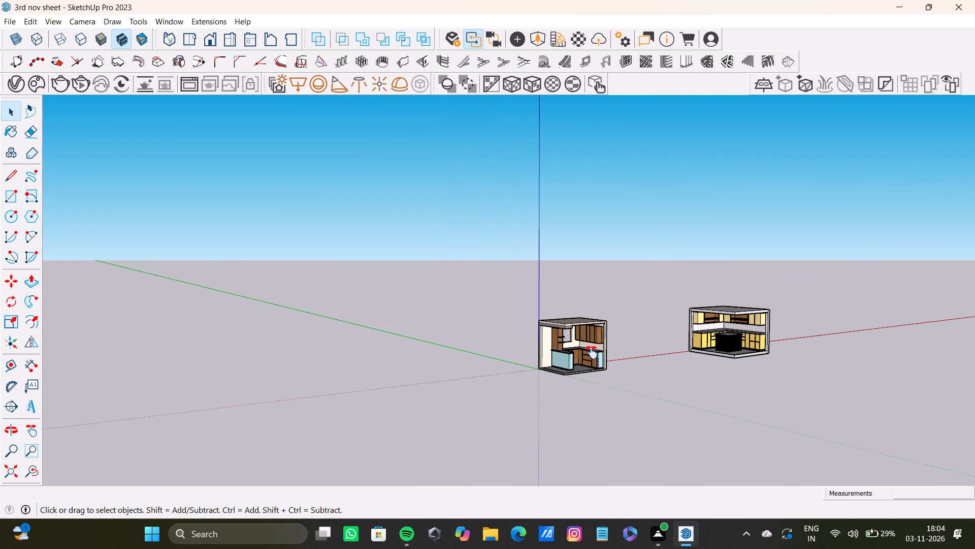
pyautogui.keyDown('shift'); pyautogui.moveTo(592, 352); pyautogui.dragTo(257, 349, button='middle'); pyautogui.keyUp('shift')
pyautogui.scroll(14, 319, 324)
pyautogui.moveTo(471, 315); pyautogui.dragTo(426, 243, button='middle')
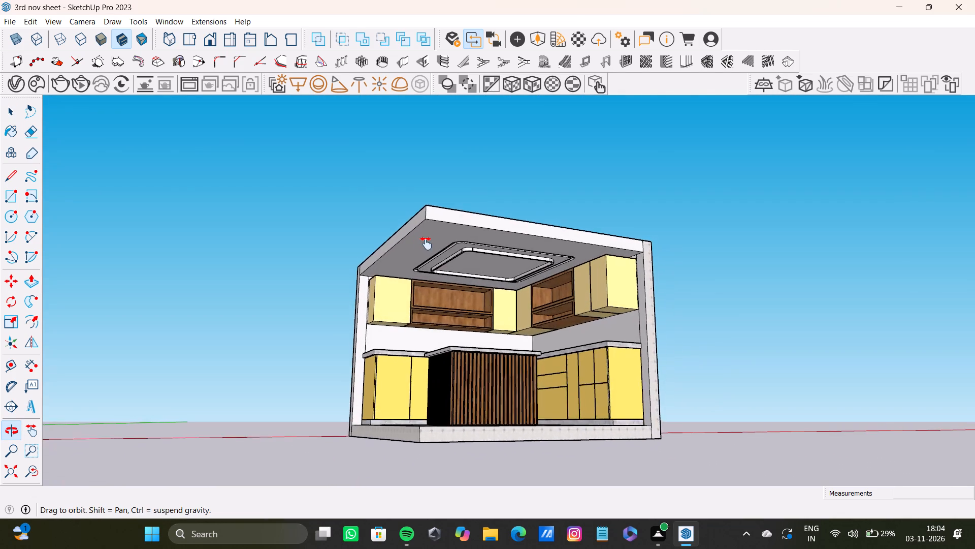
pyautogui.moveTo(426, 243); pyautogui.dragTo(617, 237, button='middle')
pyautogui.scroll(-2, 337, 327)
pyautogui.moveTo(430, 335); pyautogui.dragTo(275, 401, button='middle')
pyautogui.scroll(-4, 251, 401)
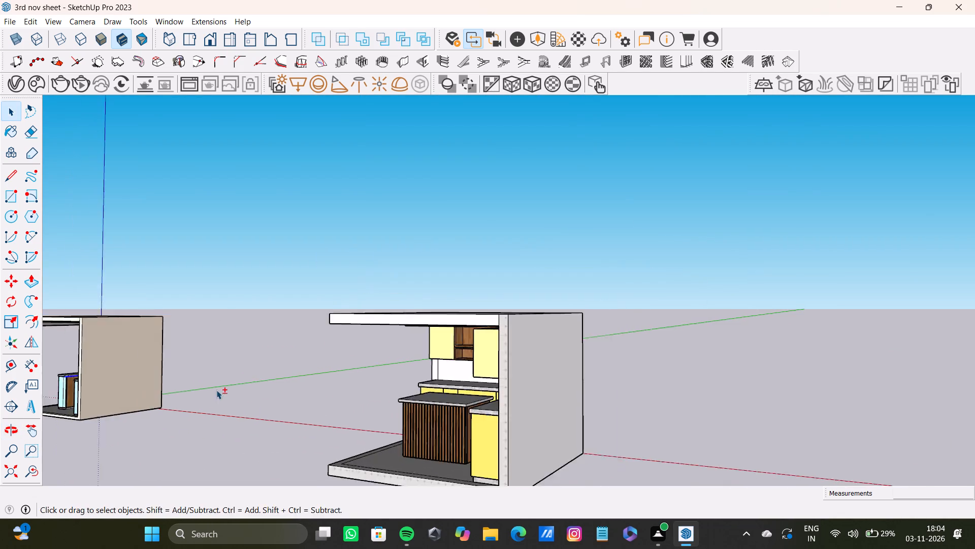
# Add the lower edges of the peninsula countertop's end, outer rounded corner and outer side to the selection.
pyautogui.keyDown('shift'); pyautogui.moveTo(216, 390); pyautogui.dragTo(604, 359, button='middle'); pyautogui.keyUp('shift')
pyautogui.scroll(20, 561, 347)
pyautogui.scroll(6, 561, 347)
pyautogui.moveTo(408, 335); pyautogui.dragTo(407, 335, button='middle')
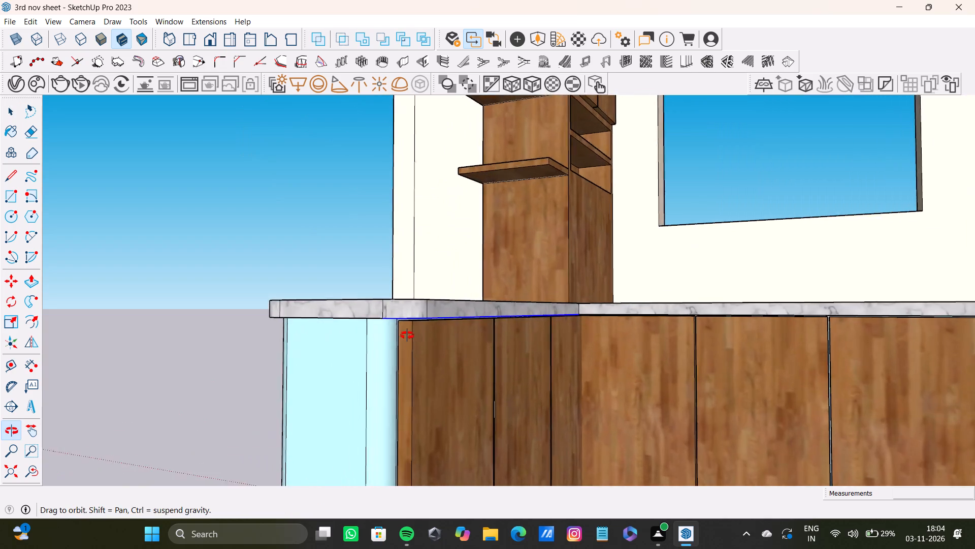
pyautogui.moveTo(407, 335); pyautogui.dragTo(499, 343, button='middle')
pyautogui.keyDown('shift'); pyautogui.scroll(6, 478, 343); pyautogui.keyUp('shift')
pyautogui.keyDown('shift'); pyautogui.click(468, 316); pyautogui.keyUp('shift')
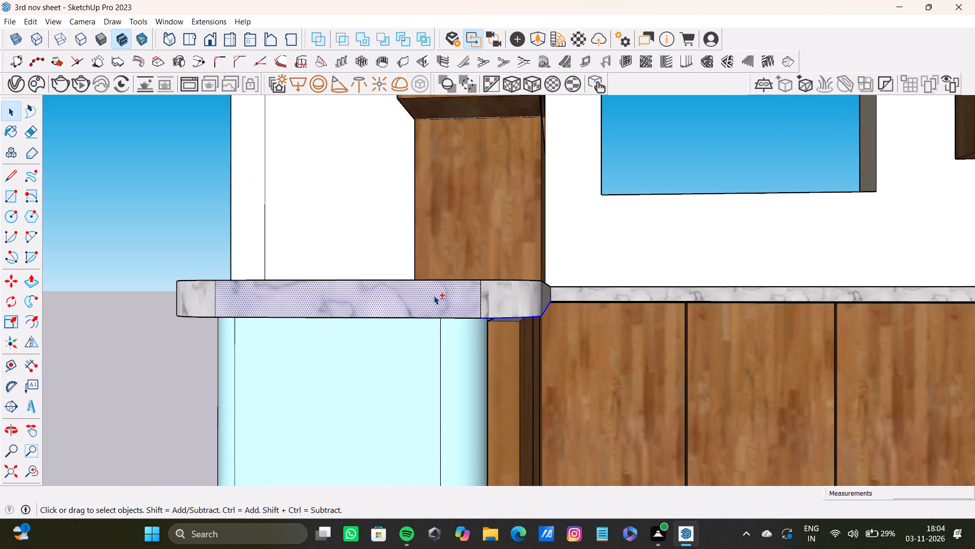
pyautogui.keyDown('shift'); pyautogui.click(434, 295); pyautogui.keyUp('shift')
pyautogui.keyDown('shift'); pyautogui.click(476, 317); pyautogui.keyUp('shift')
pyautogui.moveTo(440, 324); pyautogui.dragTo(600, 318, button='middle')
pyautogui.keyDown('shift'); pyautogui.scroll(4, 227, 333); pyautogui.keyUp('shift')
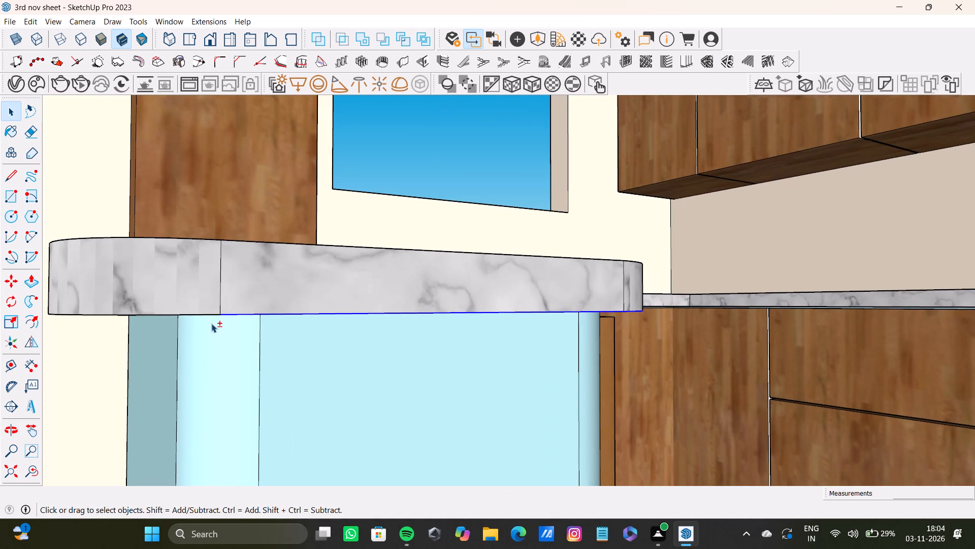
pyautogui.keyDown('shift'); pyautogui.click(209, 314); pyautogui.keyUp('shift')
pyautogui.keyDown('shift'); pyautogui.scroll(-3, 204, 317); pyautogui.keyUp('shift')
pyautogui.keyDown('shift'); pyautogui.moveTo(171, 329); pyautogui.dragTo(409, 361, button='middle'); pyautogui.keyUp('shift')
pyautogui.keyDown('shift'); pyautogui.scroll(2, 306, 351); pyautogui.keyUp('shift')
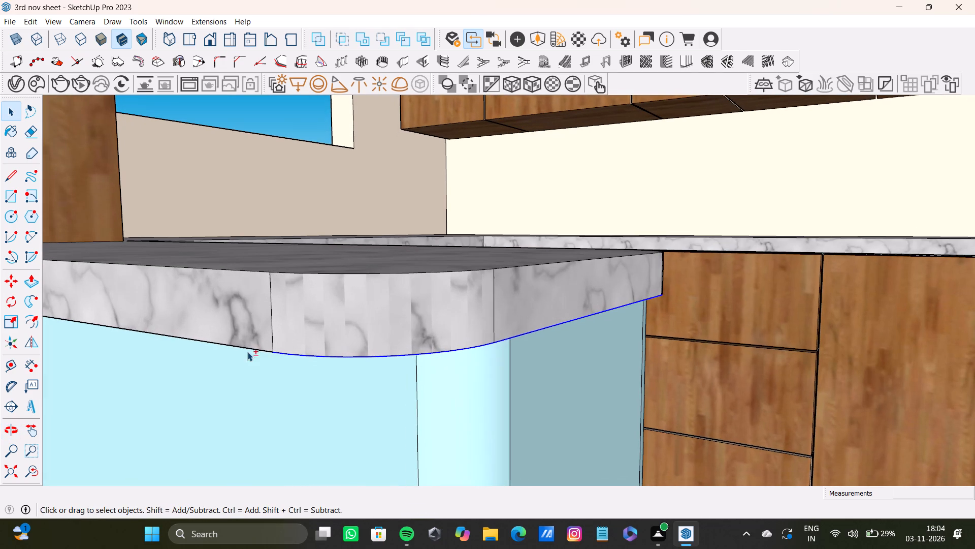
pyautogui.keyDown('shift'); pyautogui.click(267, 352); pyautogui.keyUp('shift')
# Add the lower front edge of the countertop below the window to the selection.
pyautogui.keyDown('shift'); pyautogui.scroll(-6, 279, 349); pyautogui.keyUp('shift')
pyautogui.moveTo(380, 374); pyautogui.dragTo(479, 405, button='middle')
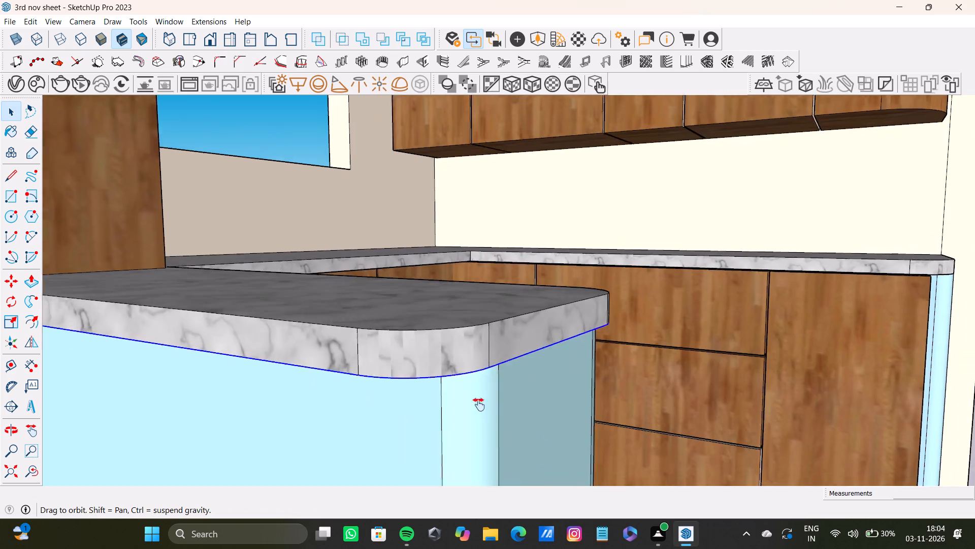
pyautogui.moveTo(479, 405); pyautogui.dragTo(389, 293, button='middle')
pyautogui.keyDown('shift'); pyautogui.scroll(-4, 419, 328); pyautogui.keyUp('shift')
pyautogui.keyDown('shift'); pyautogui.moveTo(418, 332); pyautogui.dragTo(429, 220, button='middle'); pyautogui.keyUp('shift')
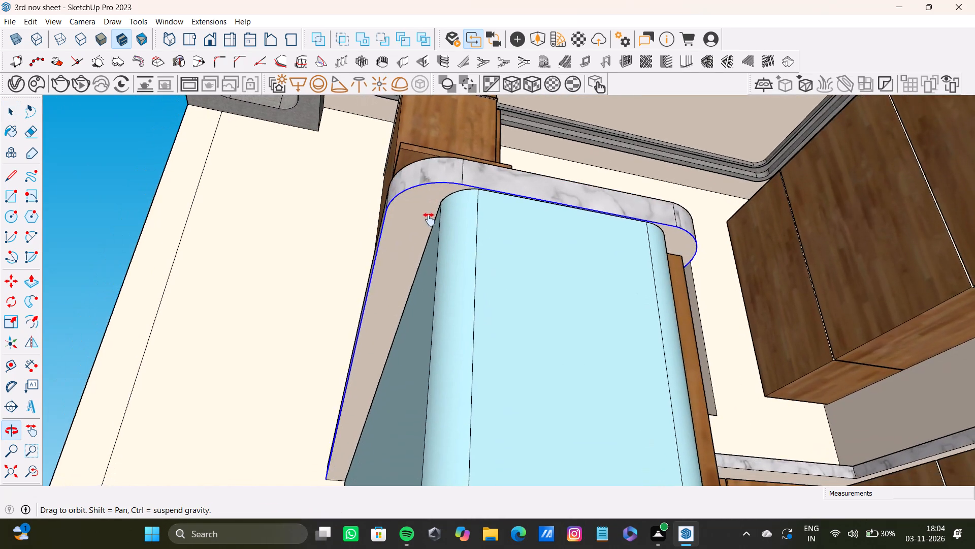
pyautogui.keyDown('shift'); pyautogui.moveTo(429, 220); pyautogui.dragTo(188, 342, button='middle'); pyautogui.keyUp('shift')
pyautogui.moveTo(271, 388); pyautogui.dragTo(153, 405, button='middle')
pyautogui.keyDown('shift'); pyautogui.moveTo(505, 391); pyautogui.dragTo(501, 345, button='middle'); pyautogui.keyUp('shift')
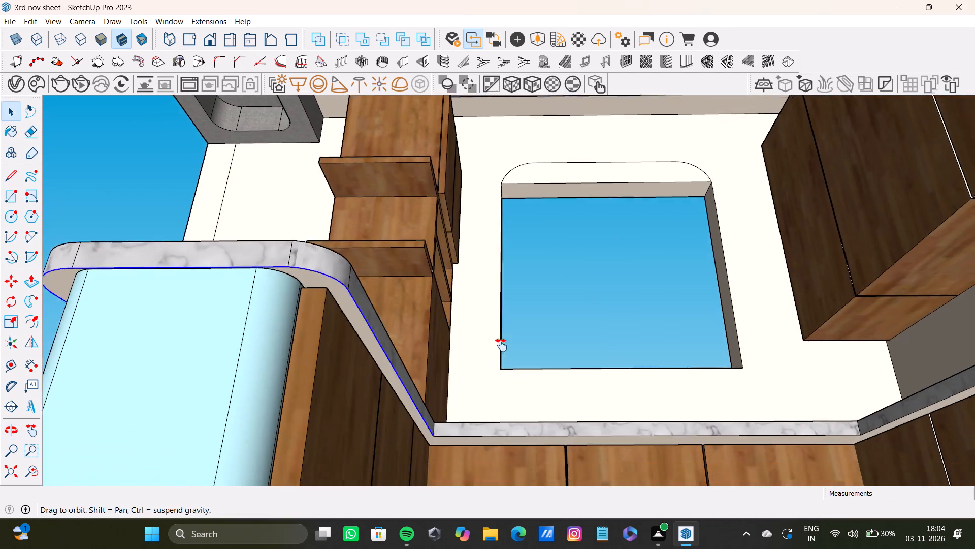
pyautogui.keyDown('shift'); pyautogui.moveTo(501, 345); pyautogui.dragTo(432, 331, button='middle'); pyautogui.keyUp('shift')
pyautogui.keyDown('shift'); pyautogui.scroll(6, 445, 367); pyautogui.keyUp('shift')
pyautogui.keyDown('shift'); pyautogui.click(460, 412); pyautogui.keyUp('shift')
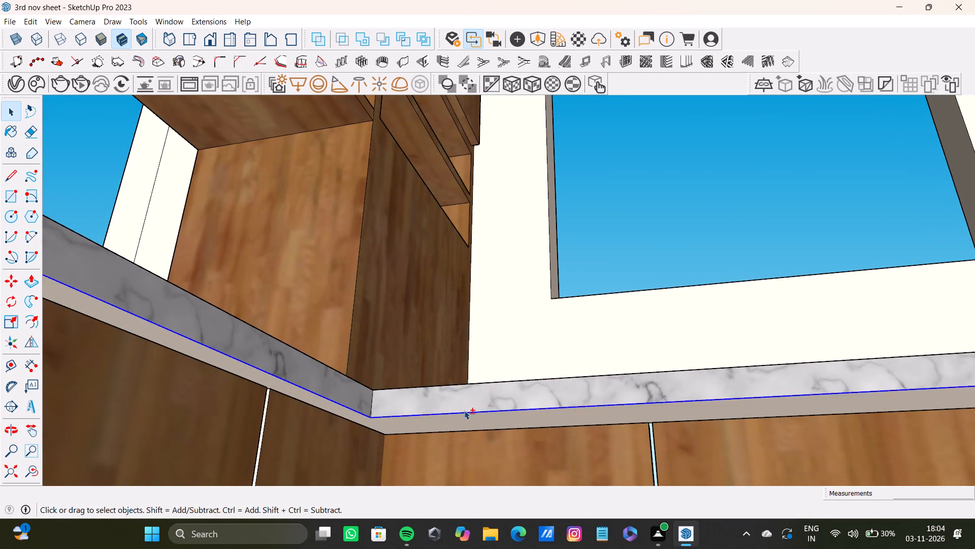
# Add the lower front edge of the countertop's straight run above the drawer cabinets to the selection.
pyautogui.keyDown('shift'); pyautogui.scroll(-3, 471, 405); pyautogui.keyUp('shift')
pyautogui.keyDown('shift'); pyautogui.moveTo(552, 399); pyautogui.dragTo(200, 369, button='middle'); pyautogui.keyUp('shift')
pyautogui.scroll(-4, 431, 380)
pyautogui.middleClick(539, 394)
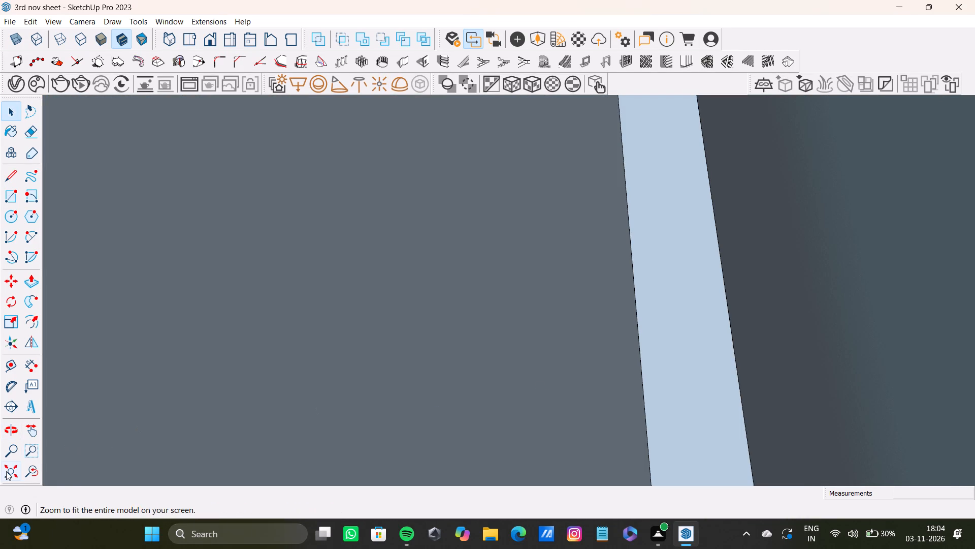
pyautogui.click(6, 471)
pyautogui.moveTo(194, 428); pyautogui.dragTo(279, 420, button='middle')
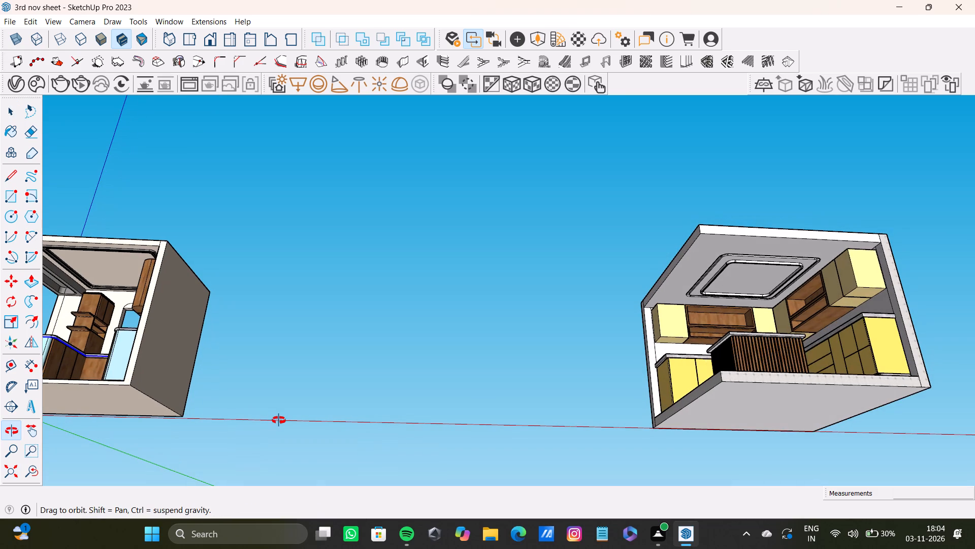
pyautogui.moveTo(279, 420); pyautogui.dragTo(591, 498, button='middle')
pyautogui.scroll(3, 254, 329)
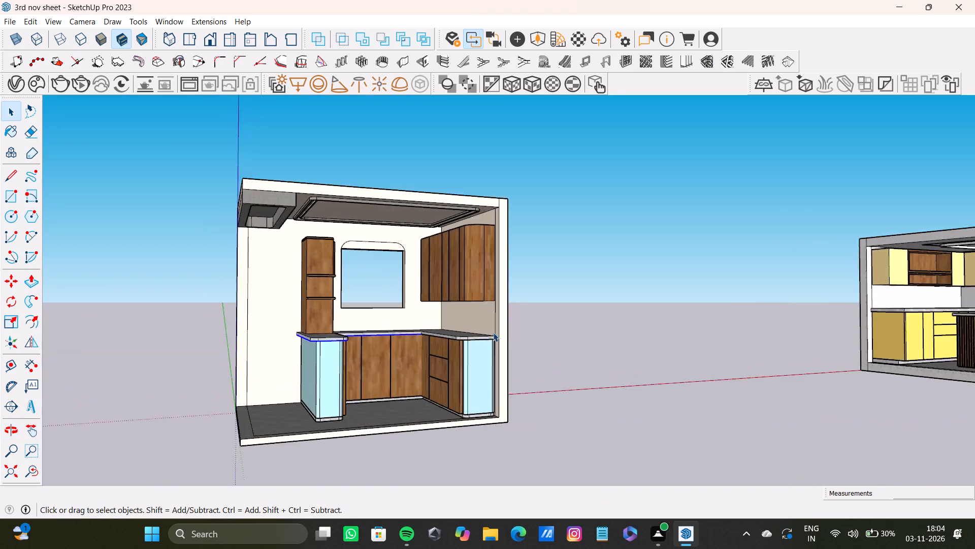
pyautogui.scroll(12, 493, 332)
pyautogui.moveTo(395, 337); pyautogui.dragTo(404, 303, button='middle')
pyautogui.scroll(11, 387, 302)
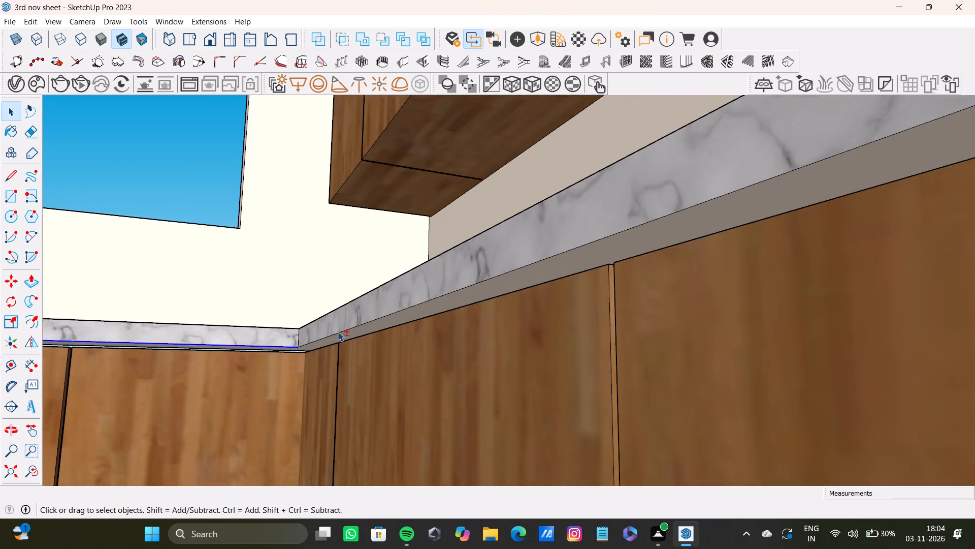
pyautogui.scroll(4, 338, 332)
pyautogui.keyDown('shift'); pyautogui.click(346, 330); pyautogui.keyUp('shift')
# Add the lower edges of the drawer-side countertop's rounded corner and straight end to the selection.
pyautogui.keyDown('shift'); pyautogui.scroll(-11, 381, 330); pyautogui.keyUp('shift')
pyautogui.keyDown('shift'); pyautogui.moveTo(406, 326); pyautogui.dragTo(354, 347, button='middle'); pyautogui.keyUp('shift')
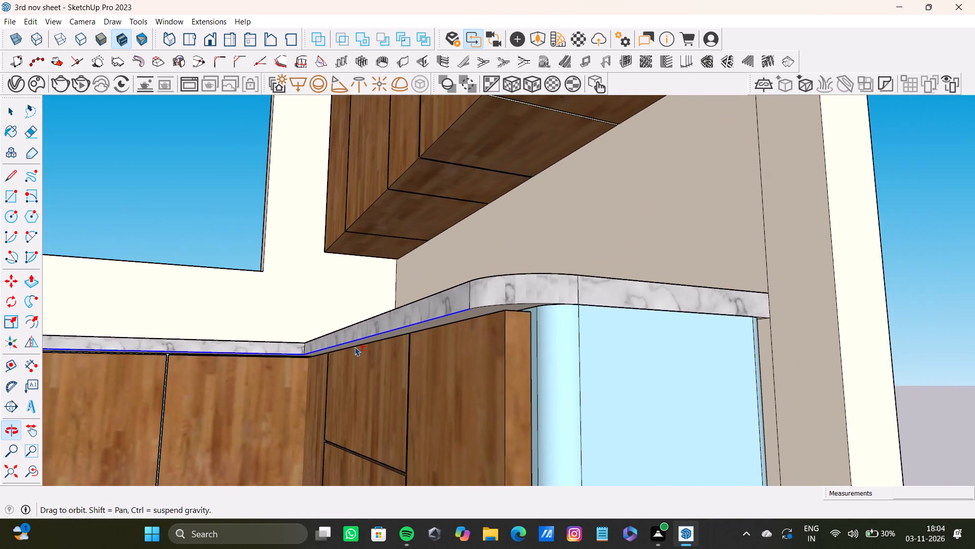
pyautogui.keyDown('shift'); pyautogui.moveTo(354, 347); pyautogui.dragTo(355, 347, button='middle'); pyautogui.keyUp('shift')
pyautogui.keyDown('shift'); pyautogui.scroll(2, 503, 311); pyautogui.keyUp('shift')
pyautogui.keyDown('shift'); pyautogui.click(506, 303); pyautogui.keyUp('shift')
pyautogui.keyDown('shift'); pyautogui.moveTo(582, 304); pyautogui.dragTo(551, 317, button='middle'); pyautogui.keyUp('shift')
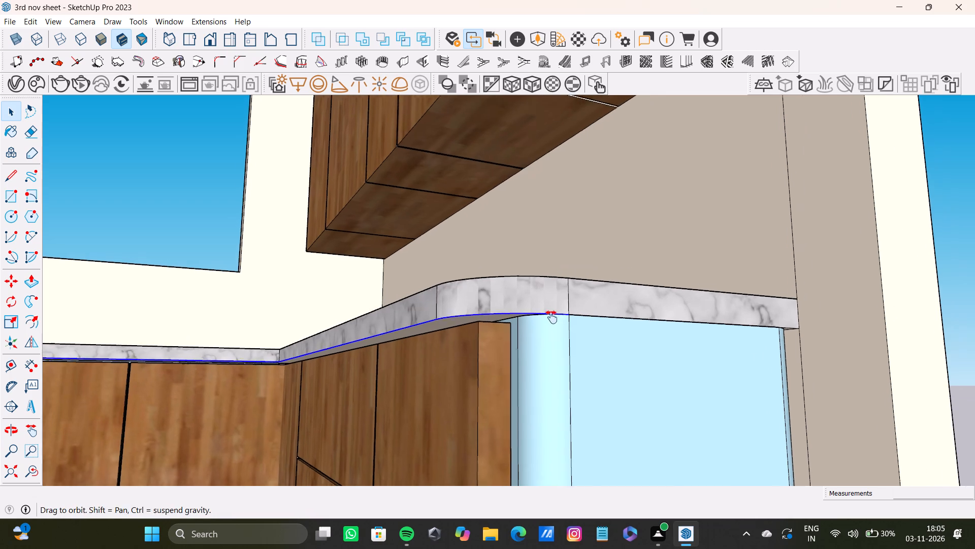
pyautogui.keyDown('shift'); pyautogui.moveTo(551, 317); pyautogui.dragTo(532, 324, button='middle'); pyautogui.keyUp('shift')
pyautogui.scroll(4, 567, 319)
pyautogui.moveTo(568, 317); pyautogui.dragTo(533, 232, button='middle')
pyautogui.keyDown('shift'); pyautogui.scroll(11, 535, 270); pyautogui.keyUp('shift')
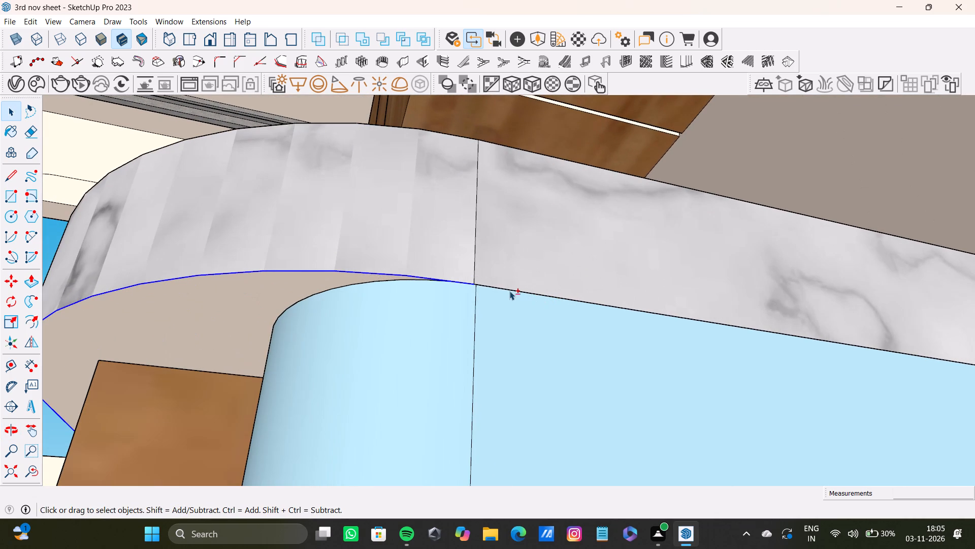
pyautogui.keyDown('shift'); pyautogui.click(505, 289); pyautogui.keyUp('shift')
pyautogui.keyDown('shift'); pyautogui.scroll(11, 515, 284); pyautogui.keyUp('shift')
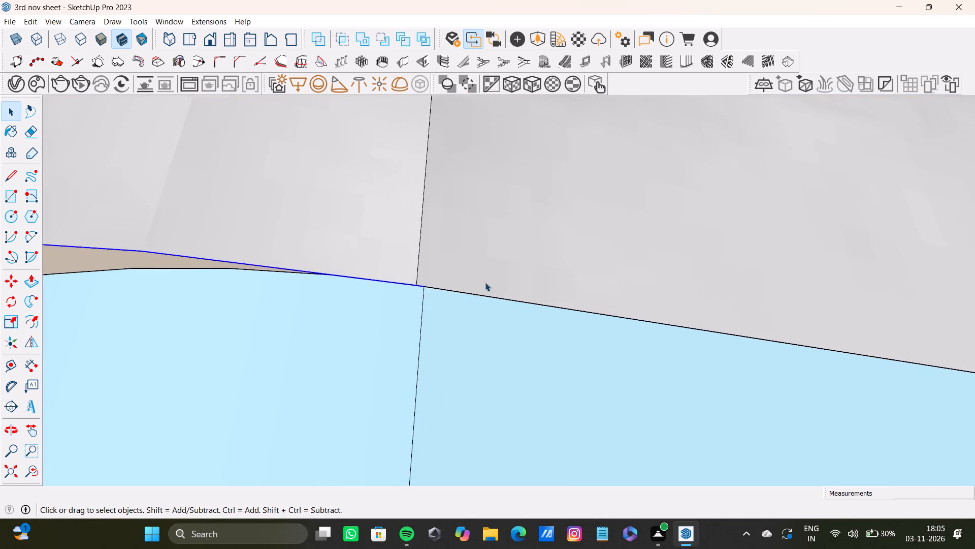
pyautogui.keyDown('shift'); pyautogui.scroll(9, 485, 282); pyautogui.keyUp('shift')
pyautogui.moveTo(427, 284); pyautogui.dragTo(431, 352, button='middle')
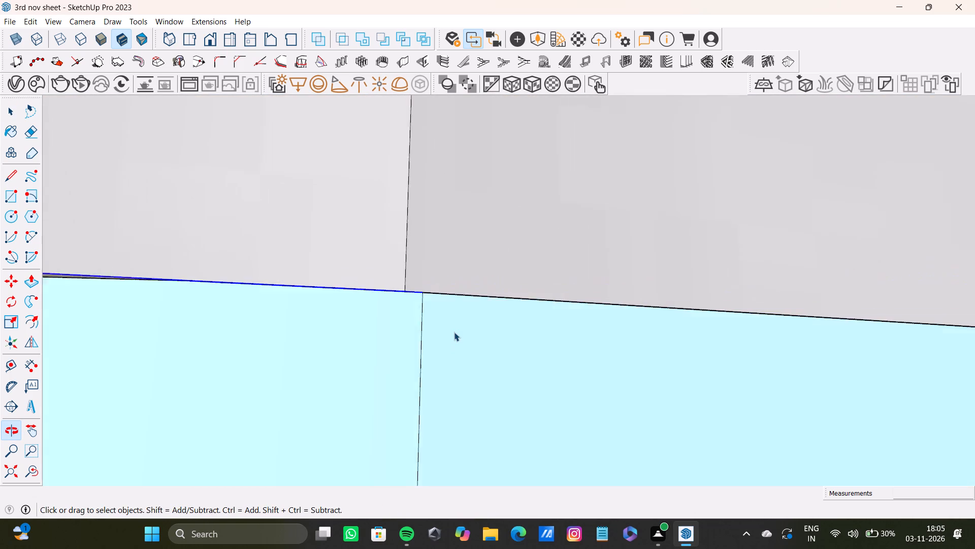
pyautogui.scroll(-20, 454, 332)
pyautogui.scroll(-16, 454, 332)
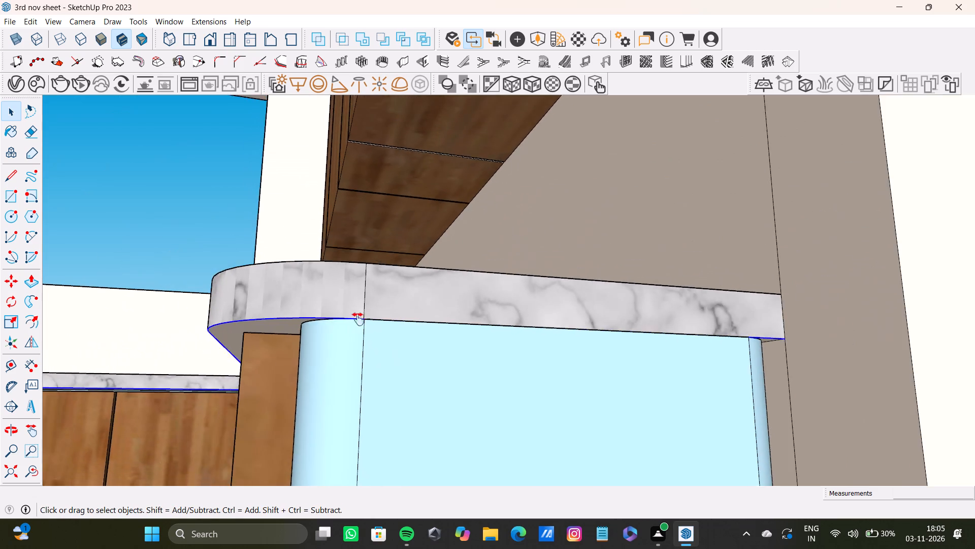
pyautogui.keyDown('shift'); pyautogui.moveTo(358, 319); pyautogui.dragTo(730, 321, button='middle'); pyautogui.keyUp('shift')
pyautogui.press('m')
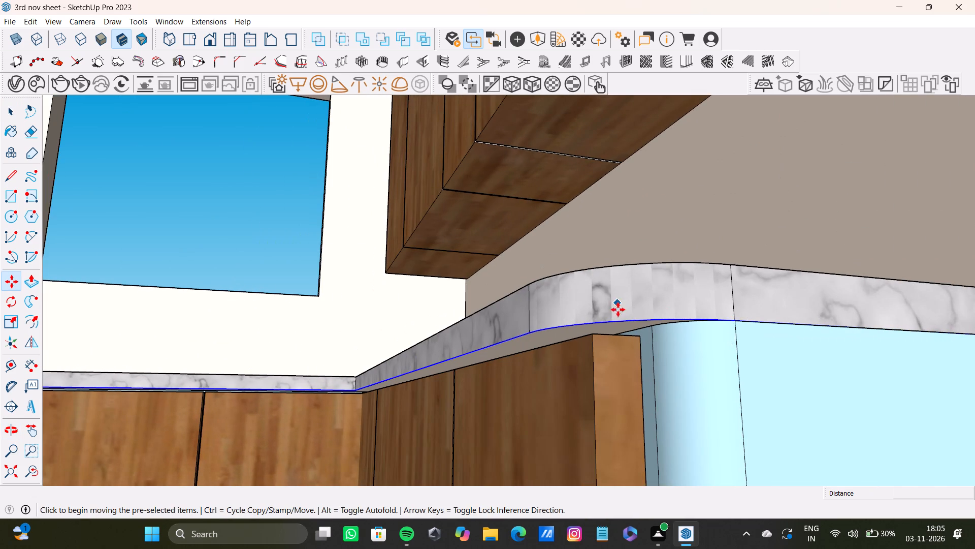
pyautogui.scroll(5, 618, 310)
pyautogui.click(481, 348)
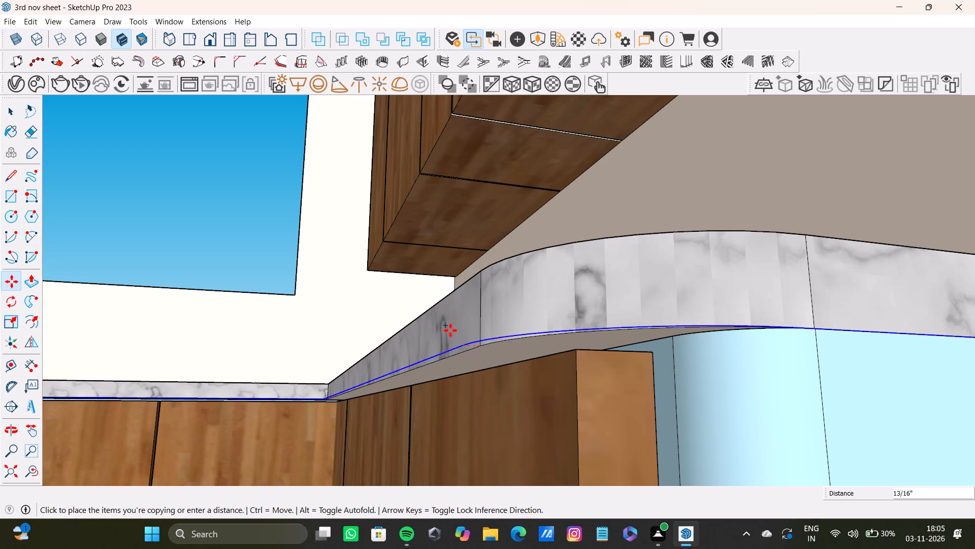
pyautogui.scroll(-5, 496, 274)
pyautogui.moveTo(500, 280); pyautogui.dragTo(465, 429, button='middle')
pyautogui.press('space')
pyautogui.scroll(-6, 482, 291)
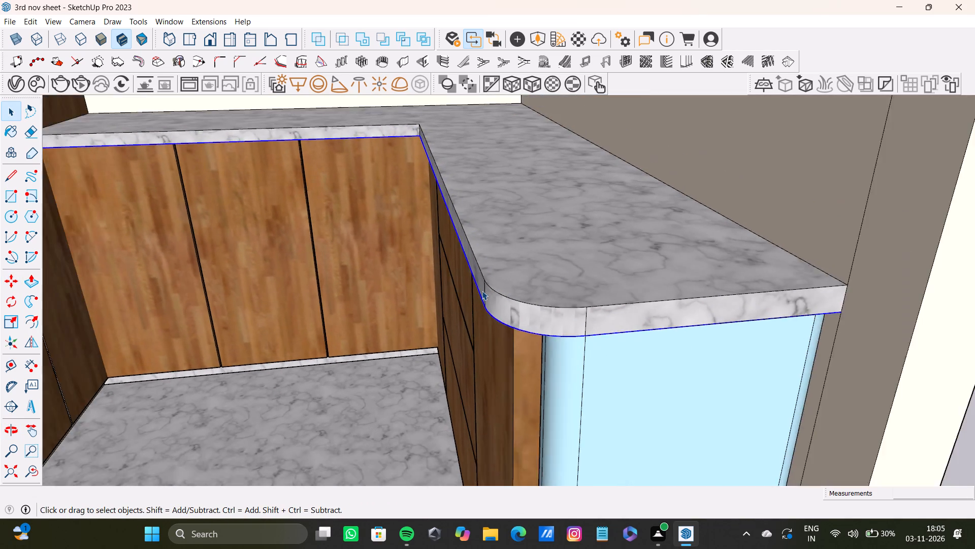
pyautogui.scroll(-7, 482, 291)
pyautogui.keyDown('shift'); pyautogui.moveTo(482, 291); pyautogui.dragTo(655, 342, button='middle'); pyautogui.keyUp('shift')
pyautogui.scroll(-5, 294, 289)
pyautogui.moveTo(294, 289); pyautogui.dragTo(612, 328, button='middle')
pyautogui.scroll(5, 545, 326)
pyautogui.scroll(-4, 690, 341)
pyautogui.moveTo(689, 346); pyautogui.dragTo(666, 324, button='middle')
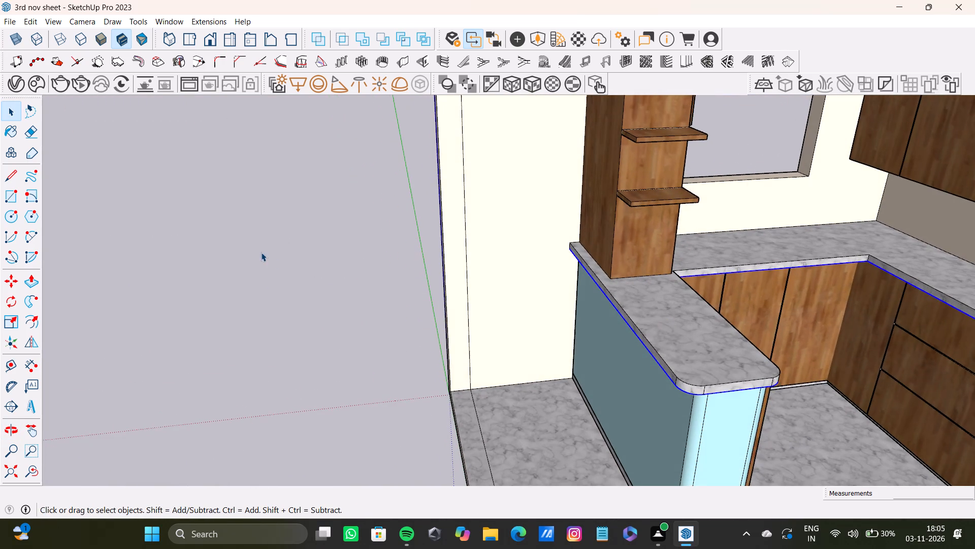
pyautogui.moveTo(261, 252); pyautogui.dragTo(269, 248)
# Select the upper edges of the peninsula countertop's outer side, outer rounded corner and end.
pyautogui.scroll(4, 606, 288)
pyautogui.keyDown('shift'); pyautogui.moveTo(632, 306); pyautogui.dragTo(568, 267, button='middle'); pyautogui.keyUp('shift')
pyautogui.scroll(4, 560, 330)
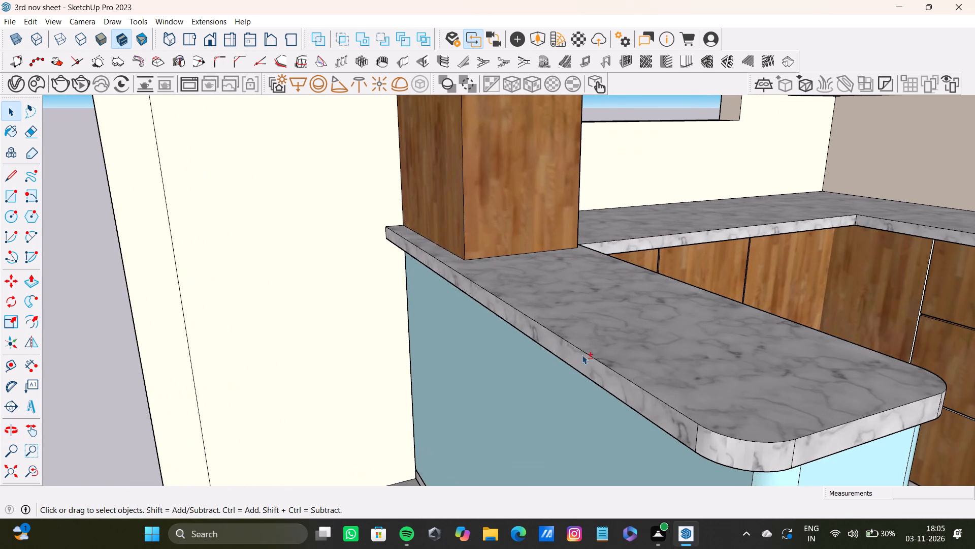
pyautogui.keyDown('shift'); pyautogui.click(592, 357); pyautogui.keyUp('shift')
pyautogui.keyDown('shift'); pyautogui.click(724, 434); pyautogui.keyUp('shift')
pyautogui.keyDown('shift'); pyautogui.moveTo(732, 431); pyautogui.dragTo(462, 390, button='middle'); pyautogui.keyUp('shift')
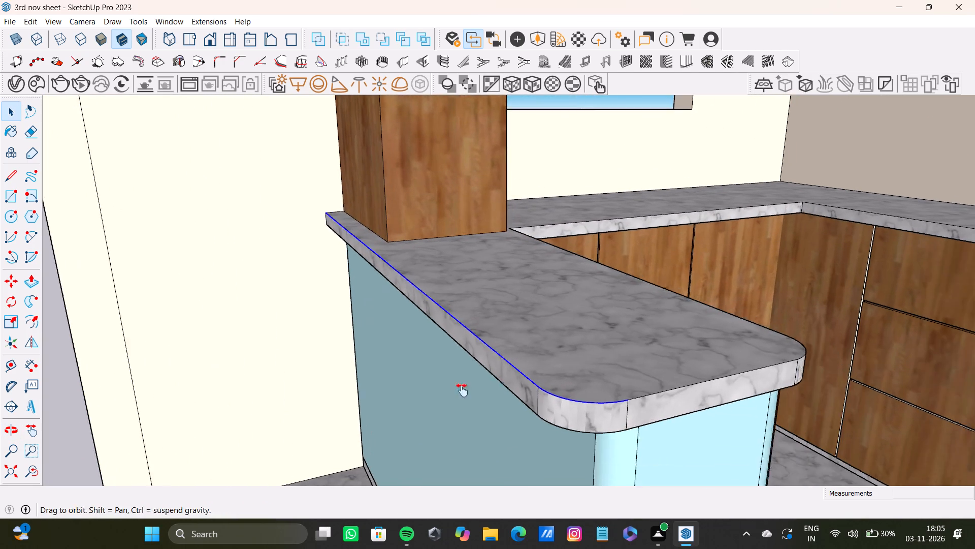
pyautogui.keyDown('shift'); pyautogui.moveTo(462, 390); pyautogui.dragTo(432, 390, button='middle'); pyautogui.keyUp('shift')
pyautogui.keyDown('shift'); pyautogui.click(537, 387); pyautogui.keyUp('shift')
# Add the upper edges of the peninsula countertop's inner rounded corner and inner side to the selection.
pyautogui.keyDown('shift'); pyautogui.moveTo(670, 388); pyautogui.dragTo(501, 407, button='middle'); pyautogui.keyUp('shift')
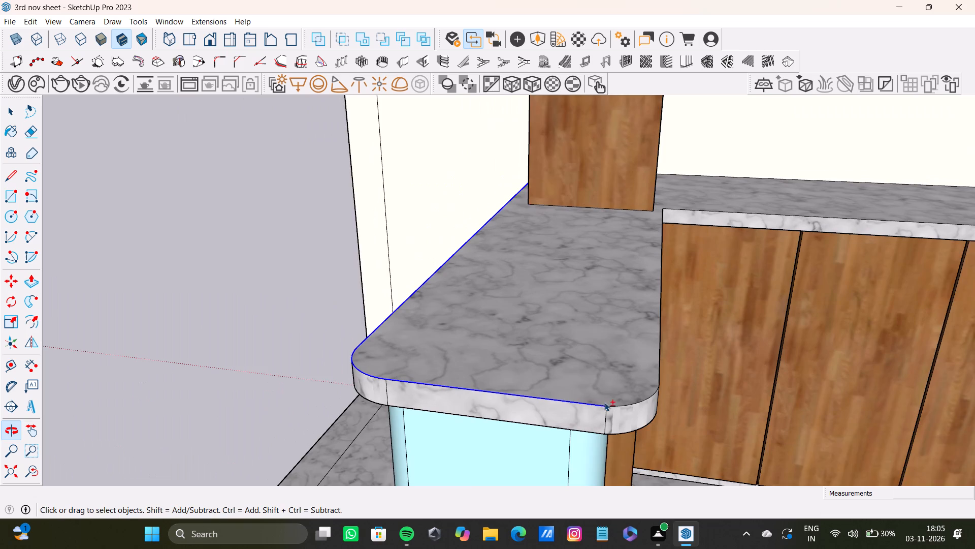
pyautogui.keyDown('shift'); pyautogui.scroll(3, 604, 402); pyautogui.keyUp('shift')
pyautogui.keyDown('shift'); pyautogui.click(643, 408); pyautogui.keyUp('shift')
pyautogui.keyDown('shift'); pyautogui.click(644, 409); pyautogui.keyUp('shift')
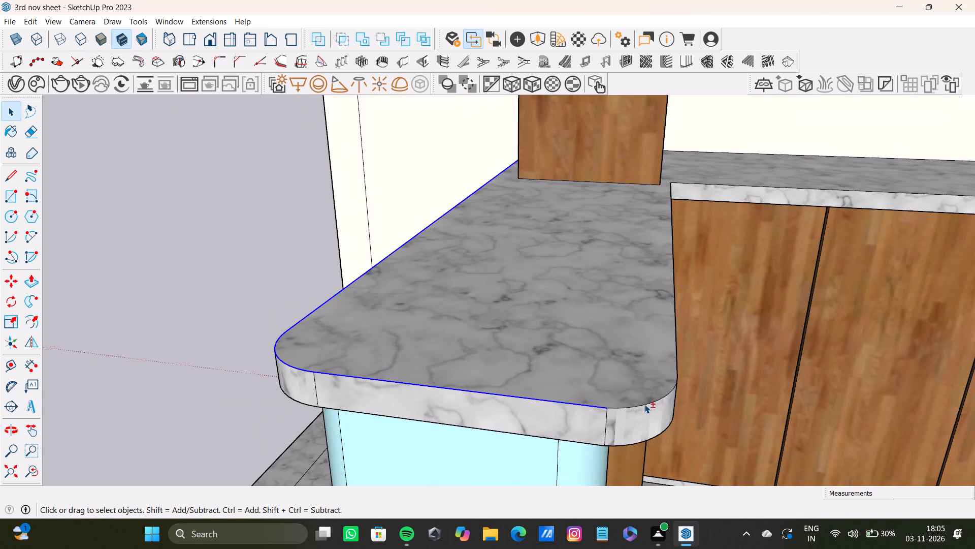
pyautogui.keyDown('shift'); pyautogui.click(644, 404); pyautogui.keyUp('shift')
pyautogui.keyDown('shift'); pyautogui.moveTo(671, 401); pyautogui.dragTo(504, 391, button='middle'); pyautogui.keyUp('shift')
pyautogui.keyDown('shift'); pyautogui.scroll(2, 656, 391); pyautogui.keyUp('shift')
pyautogui.keyDown('shift'); pyautogui.click(648, 412); pyautogui.keyUp('shift')
# Add the upper front edge of the countertop below the window to the selection.
pyautogui.keyDown('shift'); pyautogui.scroll(-2, 645, 402); pyautogui.keyUp('shift')
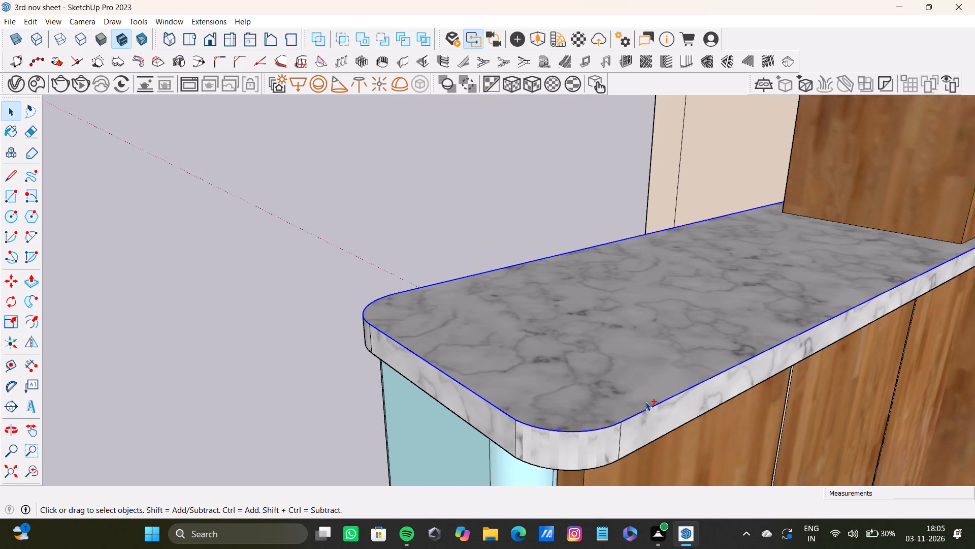
pyautogui.keyDown('shift'); pyautogui.scroll(-2, 645, 402); pyautogui.keyUp('shift')
pyautogui.keyDown('shift'); pyautogui.moveTo(633, 392); pyautogui.dragTo(277, 439, button='middle'); pyautogui.keyUp('shift')
pyautogui.keyDown('shift'); pyautogui.scroll(-2, 793, 391); pyautogui.keyUp('shift')
pyautogui.keyDown('shift'); pyautogui.scroll(8, 826, 357); pyautogui.keyUp('shift')
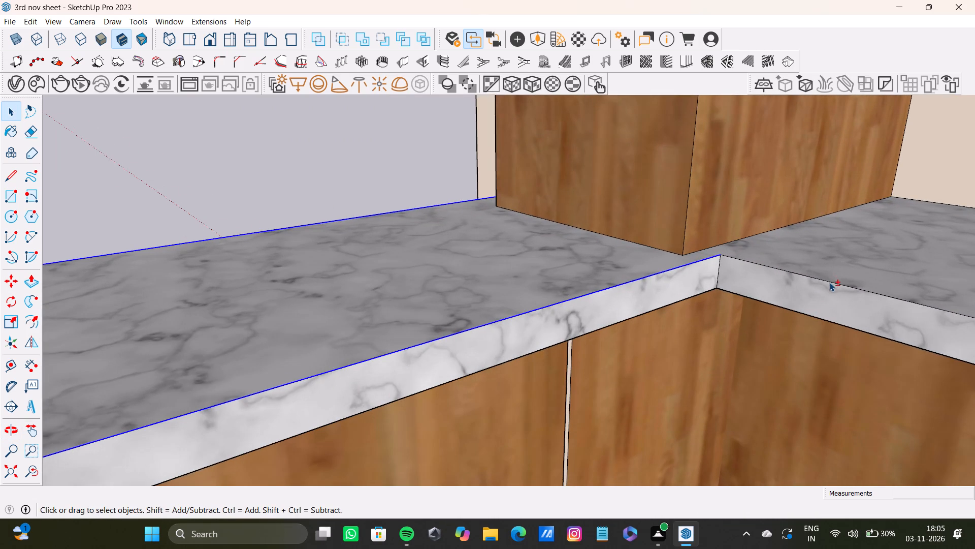
pyautogui.keyDown('shift'); pyautogui.click(829, 282); pyautogui.keyUp('shift')
# Add the upper front edge of the countertop's straight run above the drawer cabinets to the selection.
pyautogui.keyDown('shift'); pyautogui.scroll(-3, 829, 282); pyautogui.keyUp('shift')
pyautogui.keyDown('shift'); pyautogui.moveTo(740, 249); pyautogui.dragTo(394, 326, button='middle'); pyautogui.keyUp('shift')
pyautogui.keyDown('shift'); pyautogui.scroll(-5, 748, 338); pyautogui.keyUp('shift')
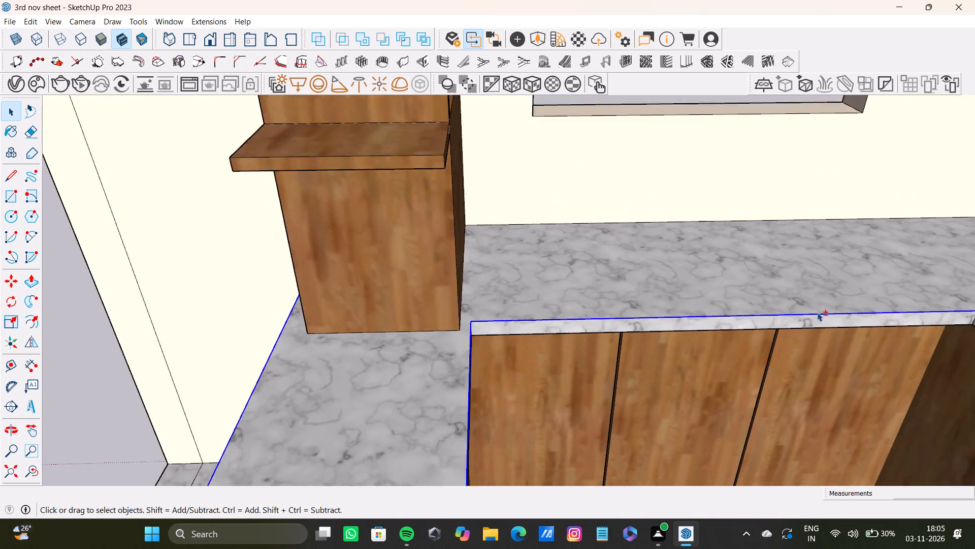
pyautogui.keyDown('shift'); pyautogui.scroll(-2, 817, 312); pyautogui.keyUp('shift')
pyautogui.keyDown('shift'); pyautogui.moveTo(771, 293); pyautogui.dragTo(578, 294, button='middle'); pyautogui.keyUp('shift')
pyautogui.keyDown('shift'); pyautogui.scroll(4, 871, 331); pyautogui.keyUp('shift')
pyautogui.moveTo(803, 343); pyautogui.dragTo(896, 343, button='middle')
pyautogui.keyDown('shift'); pyautogui.scroll(5, 775, 302); pyautogui.keyUp('shift')
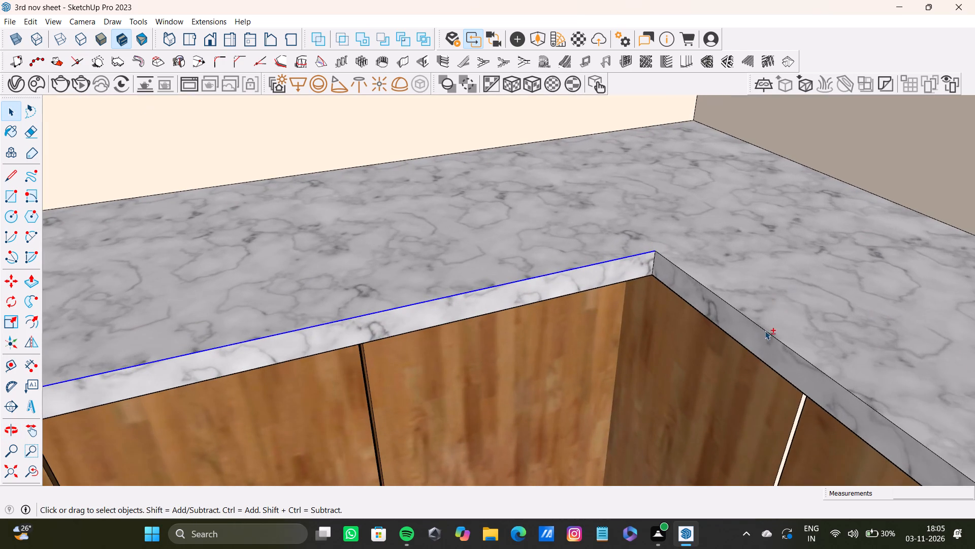
pyautogui.keyDown('shift'); pyautogui.click(767, 329); pyautogui.keyUp('shift')
# Add the upper edges of the drawer-side countertop's rounded corner and straight end to the selection.
pyautogui.keyDown('shift'); pyautogui.scroll(-16, 767, 329); pyautogui.keyUp('shift')
pyautogui.keyDown('shift'); pyautogui.moveTo(779, 328); pyautogui.dragTo(635, 282, button='middle'); pyautogui.keyUp('shift')
pyautogui.keyDown('shift'); pyautogui.moveTo(834, 352); pyautogui.dragTo(619, 246, button='middle'); pyautogui.keyUp('shift')
pyautogui.keyDown('shift'); pyautogui.moveTo(690, 292); pyautogui.dragTo(657, 280, button='middle'); pyautogui.keyUp('shift')
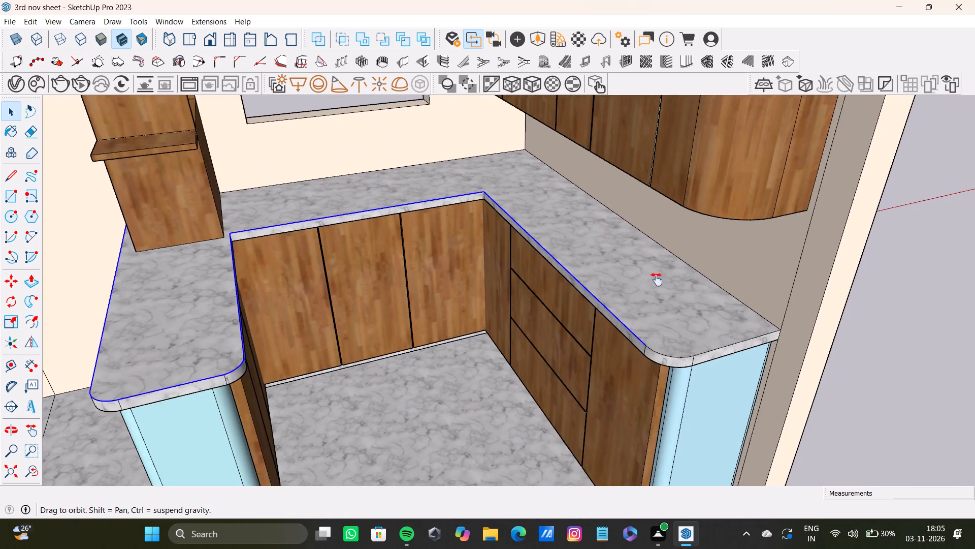
pyautogui.keyDown('shift'); pyautogui.moveTo(657, 280); pyautogui.dragTo(613, 276, button='middle'); pyautogui.keyUp('shift')
pyautogui.keyDown('shift'); pyautogui.scroll(8, 603, 322); pyautogui.keyUp('shift')
pyautogui.keyDown('shift'); pyautogui.click(595, 341); pyautogui.keyUp('shift')
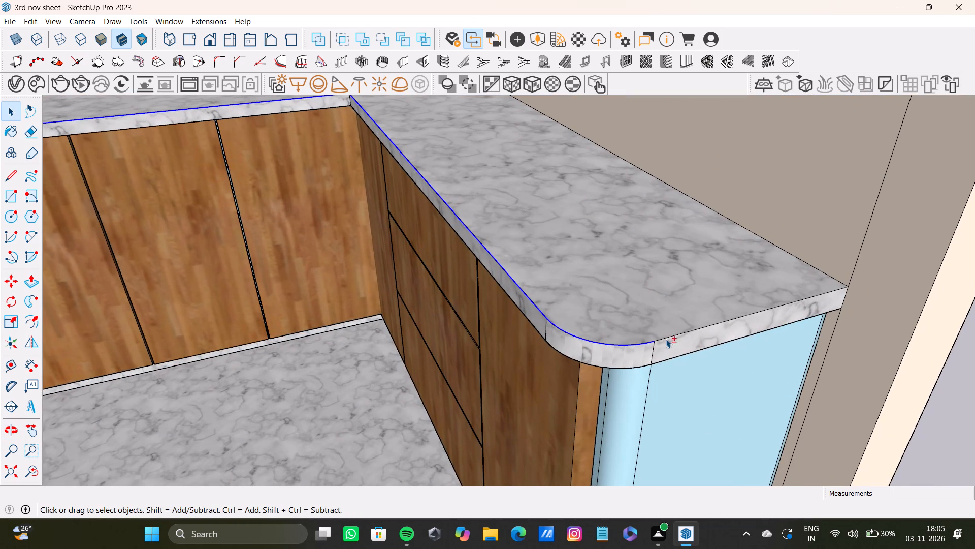
pyautogui.keyDown('shift'); pyautogui.click(666, 339); pyautogui.keyUp('shift')
# Add the countertop's upper edges along the drawer-side wall, the window wall and beside the tall shelf unit to the selection.
pyautogui.keyDown('shift'); pyautogui.scroll(-11, 719, 323); pyautogui.keyUp('shift')
pyautogui.keyDown('shift'); pyautogui.scroll(4, 700, 259); pyautogui.keyUp('shift')
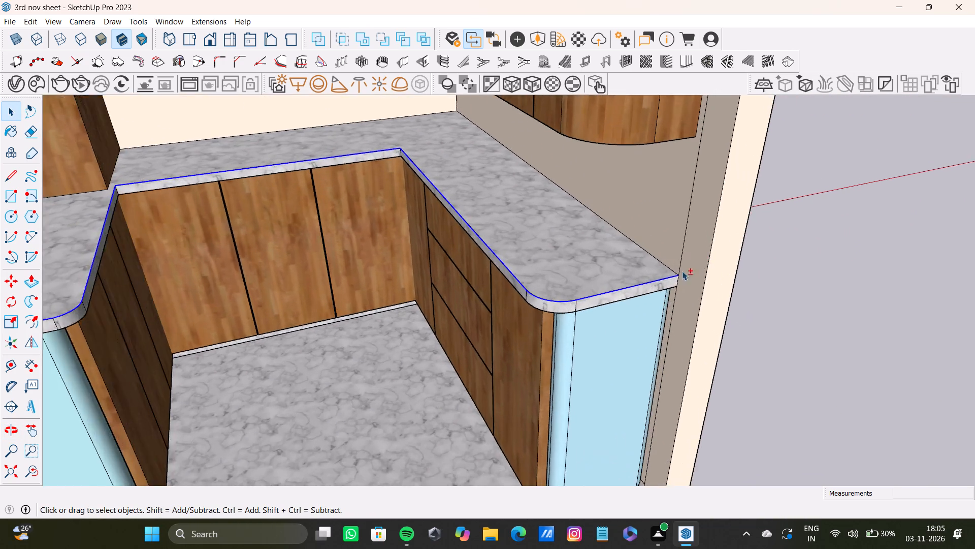
pyautogui.keyDown('shift'); pyautogui.scroll(7, 682, 271); pyautogui.keyUp('shift')
pyautogui.keyDown('shift'); pyautogui.click(685, 277); pyautogui.keyUp('shift')
pyautogui.keyDown('shift'); pyautogui.scroll(-9, 516, 205); pyautogui.keyUp('shift')
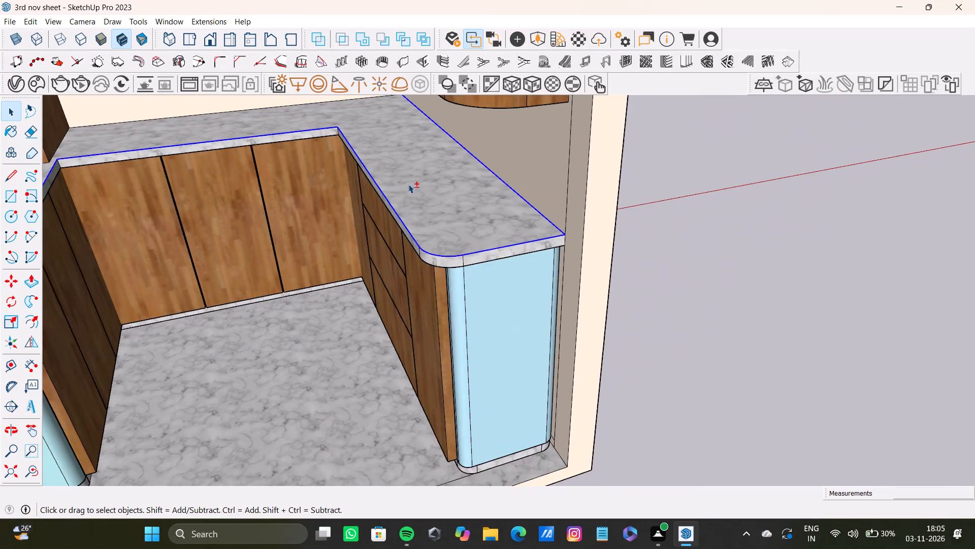
pyautogui.keyDown('shift'); pyautogui.moveTo(402, 182); pyautogui.dragTo(499, 297, button='middle'); pyautogui.keyUp('shift')
pyautogui.keyDown('shift'); pyautogui.scroll(7, 389, 192); pyautogui.keyUp('shift')
pyautogui.keyDown('shift'); pyautogui.click(421, 204); pyautogui.keyUp('shift')
pyautogui.keyDown('shift'); pyautogui.scroll(-6, 421, 204); pyautogui.keyUp('shift')
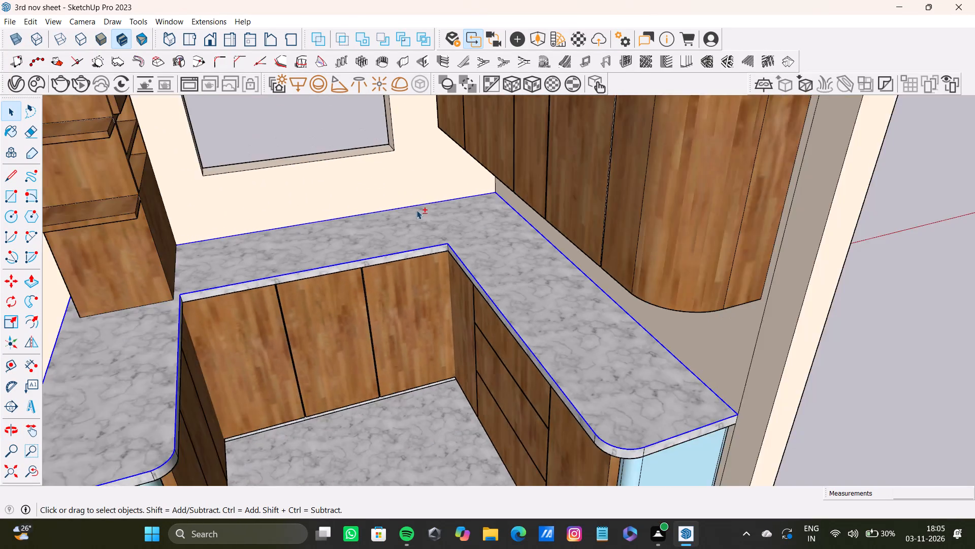
pyautogui.keyDown('shift'); pyautogui.moveTo(415, 210); pyautogui.dragTo(629, 233, button='middle'); pyautogui.keyUp('shift')
pyautogui.keyDown('shift'); pyautogui.scroll(-1, 311, 248); pyautogui.keyUp('shift')
pyautogui.keyDown('shift'); pyautogui.moveTo(311, 248); pyautogui.dragTo(360, 253, button='middle'); pyautogui.keyUp('shift')
pyautogui.keyDown('shift'); pyautogui.scroll(12, 332, 316); pyautogui.keyUp('shift')
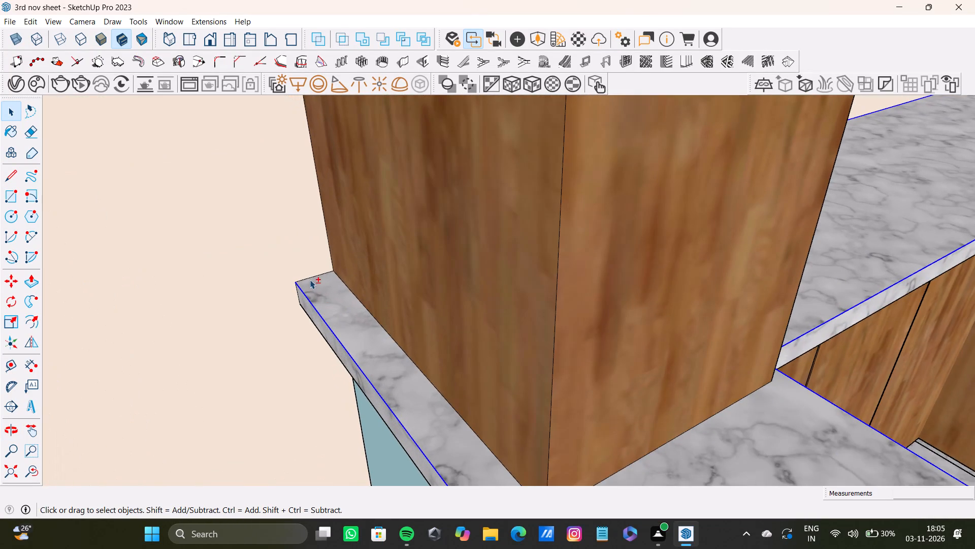
pyautogui.keyDown('shift'); pyautogui.click(312, 277); pyautogui.keyUp('shift')
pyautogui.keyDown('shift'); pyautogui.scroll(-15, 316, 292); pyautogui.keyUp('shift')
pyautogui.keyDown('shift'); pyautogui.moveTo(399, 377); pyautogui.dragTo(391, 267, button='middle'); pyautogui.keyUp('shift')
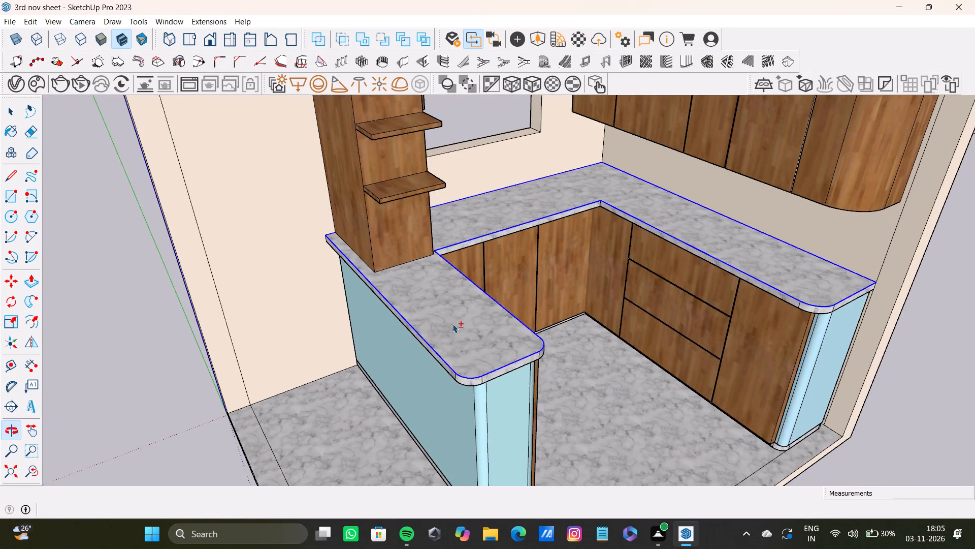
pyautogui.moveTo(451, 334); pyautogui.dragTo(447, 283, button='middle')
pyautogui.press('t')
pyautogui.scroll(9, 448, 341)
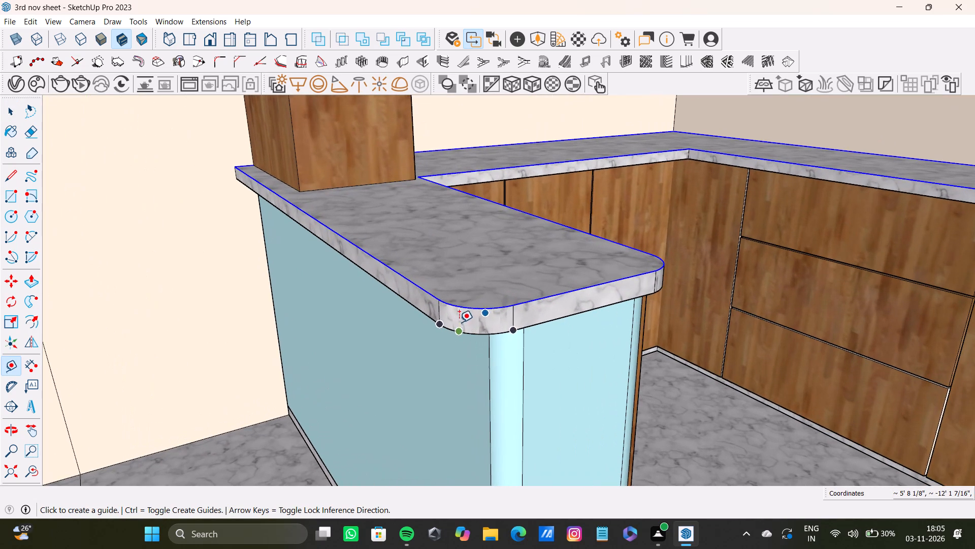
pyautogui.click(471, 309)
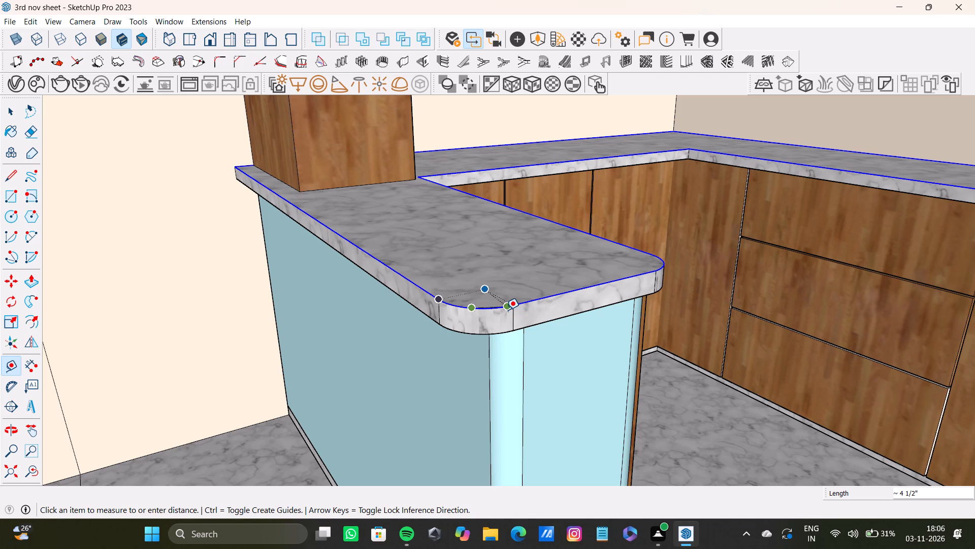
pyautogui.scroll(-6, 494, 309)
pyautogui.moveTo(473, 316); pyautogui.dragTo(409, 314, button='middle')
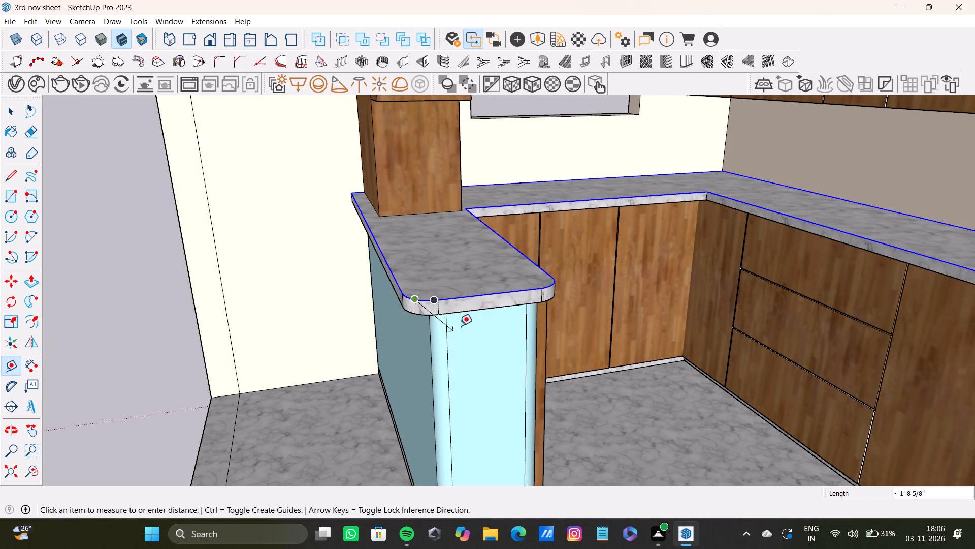
# Copy the selected upper countertop edges straight down about 2 5/8" onto the countertop's edge faces.
pyautogui.write('m,')
pyautogui.scroll(12, 425, 283)
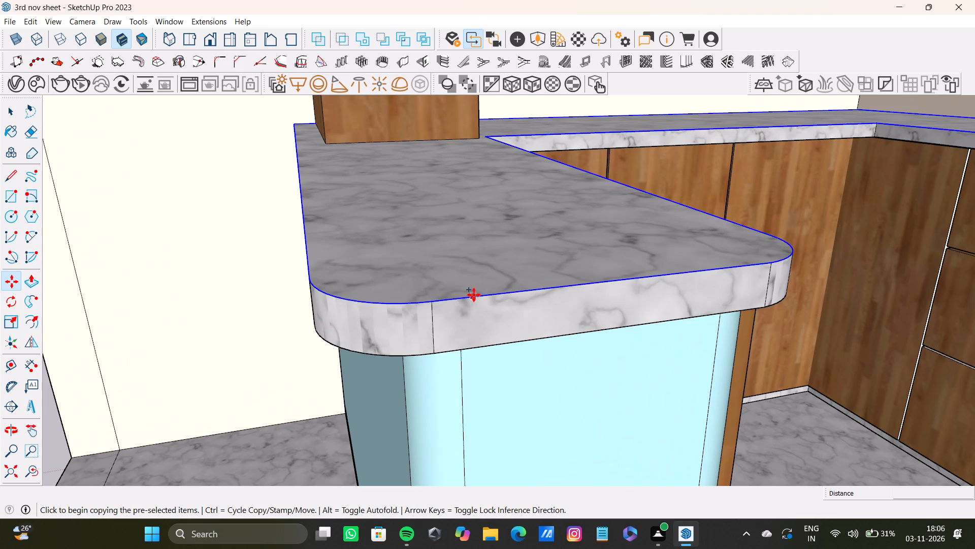
pyautogui.click(482, 296)
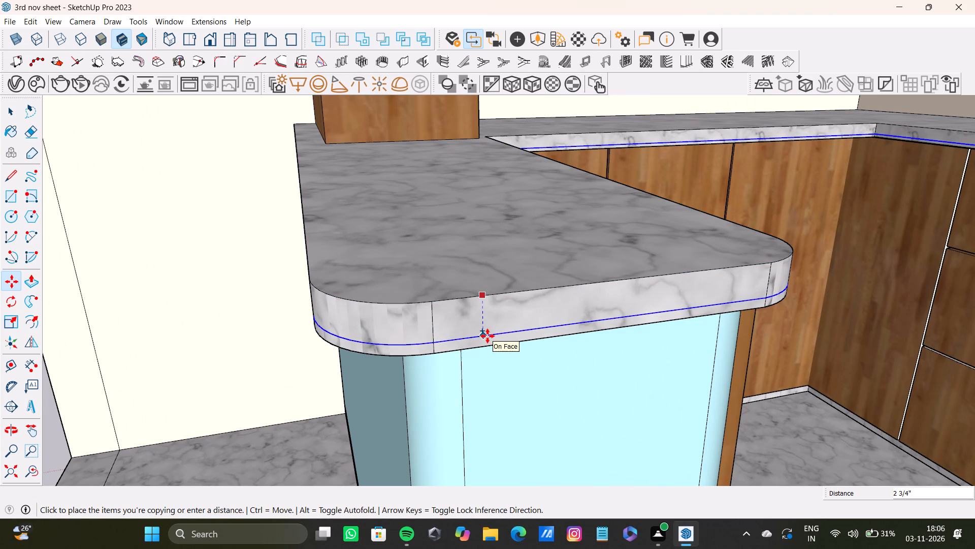
pyautogui.click(486, 334)
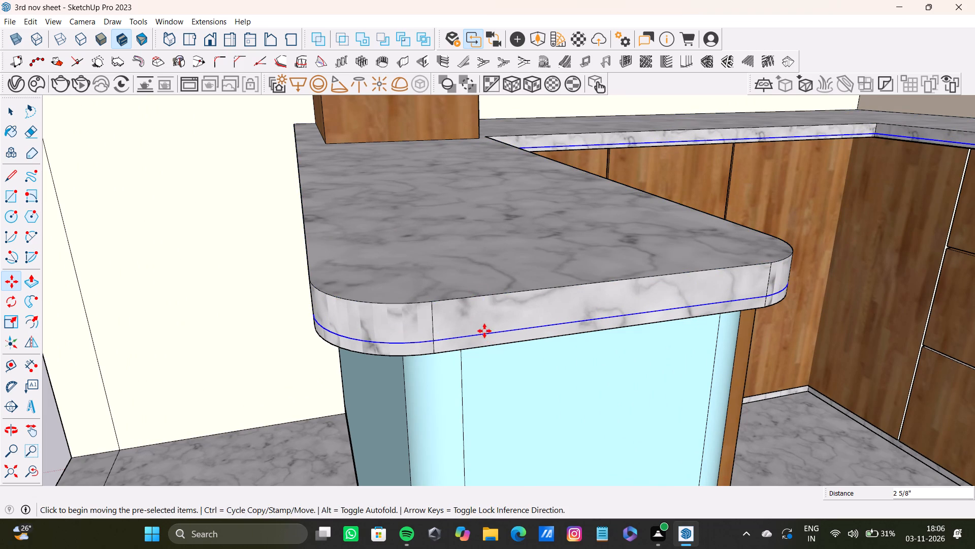
# Add the narrow lower strip faces and bottom edges of the peninsula's outer side and outer rounded corner to the selection.
pyautogui.moveTo(432, 313); pyautogui.dragTo(557, 288, button='middle')
pyautogui.scroll(-4, 380, 314)
pyautogui.keyDown('shift'); pyautogui.moveTo(371, 310); pyautogui.dragTo(573, 316, button='middle'); pyautogui.keyUp('shift')
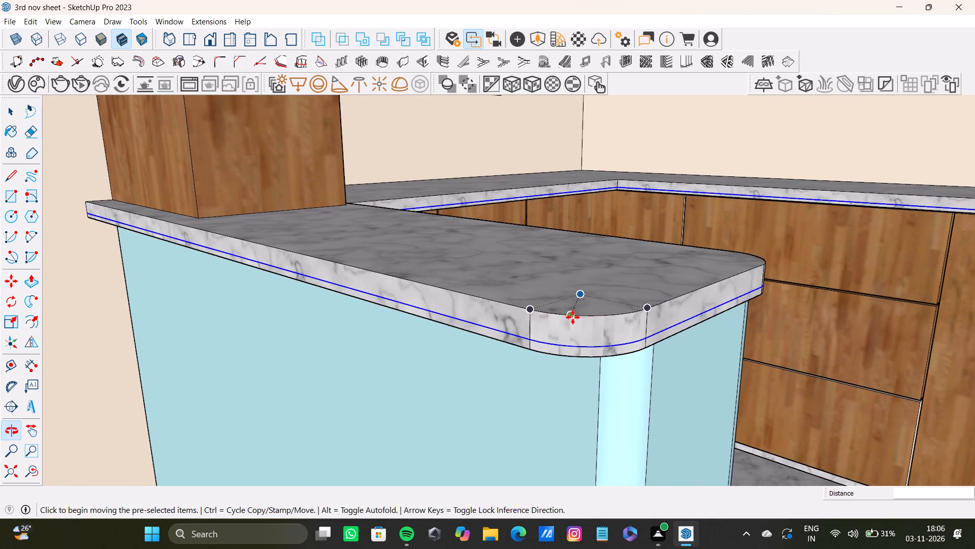
pyautogui.press('space')
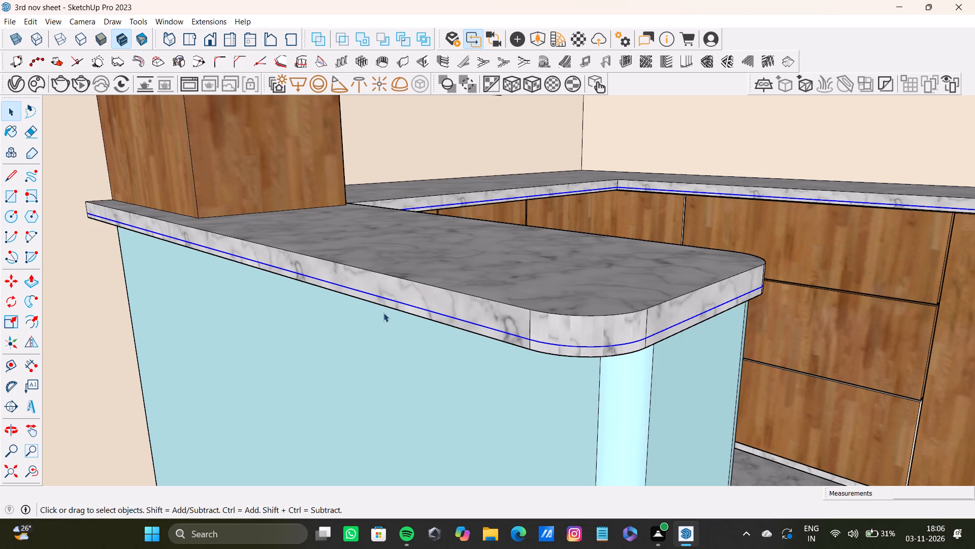
pyautogui.keyDown('shift'); pyautogui.scroll(6, 391, 313); pyautogui.keyUp('shift')
pyautogui.keyDown('shift'); pyautogui.click(463, 317); pyautogui.keyUp('shift')
pyautogui.keyDown('shift'); pyautogui.click(484, 334); pyautogui.keyUp('shift')
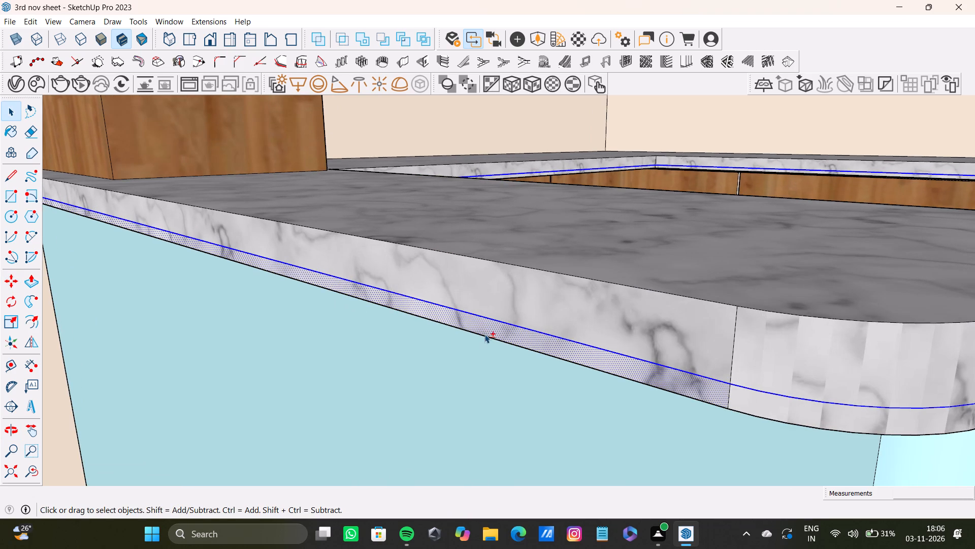
pyautogui.keyDown('shift'); pyautogui.click(763, 401); pyautogui.keyUp('shift')
pyautogui.keyDown('shift'); pyautogui.click(767, 419); pyautogui.keyUp('shift')
# Add the lower strip faces and bottom edges of the peninsula's end and inner rounded corner to the selection.
pyautogui.keyDown('shift'); pyautogui.scroll(-2, 770, 416); pyautogui.keyUp('shift')
pyautogui.keyDown('shift'); pyautogui.moveTo(769, 408); pyautogui.dragTo(631, 371, button='middle'); pyautogui.keyUp('shift')
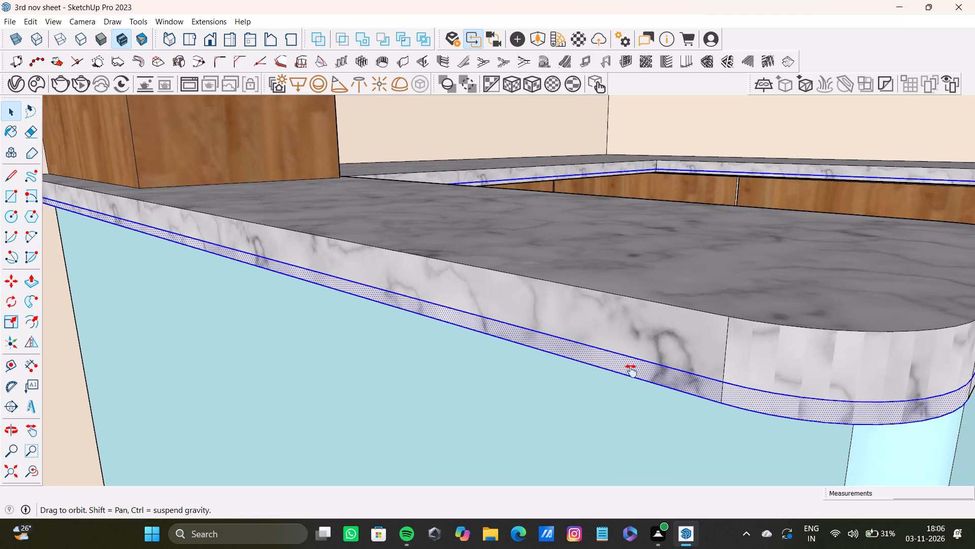
pyautogui.keyDown('shift'); pyautogui.moveTo(631, 371); pyautogui.dragTo(236, 311, button='middle'); pyautogui.keyUp('shift')
pyautogui.keyDown('shift'); pyautogui.click(518, 292); pyautogui.keyUp('shift')
pyautogui.keyDown('shift'); pyautogui.click(520, 300); pyautogui.keyUp('shift')
pyautogui.keyDown('shift'); pyautogui.moveTo(557, 290); pyautogui.dragTo(180, 275, button='middle'); pyautogui.keyUp('shift')
pyautogui.keyDown('shift'); pyautogui.moveTo(695, 302); pyautogui.dragTo(353, 293, button='middle'); pyautogui.keyUp('shift')
pyautogui.keyDown('shift'); pyautogui.scroll(2, 552, 325); pyautogui.keyUp('shift')
pyautogui.keyDown('shift'); pyautogui.click(561, 315); pyautogui.keyUp('shift')
pyautogui.keyDown('shift'); pyautogui.click(565, 326); pyautogui.keyUp('shift')
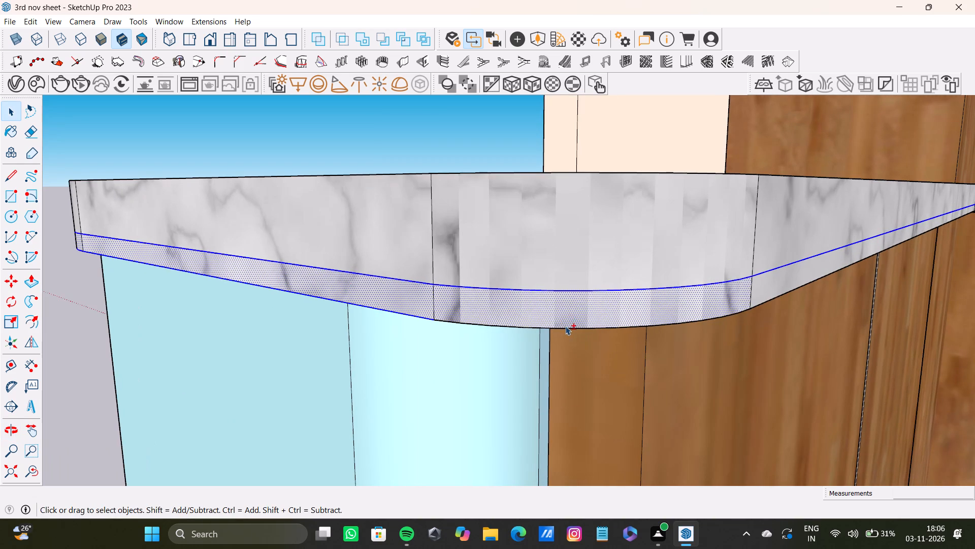
pyautogui.keyDown('shift'); pyautogui.moveTo(632, 323); pyautogui.dragTo(569, 331, button='middle'); pyautogui.keyUp('shift')
pyautogui.keyDown('shift'); pyautogui.click(566, 318); pyautogui.keyUp('shift')
pyautogui.keyDown('shift'); pyautogui.click(576, 334); pyautogui.keyUp('shift')
# Add the lower strip face and bottom edge of the peninsula's straight inner side to the selection.
pyautogui.keyDown('shift'); pyautogui.moveTo(694, 331); pyautogui.dragTo(456, 357, button='middle'); pyautogui.keyUp('shift')
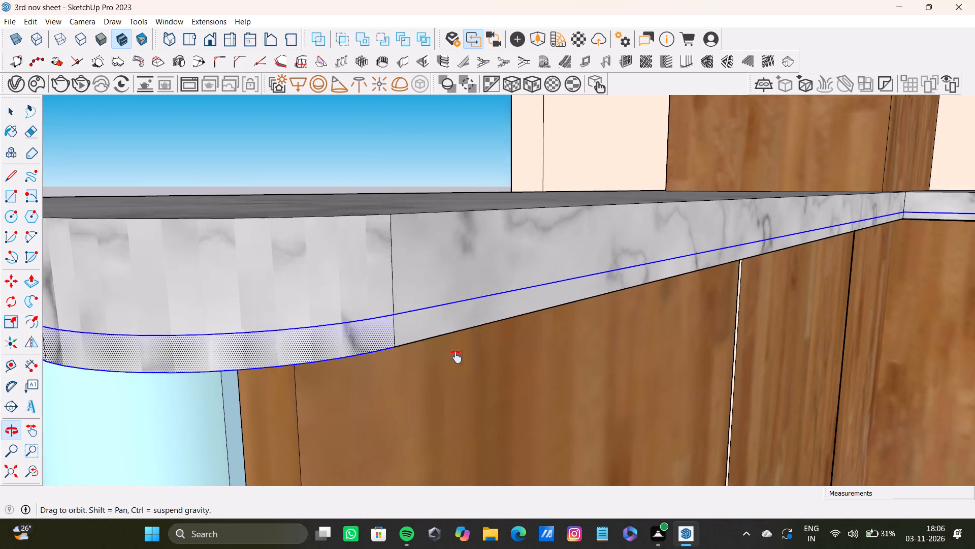
pyautogui.keyDown('shift'); pyautogui.moveTo(456, 357); pyautogui.dragTo(453, 359, button='middle'); pyautogui.keyUp('shift')
pyautogui.keyDown('shift'); pyautogui.click(443, 322); pyautogui.keyUp('shift')
pyautogui.keyDown('shift'); pyautogui.click(445, 333); pyautogui.keyUp('shift')
# Add the lower strip face and bottom edge of the countertop front below the window to the selection.
pyautogui.keyDown('shift'); pyautogui.moveTo(631, 272); pyautogui.dragTo(180, 383, button='middle'); pyautogui.keyUp('shift')
pyautogui.keyDown('shift'); pyautogui.scroll(4, 751, 332); pyautogui.keyUp('shift')
pyautogui.keyDown('shift'); pyautogui.click(776, 207); pyautogui.keyUp('shift')
pyautogui.keyDown('shift'); pyautogui.scroll(3, 774, 200); pyautogui.keyUp('shift')
pyautogui.keyDown('shift'); pyautogui.moveTo(761, 190); pyautogui.dragTo(405, 209, button='middle'); pyautogui.keyUp('shift')
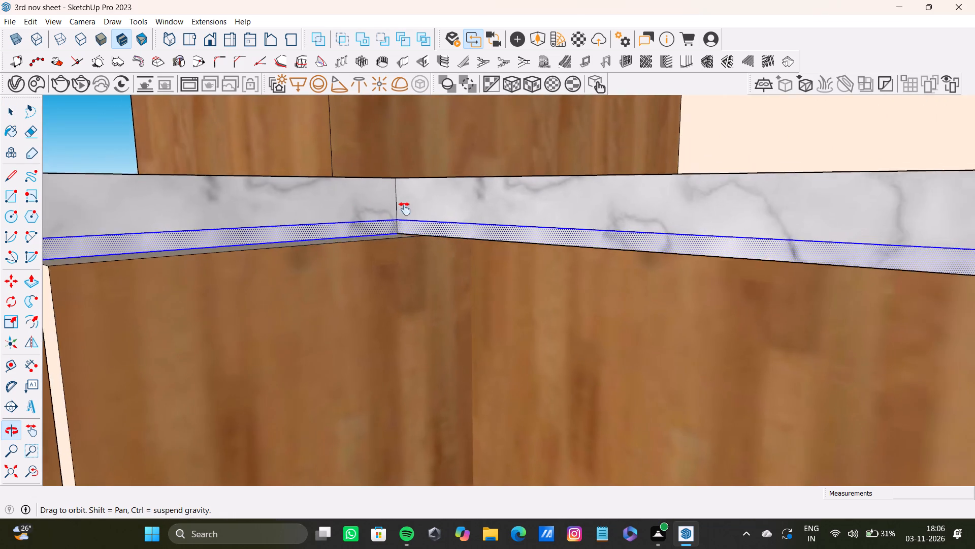
pyautogui.keyDown('shift'); pyautogui.moveTo(405, 209); pyautogui.dragTo(464, 253, button='middle'); pyautogui.keyUp('shift')
pyautogui.keyDown('shift'); pyautogui.scroll(5, 452, 286); pyautogui.keyUp('shift')
pyautogui.keyDown('shift'); pyautogui.click(455, 258); pyautogui.keyUp('shift')
# Add the lower strip face and bottom edge of the straight countertop front above the drawers to the selection.
pyautogui.keyDown('shift'); pyautogui.scroll(-8, 455, 258); pyautogui.keyUp('shift')
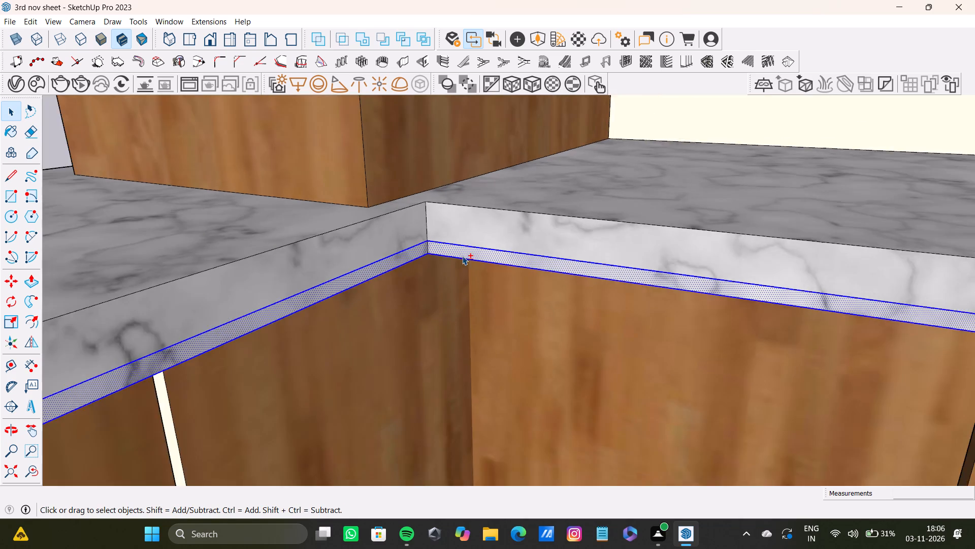
pyautogui.keyDown('shift'); pyautogui.moveTo(463, 255); pyautogui.dragTo(379, 241, button='middle'); pyautogui.keyUp('shift')
pyautogui.scroll(-4, 410, 241)
pyautogui.keyDown('shift'); pyautogui.moveTo(575, 235); pyautogui.dragTo(84, 296, button='middle'); pyautogui.keyUp('shift')
pyautogui.keyDown('shift'); pyautogui.scroll(-4, 581, 240); pyautogui.keyUp('shift')
pyautogui.keyDown('shift'); pyautogui.moveTo(451, 200); pyautogui.dragTo(362, 271, button='middle'); pyautogui.keyUp('shift')
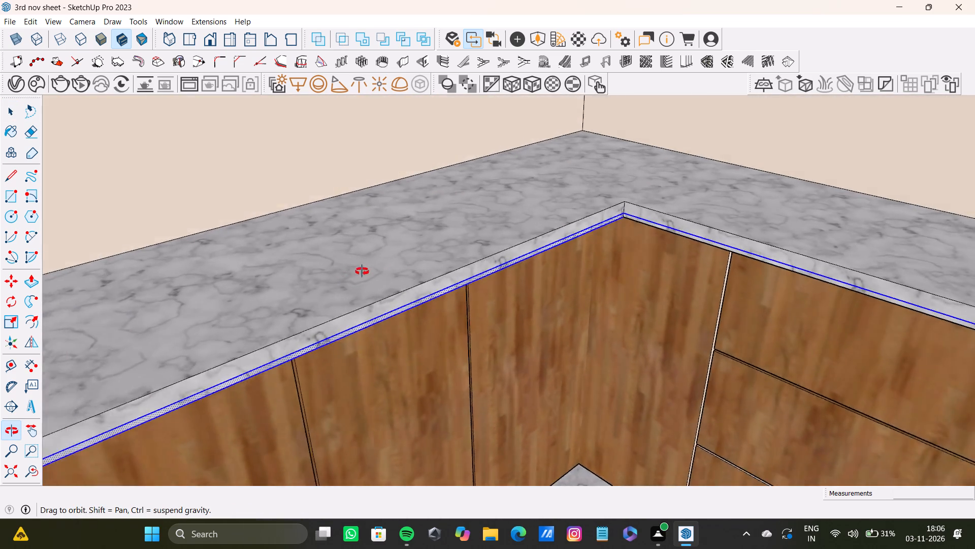
pyautogui.keyDown('shift'); pyautogui.moveTo(362, 271); pyautogui.dragTo(423, 271, button='middle'); pyautogui.keyUp('shift')
pyautogui.keyDown('shift'); pyautogui.scroll(6, 589, 233); pyautogui.keyUp('shift')
pyautogui.keyDown('shift'); pyautogui.moveTo(664, 182); pyautogui.dragTo(368, 217, button='middle'); pyautogui.keyUp('shift')
pyautogui.keyDown('shift'); pyautogui.scroll(8, 287, 310); pyautogui.keyUp('shift')
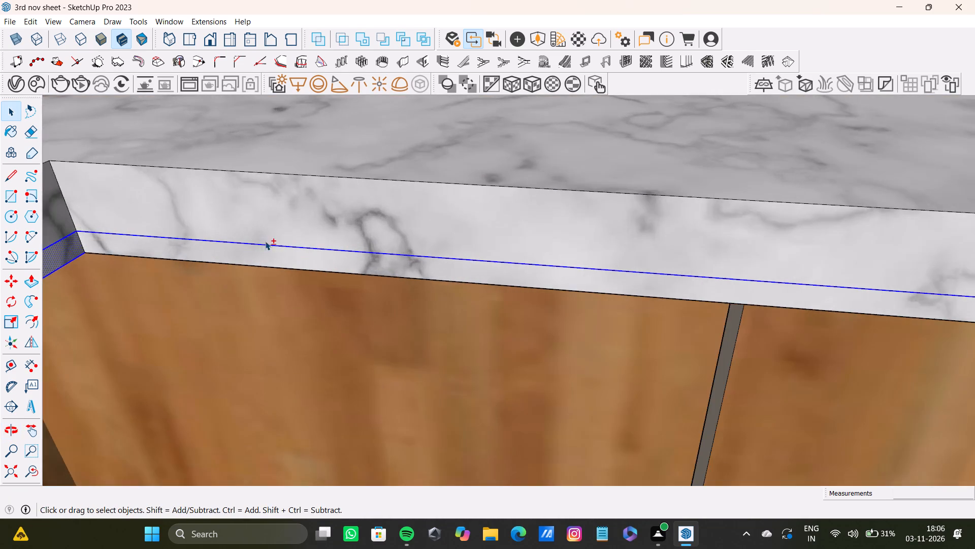
pyautogui.keyDown('shift'); pyautogui.scroll(5, 265, 241); pyautogui.keyUp('shift')
pyautogui.keyDown('shift'); pyautogui.click(167, 247); pyautogui.keyUp('shift')
pyautogui.keyDown('shift'); pyautogui.click(181, 264); pyautogui.keyUp('shift')
# Add the lower strip face and bottom edge of the rounded corner at the drawer-side countertop's open end to the selection.
pyautogui.scroll(-11, 186, 262)
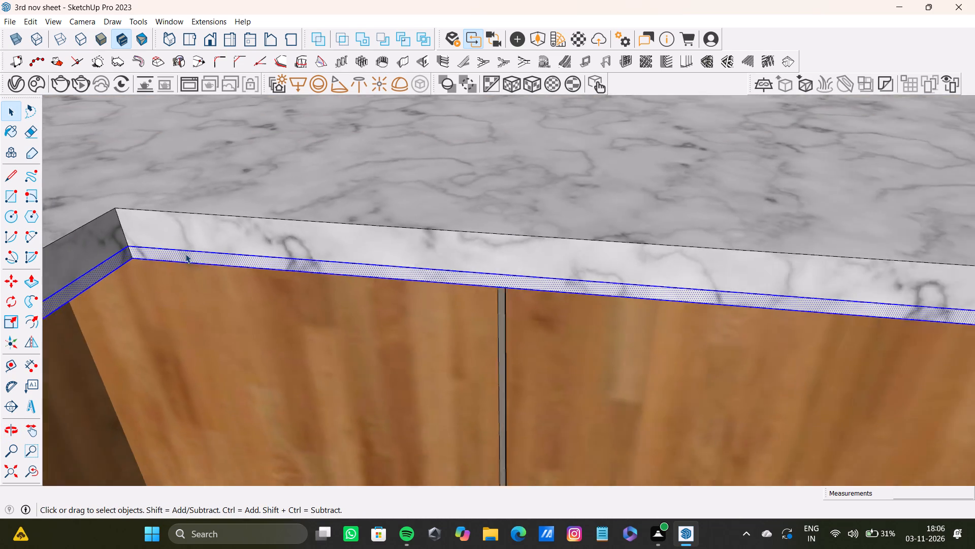
pyautogui.scroll(-17, 185, 254)
pyautogui.moveTo(271, 302); pyautogui.dragTo(59, 286, button='middle')
pyautogui.scroll(6, 451, 289)
pyautogui.keyDown('shift'); pyautogui.moveTo(273, 274); pyautogui.dragTo(632, 271, button='middle'); pyautogui.keyUp('shift')
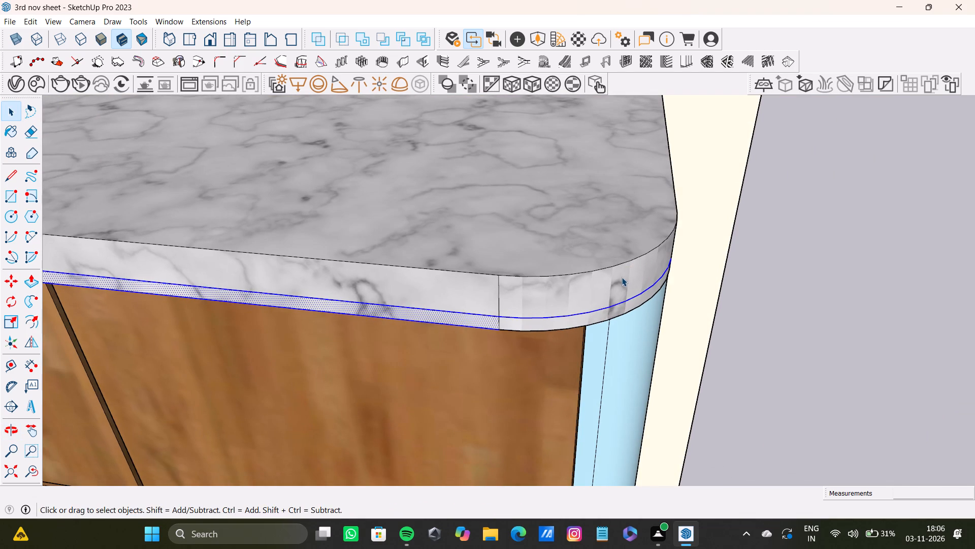
pyautogui.moveTo(530, 332); pyautogui.dragTo(476, 288, button='middle')
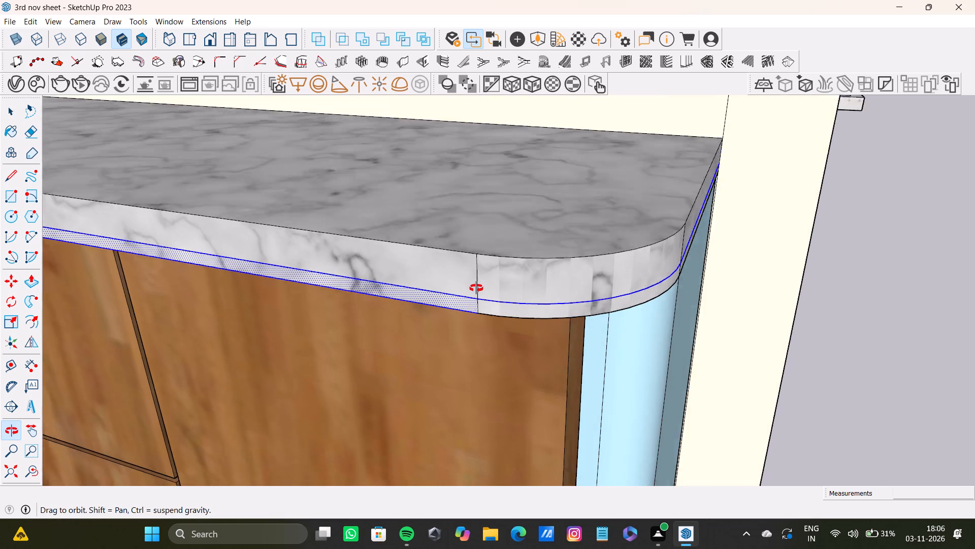
pyautogui.moveTo(476, 288); pyautogui.dragTo(443, 265, button='middle')
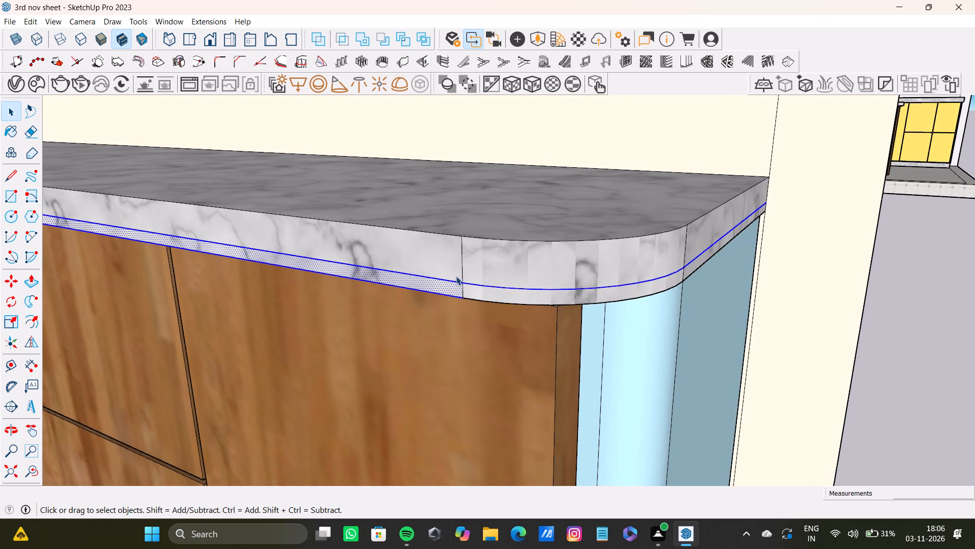
pyautogui.keyDown('shift'); pyautogui.moveTo(489, 301); pyautogui.dragTo(462, 292, button='middle'); pyautogui.keyUp('shift')
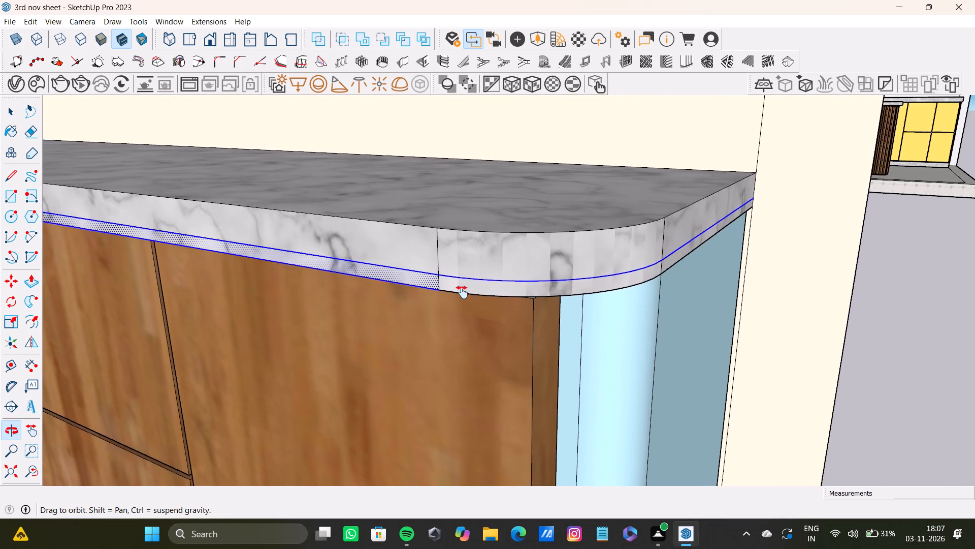
pyautogui.keyDown('shift'); pyautogui.moveTo(462, 292); pyautogui.dragTo(461, 289, button='middle'); pyautogui.keyUp('shift')
pyautogui.keyDown('shift'); pyautogui.scroll(7, 461, 284); pyautogui.keyUp('shift')
pyautogui.keyDown('shift'); pyautogui.click(460, 281); pyautogui.keyUp('shift')
pyautogui.keyDown('shift'); pyautogui.click(476, 298); pyautogui.keyUp('shift')
# Add the lower strip face and bottom edge of the straight end side above the light-blue panel to the selection.
pyautogui.keyDown('shift'); pyautogui.scroll(-2, 533, 294); pyautogui.keyUp('shift')
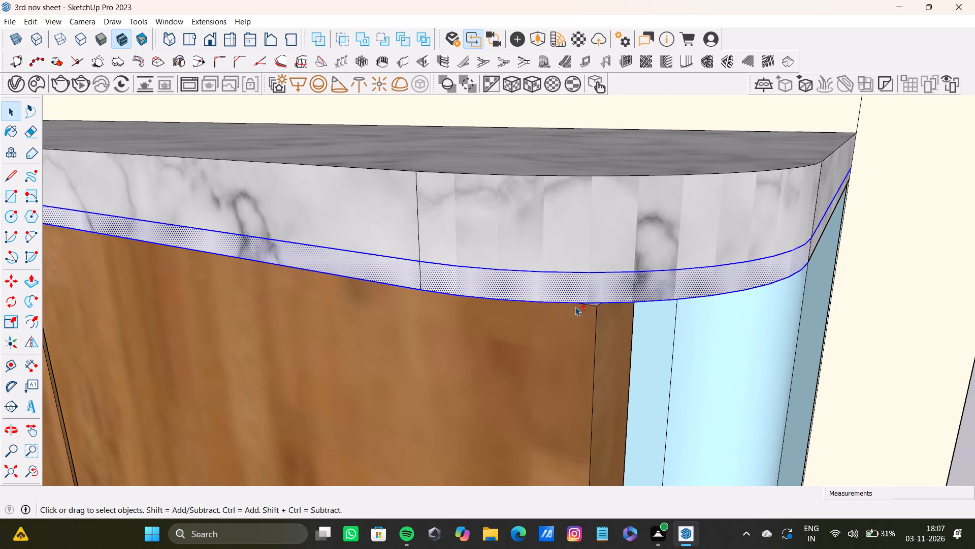
pyautogui.keyDown('shift'); pyautogui.moveTo(574, 306); pyautogui.dragTo(121, 327, button='middle'); pyautogui.keyUp('shift')
pyautogui.keyDown('shift'); pyautogui.scroll(2, 477, 280); pyautogui.keyUp('shift')
pyautogui.keyDown('shift'); pyautogui.click(548, 259); pyautogui.keyUp('shift')
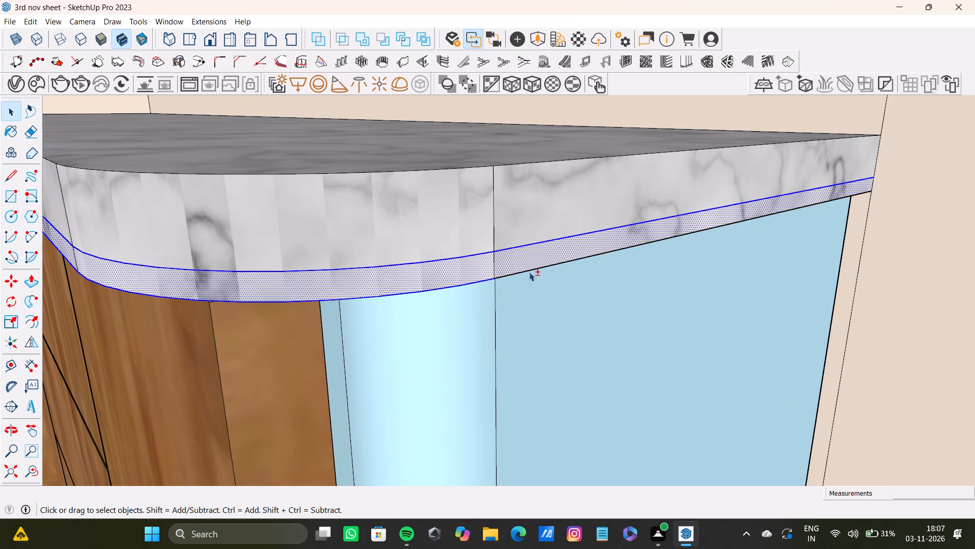
pyautogui.keyDown('shift'); pyautogui.click(530, 269); pyautogui.keyUp('shift')
# Make a group from the selected lower strip faces and edges of the countertop.
pyautogui.keyDown('shift'); pyautogui.scroll(-18, 508, 279); pyautogui.keyUp('shift')
pyautogui.keyDown('shift'); pyautogui.moveTo(500, 288); pyautogui.dragTo(730, 360, button='middle'); pyautogui.keyUp('shift')
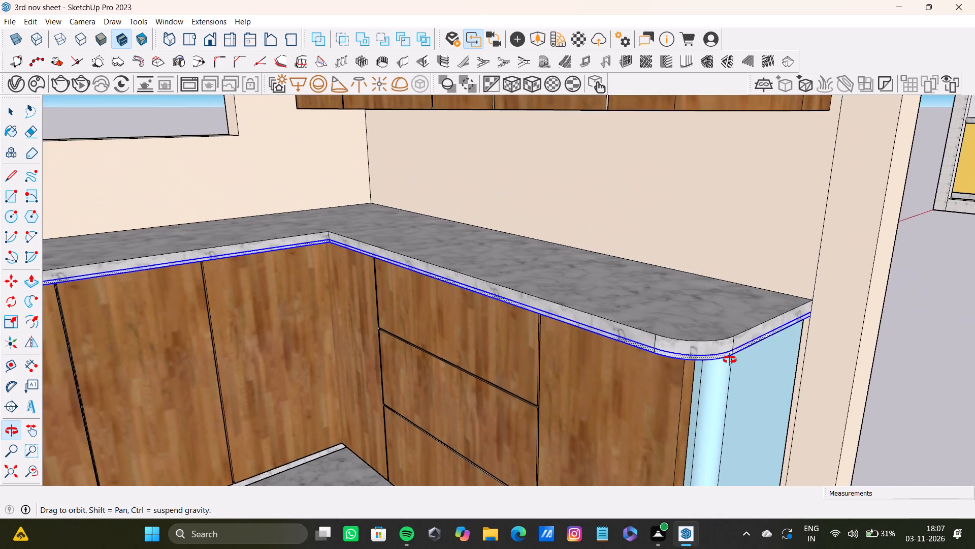
pyautogui.keyDown('shift'); pyautogui.moveTo(730, 360); pyautogui.dragTo(832, 392, button='middle'); pyautogui.keyUp('shift')
pyautogui.scroll(11, 481, 190)
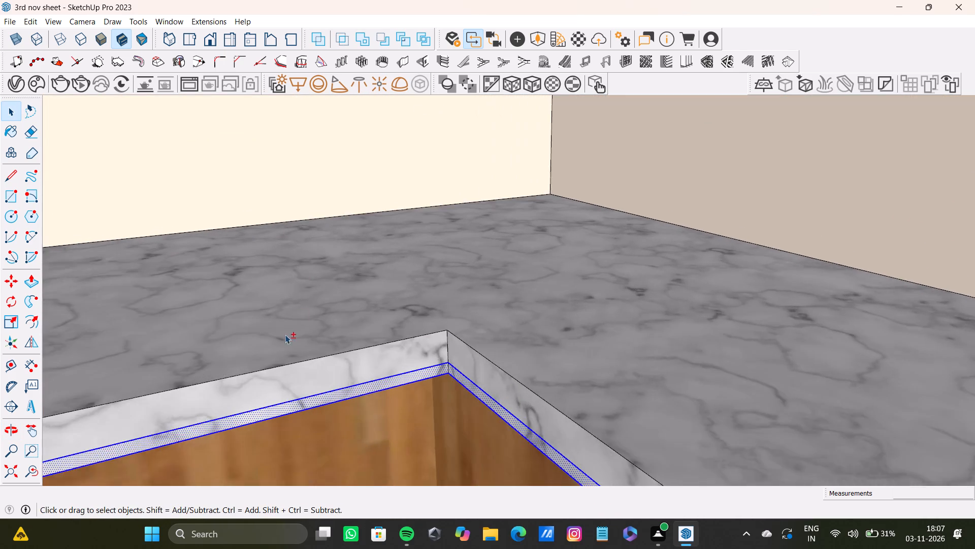
pyautogui.scroll(3, 285, 334)
pyautogui.keyDown('shift'); pyautogui.moveTo(503, 359); pyautogui.dragTo(503, 325, button='middle'); pyautogui.keyUp('shift')
pyautogui.scroll(12, 503, 321)
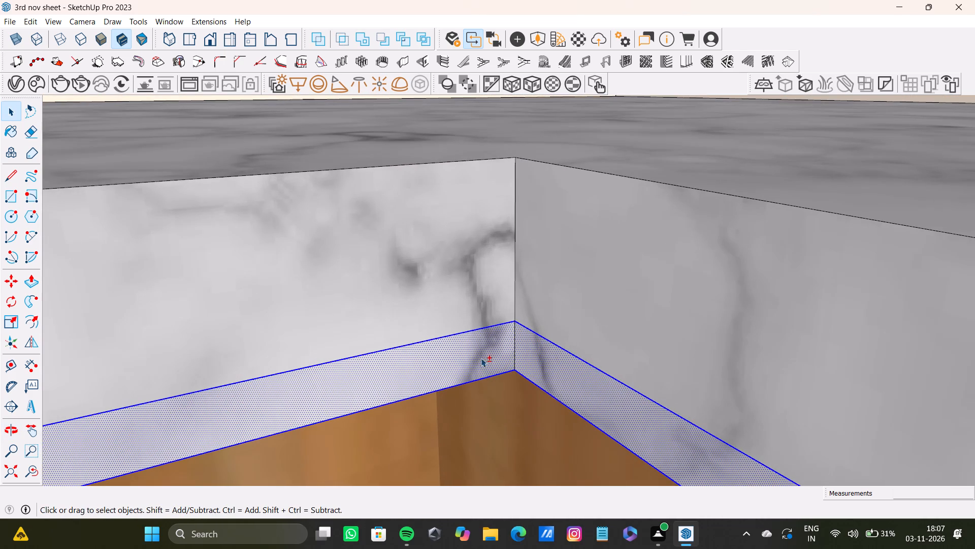
pyautogui.keyDown('shift'); pyautogui.rightClick(481, 358); pyautogui.keyUp('shift')
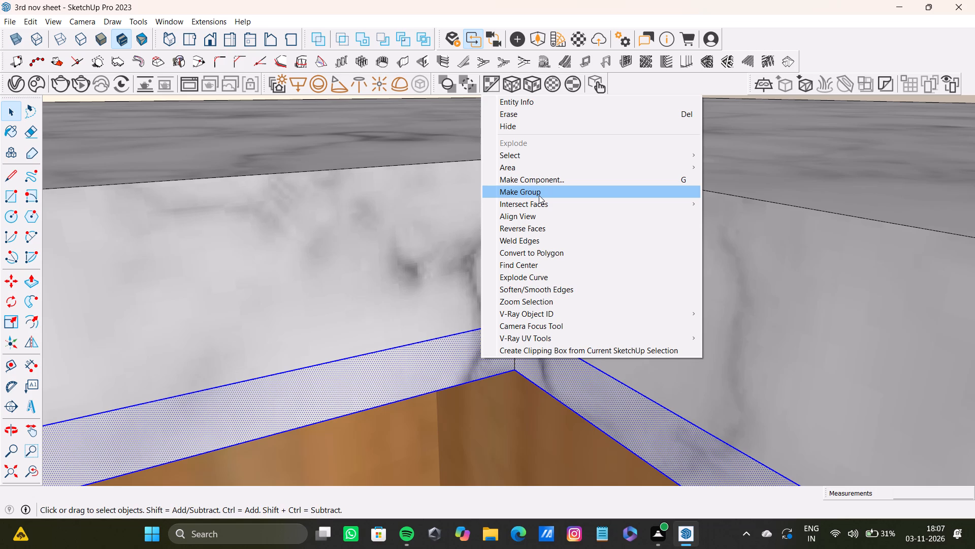
pyautogui.keyDown('shift'); pyautogui.click(539, 195); pyautogui.keyUp('shift')
# Convert the grouped lower edge strip of the countertop into a V-Ray mesh light.
pyautogui.keyDown('shift'); pyautogui.scroll(-20, 480, 363); pyautogui.keyUp('shift')
pyautogui.keyDown('shift'); pyautogui.scroll(-8, 480, 363); pyautogui.keyUp('shift')
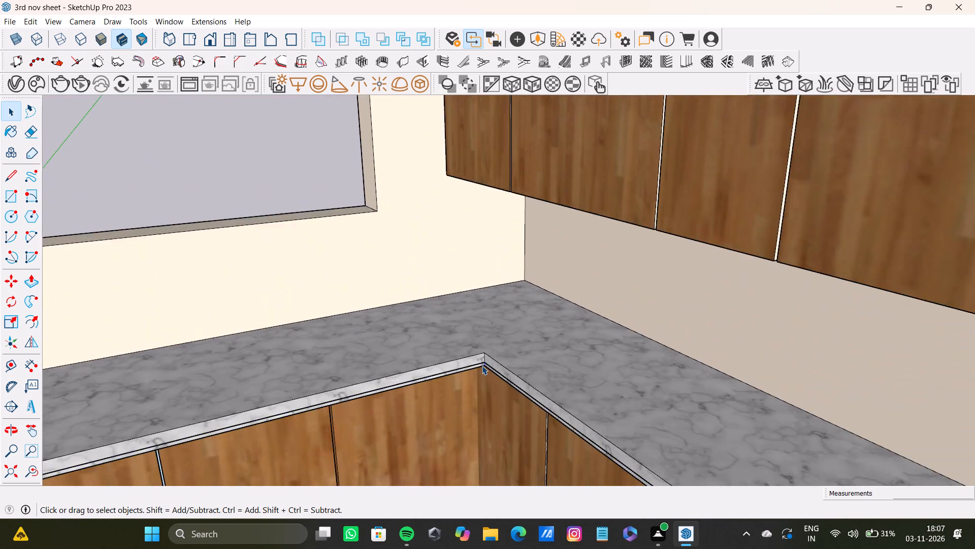
pyautogui.keyDown('shift'); pyautogui.scroll(-16, 482, 365); pyautogui.keyUp('shift')
pyautogui.moveTo(476, 365); pyautogui.dragTo(471, 433, button='middle')
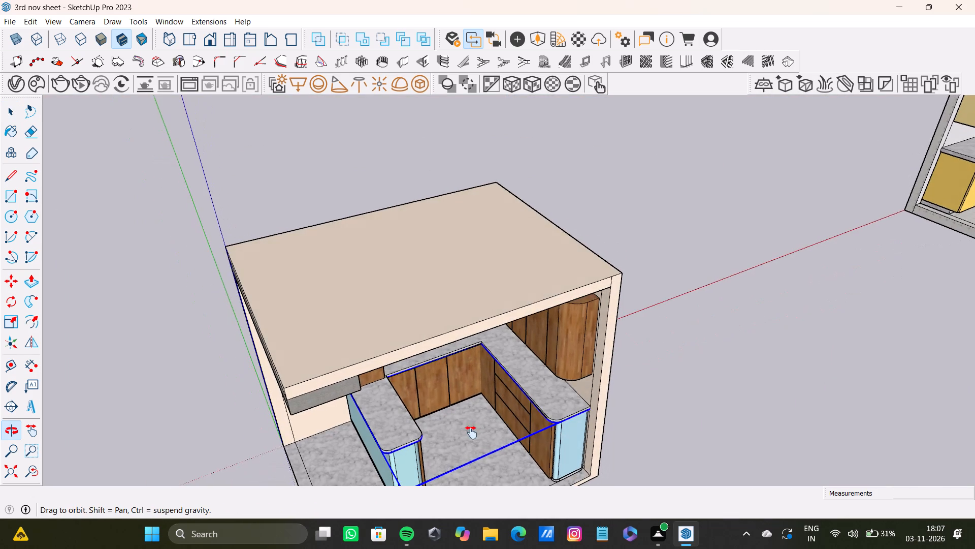
pyautogui.moveTo(471, 433); pyautogui.dragTo(475, 430, button='middle')
pyautogui.scroll(4, 431, 409)
pyautogui.scroll(-3, 464, 391)
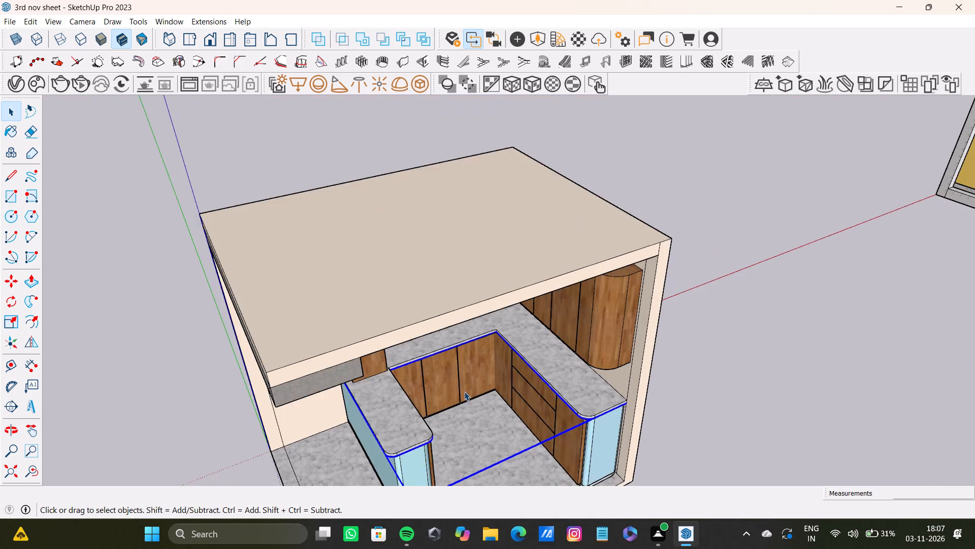
pyautogui.moveTo(464, 389); pyautogui.dragTo(454, 298, button='middle')
pyautogui.scroll(20, 471, 368)
pyautogui.scroll(3, 471, 368)
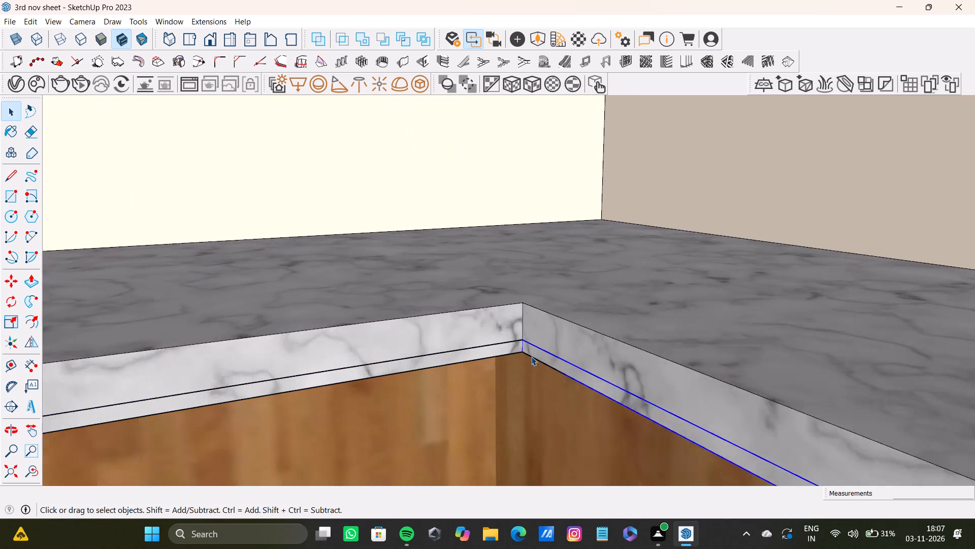
pyautogui.scroll(8, 531, 356)
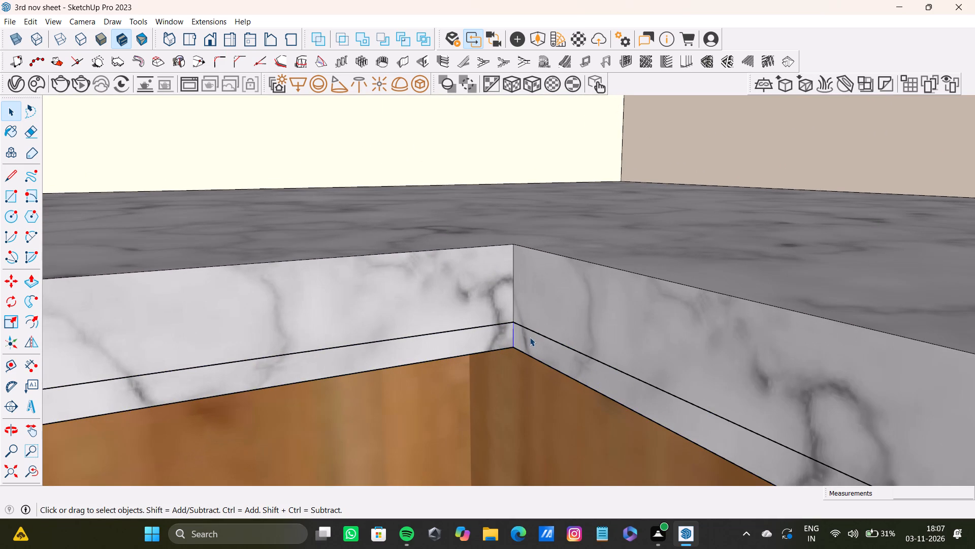
pyautogui.keyDown('shift'); pyautogui.scroll(-3, 522, 339); pyautogui.keyUp('shift')
pyautogui.keyDown('shift'); pyautogui.moveTo(510, 340); pyautogui.dragTo(492, 316, button='middle'); pyautogui.keyUp('shift')
pyautogui.scroll(3, 480, 320)
pyautogui.click(479, 320)
pyautogui.click(421, 77)
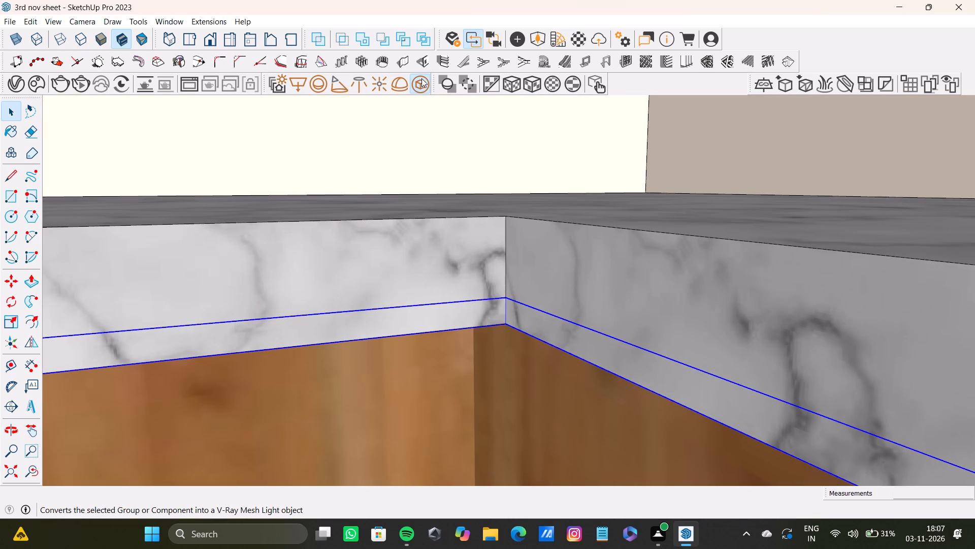
# Open the strip light object and group the strip faces inside it.
pyautogui.scroll(-3, 473, 320)
pyautogui.scroll(-11, 536, 401)
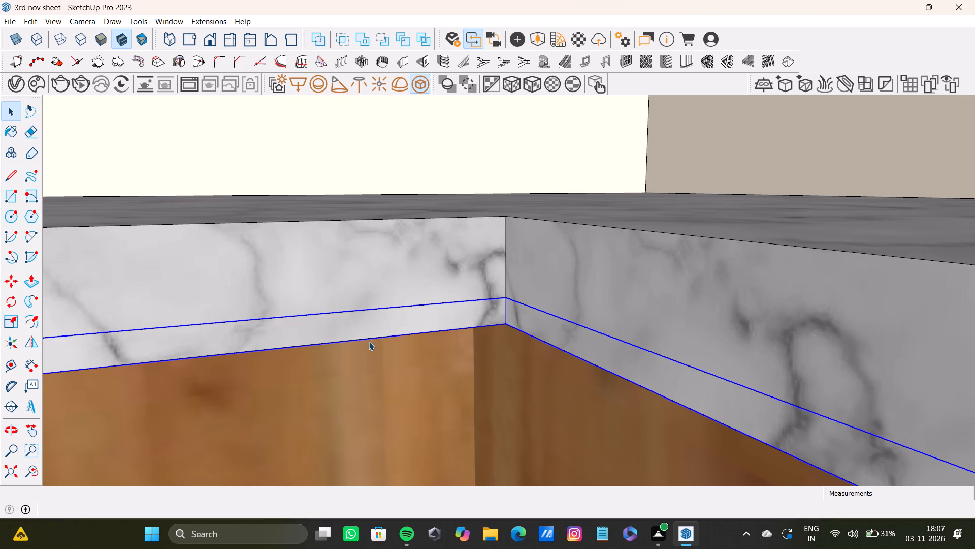
pyautogui.scroll(-20, 369, 341)
pyautogui.scroll(-15, 369, 341)
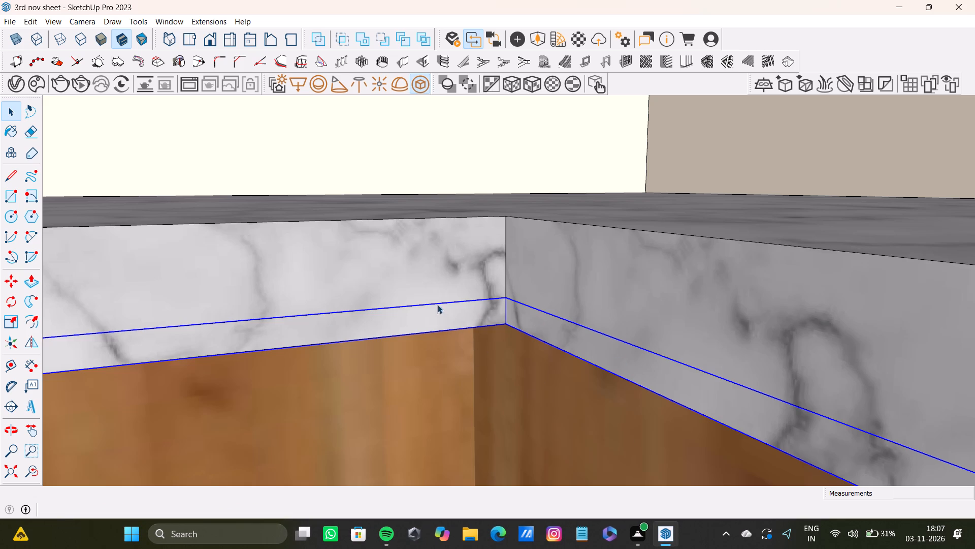
pyautogui.scroll(-10, 437, 304)
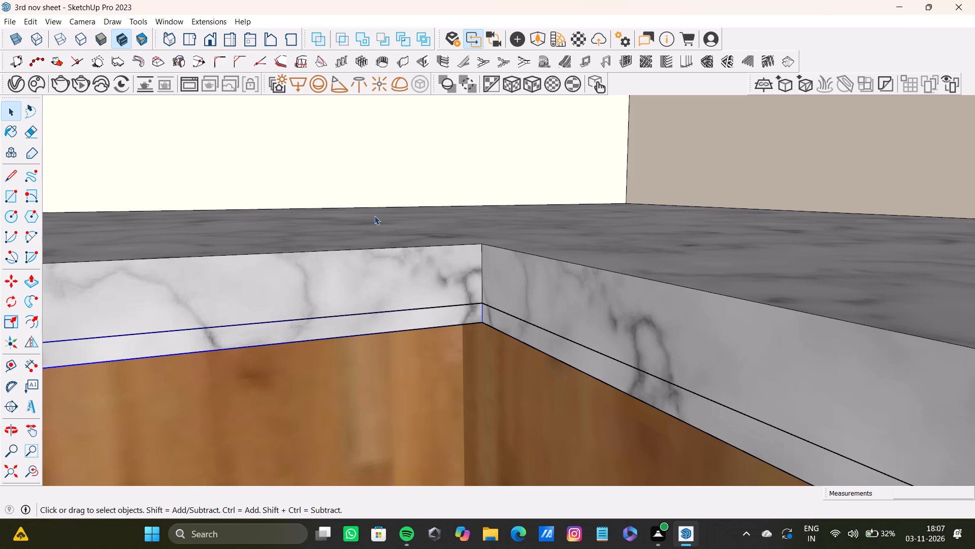
pyautogui.click(449, 310)
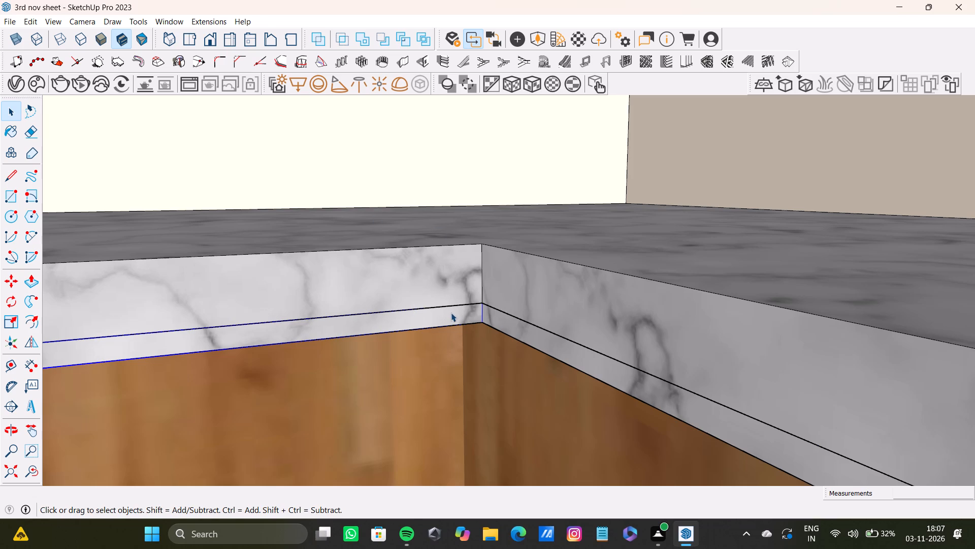
pyautogui.doubleClick(451, 313)
pyautogui.doubleClick(451, 313)
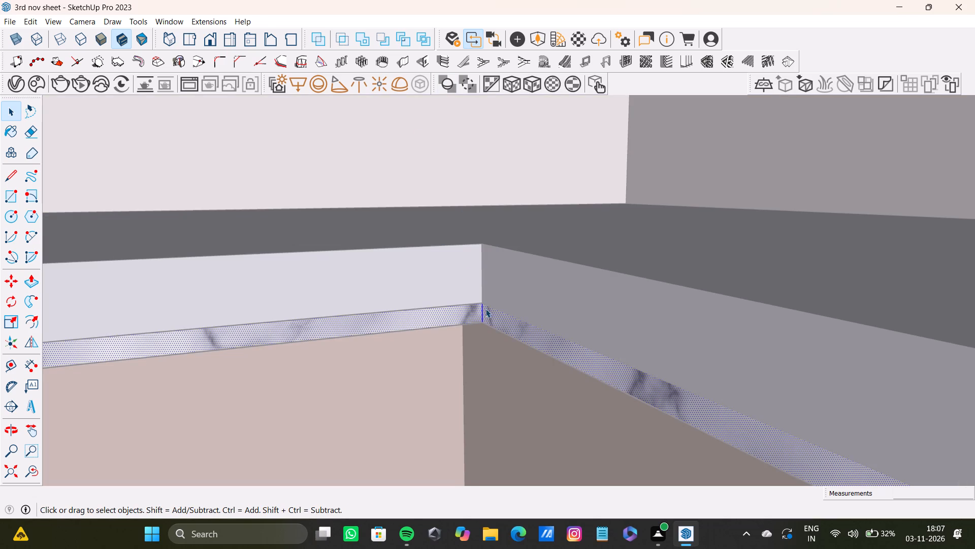
pyautogui.scroll(-5, 486, 313)
pyautogui.moveTo(486, 323); pyautogui.dragTo(508, 248, button='middle')
pyautogui.scroll(4, 514, 281)
pyautogui.rightClick(519, 322)
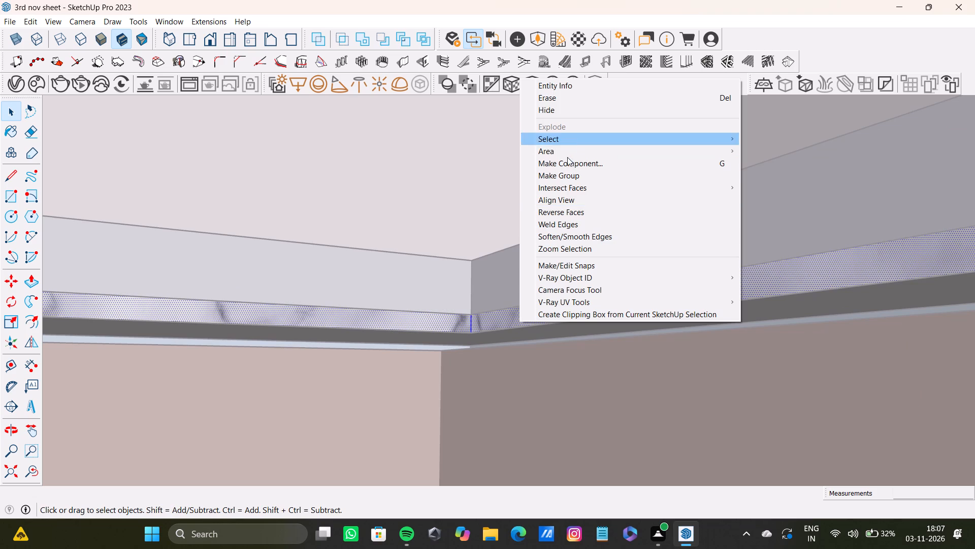
pyautogui.click(569, 176)
# Convert the nested strip group into a V-Ray mesh light and leave the object's editing mode.
pyautogui.click(418, 83)
pyautogui.scroll(-11, 497, 263)
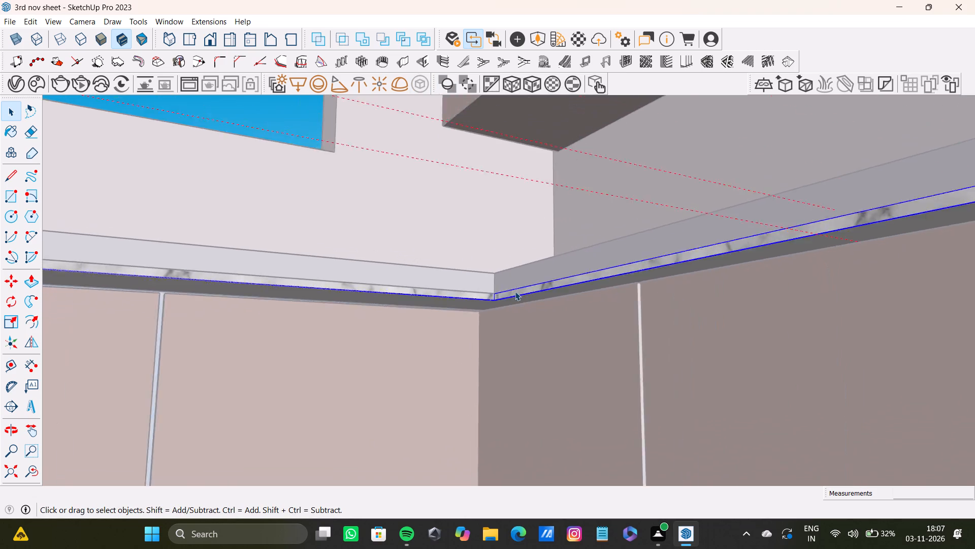
pyautogui.scroll(-20, 515, 291)
pyautogui.moveTo(518, 277); pyautogui.dragTo(391, 379, button='middle')
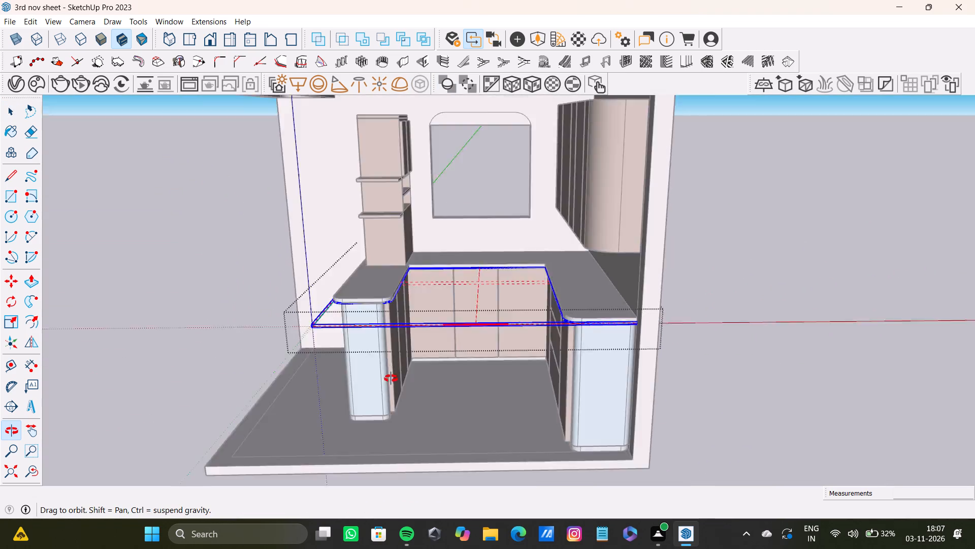
pyautogui.moveTo(391, 379); pyautogui.dragTo(582, 376, button='middle')
pyautogui.press('space')
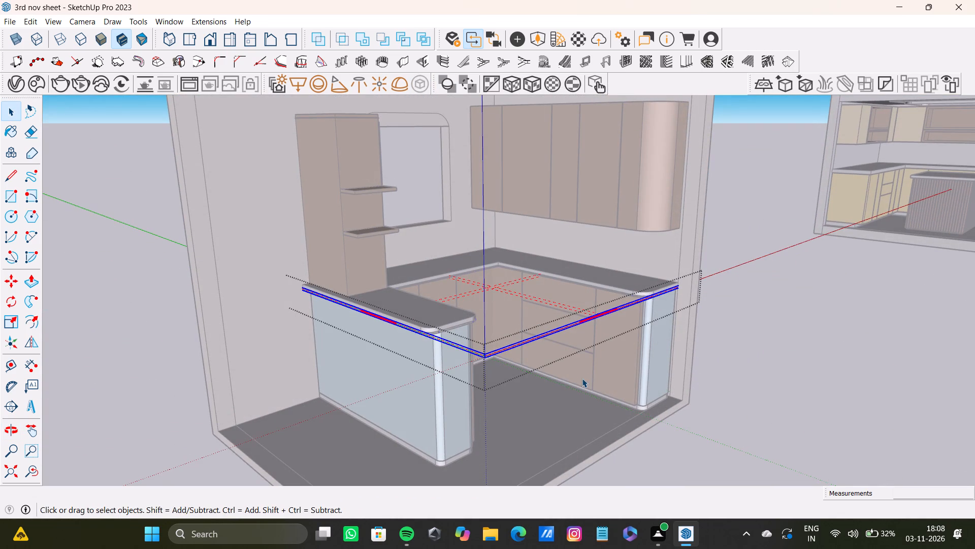
pyautogui.click(726, 217)
# Examine the wood-and-blue kitchen's countertop strip, cabinets and recessed ceiling from above, the front and below.
pyautogui.scroll(5, 583, 325)
pyautogui.scroll(-5, 598, 309)
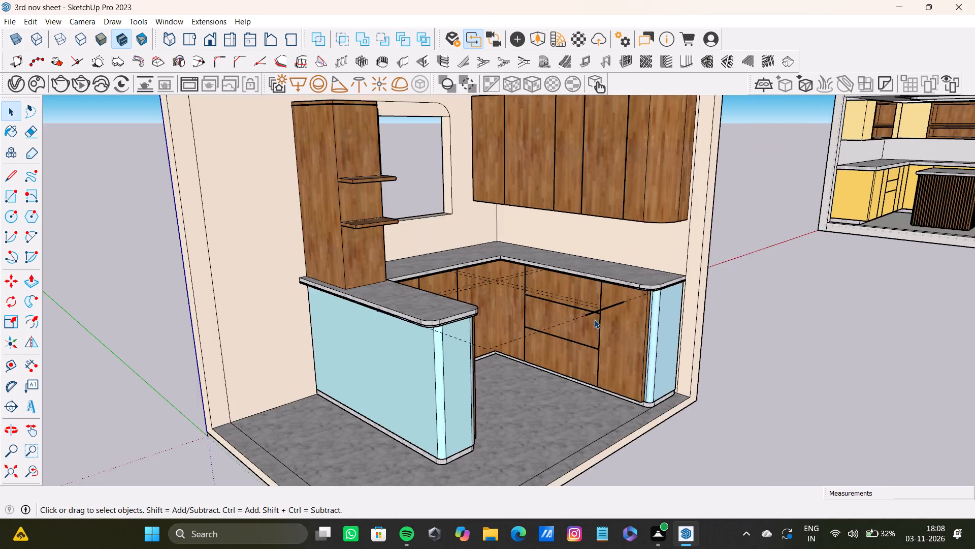
pyautogui.moveTo(570, 324); pyautogui.dragTo(541, 406, button='middle')
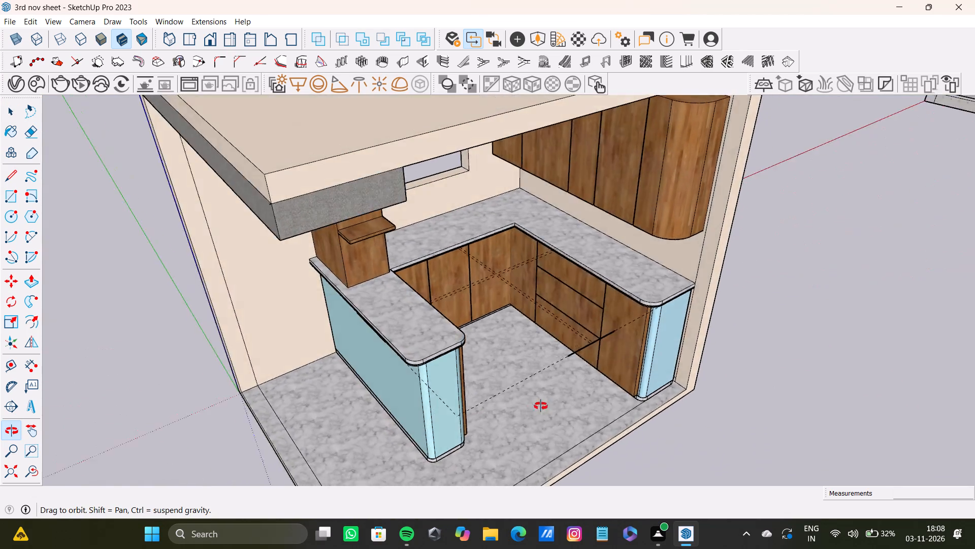
pyautogui.moveTo(541, 406); pyautogui.dragTo(379, 262, button='middle')
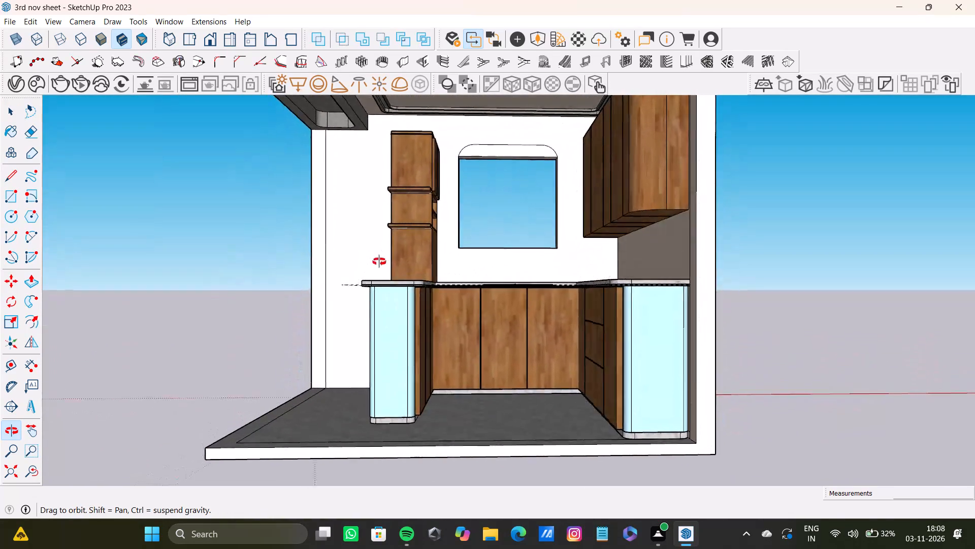
pyautogui.moveTo(379, 262); pyautogui.dragTo(393, 218, button='middle')
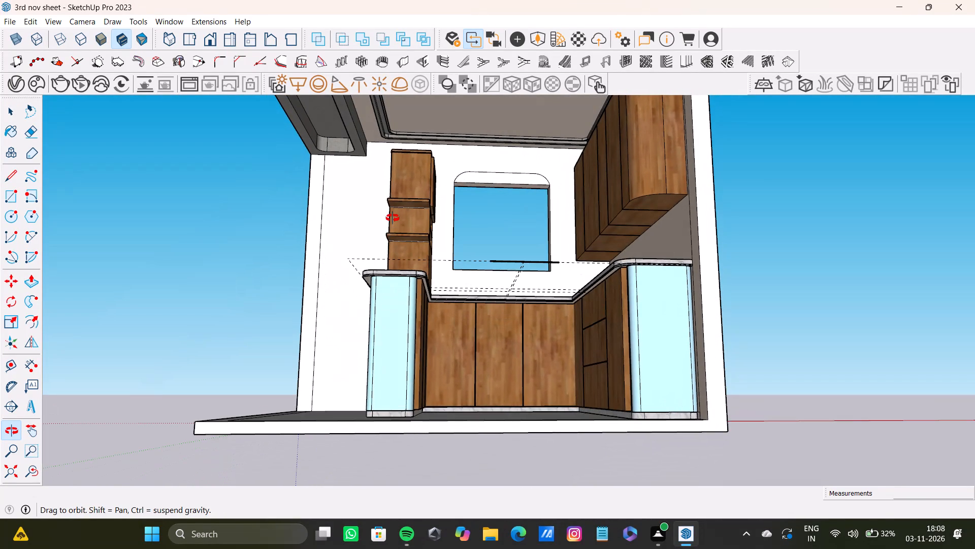
pyautogui.moveTo(393, 218); pyautogui.dragTo(393, 218, button='middle')
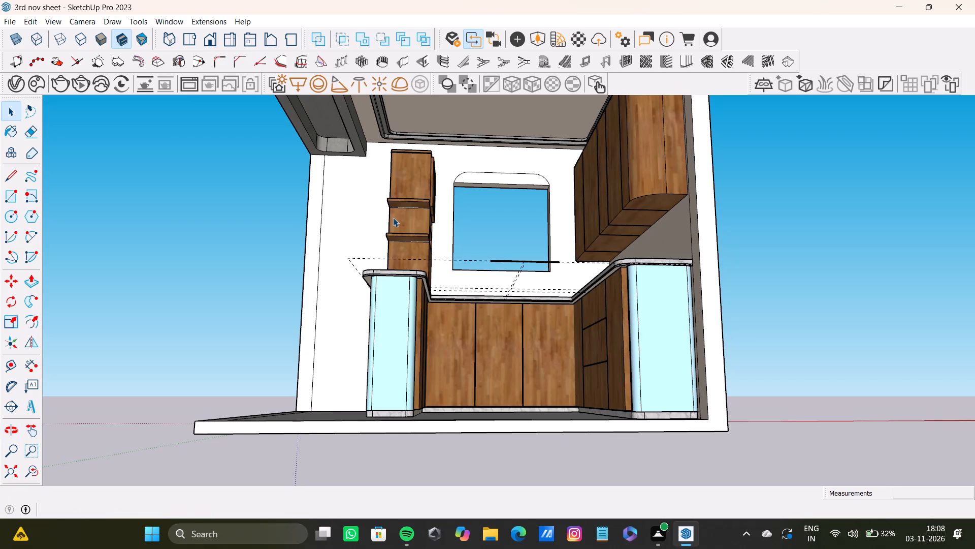
pyautogui.scroll(-4, 402, 225)
pyautogui.keyDown('shift'); pyautogui.moveTo(403, 208); pyautogui.dragTo(474, 296, button='middle'); pyautogui.keyUp('shift')
pyautogui.keyDown('shift'); pyautogui.scroll(7, 322, 209); pyautogui.keyUp('shift')
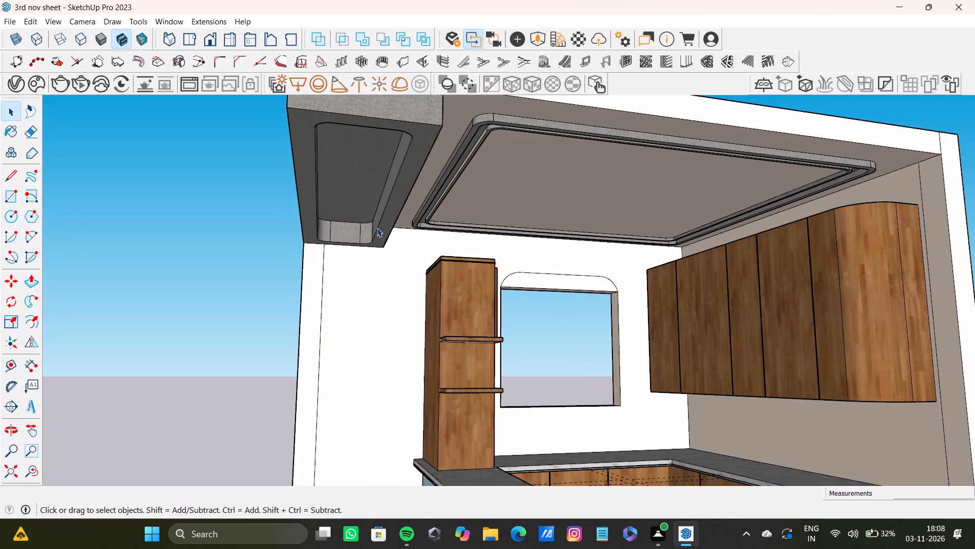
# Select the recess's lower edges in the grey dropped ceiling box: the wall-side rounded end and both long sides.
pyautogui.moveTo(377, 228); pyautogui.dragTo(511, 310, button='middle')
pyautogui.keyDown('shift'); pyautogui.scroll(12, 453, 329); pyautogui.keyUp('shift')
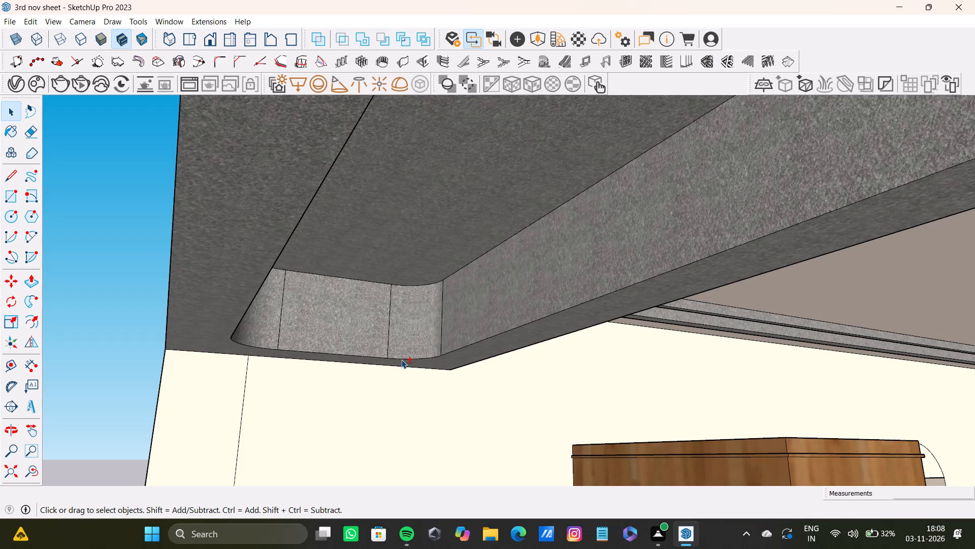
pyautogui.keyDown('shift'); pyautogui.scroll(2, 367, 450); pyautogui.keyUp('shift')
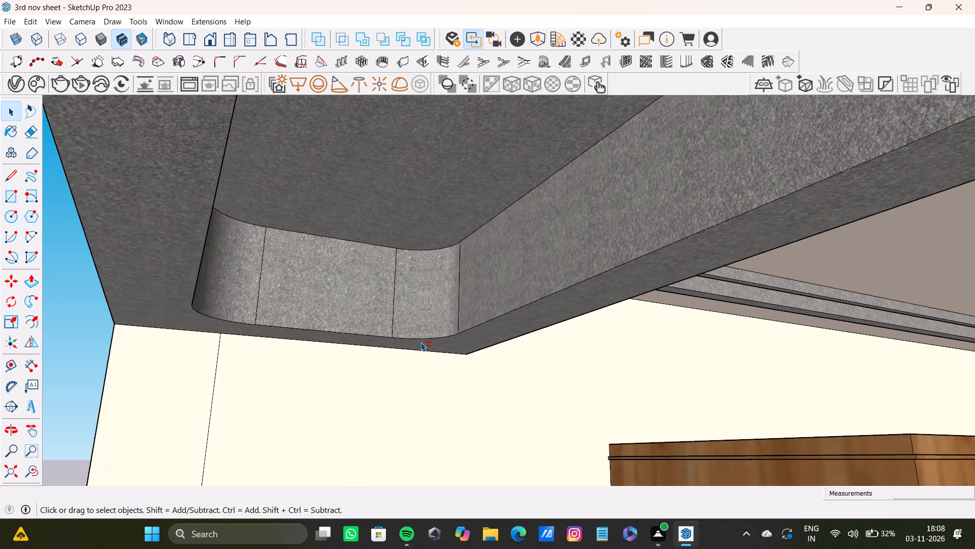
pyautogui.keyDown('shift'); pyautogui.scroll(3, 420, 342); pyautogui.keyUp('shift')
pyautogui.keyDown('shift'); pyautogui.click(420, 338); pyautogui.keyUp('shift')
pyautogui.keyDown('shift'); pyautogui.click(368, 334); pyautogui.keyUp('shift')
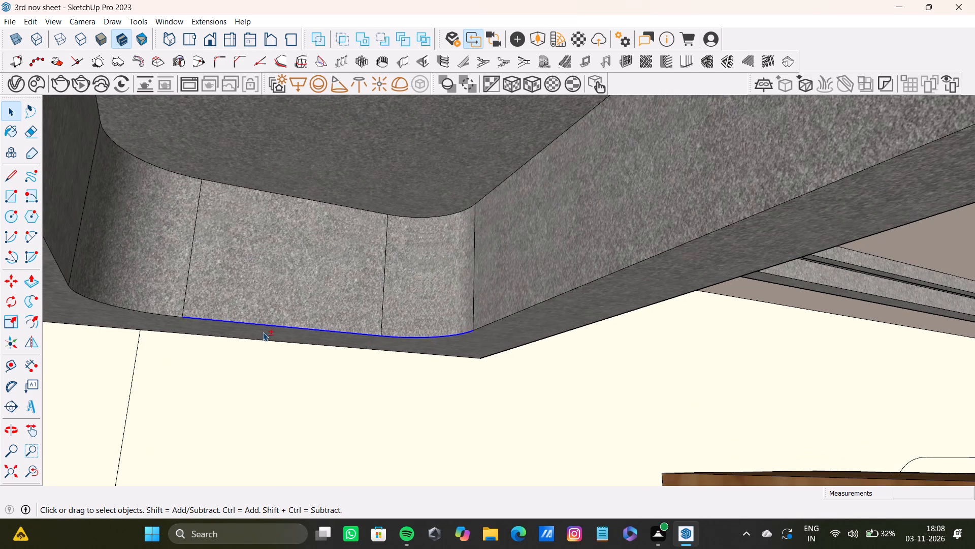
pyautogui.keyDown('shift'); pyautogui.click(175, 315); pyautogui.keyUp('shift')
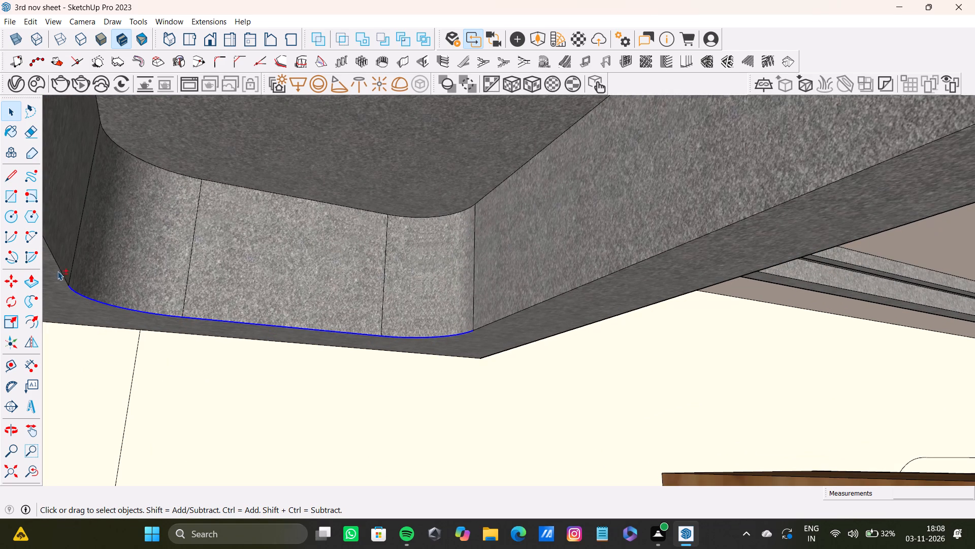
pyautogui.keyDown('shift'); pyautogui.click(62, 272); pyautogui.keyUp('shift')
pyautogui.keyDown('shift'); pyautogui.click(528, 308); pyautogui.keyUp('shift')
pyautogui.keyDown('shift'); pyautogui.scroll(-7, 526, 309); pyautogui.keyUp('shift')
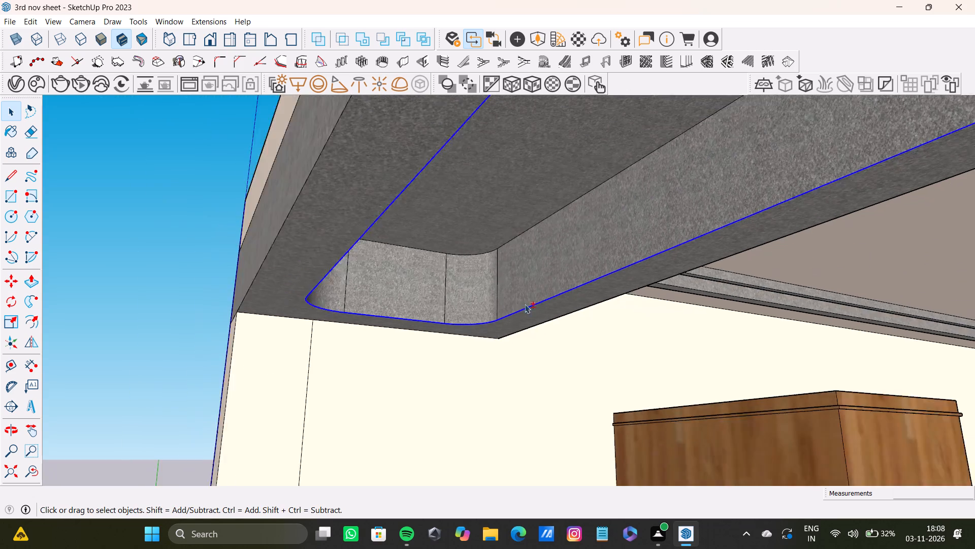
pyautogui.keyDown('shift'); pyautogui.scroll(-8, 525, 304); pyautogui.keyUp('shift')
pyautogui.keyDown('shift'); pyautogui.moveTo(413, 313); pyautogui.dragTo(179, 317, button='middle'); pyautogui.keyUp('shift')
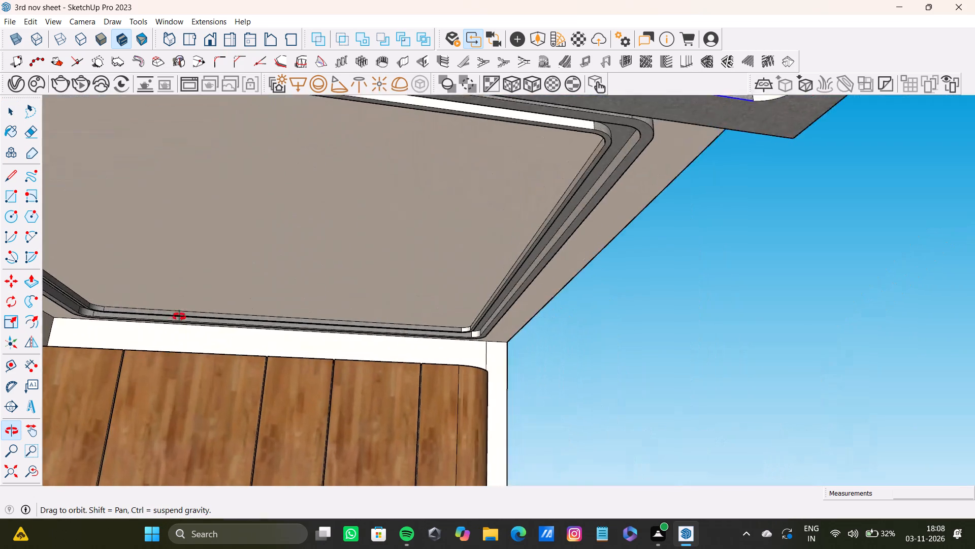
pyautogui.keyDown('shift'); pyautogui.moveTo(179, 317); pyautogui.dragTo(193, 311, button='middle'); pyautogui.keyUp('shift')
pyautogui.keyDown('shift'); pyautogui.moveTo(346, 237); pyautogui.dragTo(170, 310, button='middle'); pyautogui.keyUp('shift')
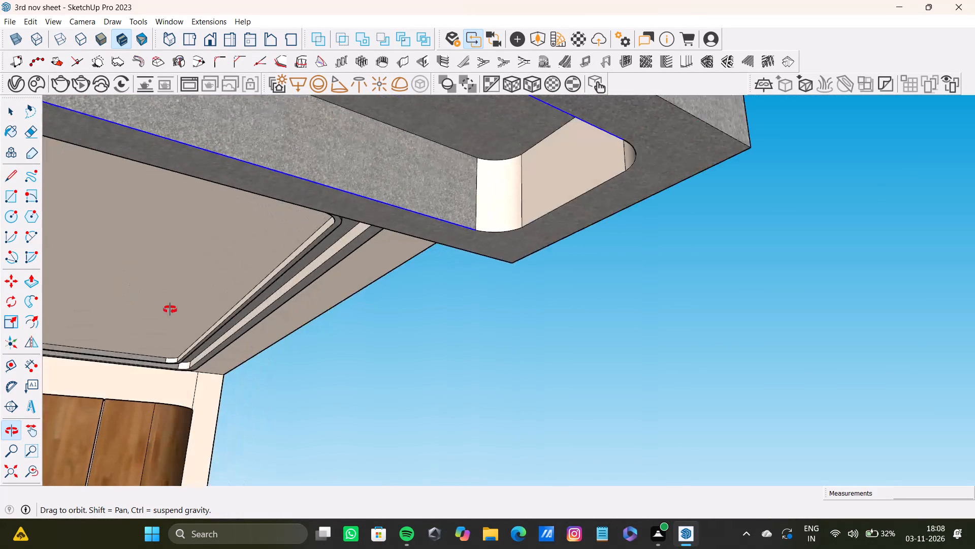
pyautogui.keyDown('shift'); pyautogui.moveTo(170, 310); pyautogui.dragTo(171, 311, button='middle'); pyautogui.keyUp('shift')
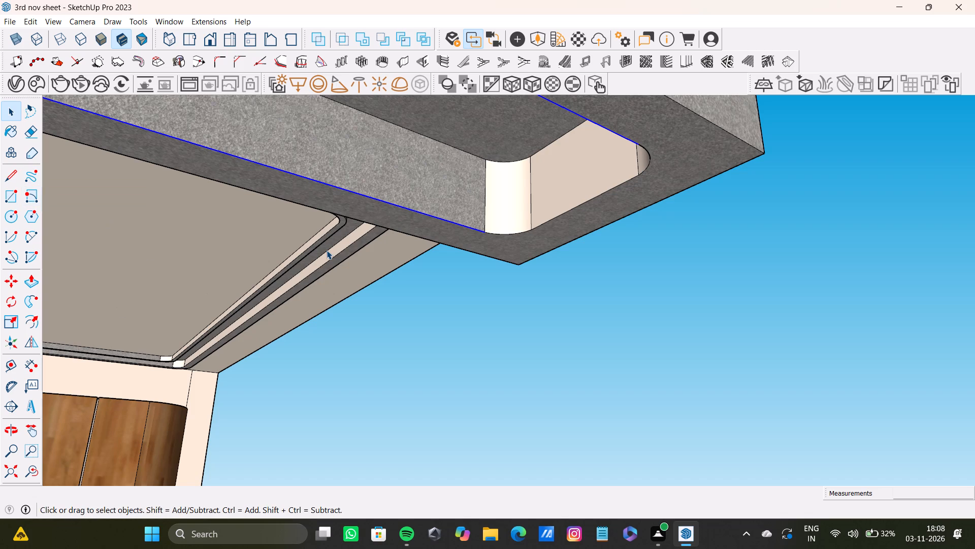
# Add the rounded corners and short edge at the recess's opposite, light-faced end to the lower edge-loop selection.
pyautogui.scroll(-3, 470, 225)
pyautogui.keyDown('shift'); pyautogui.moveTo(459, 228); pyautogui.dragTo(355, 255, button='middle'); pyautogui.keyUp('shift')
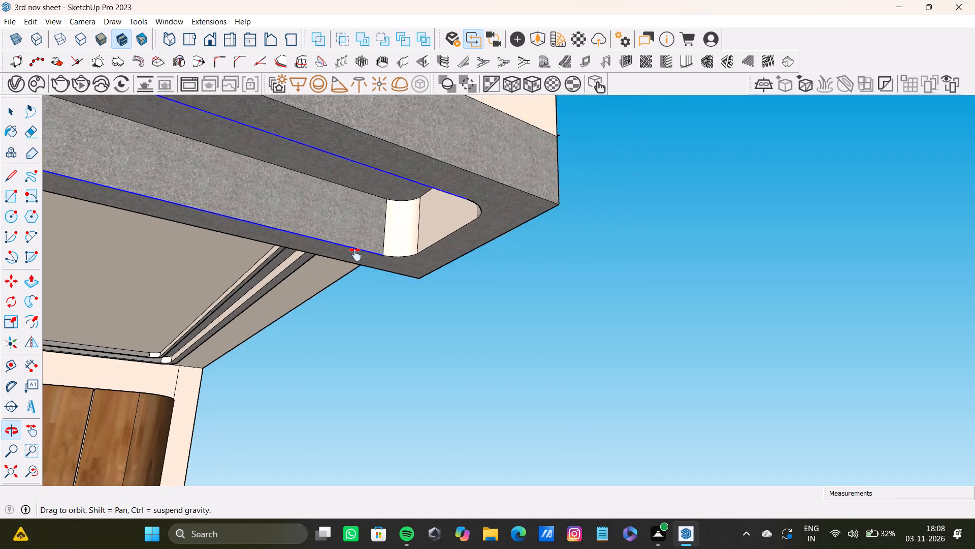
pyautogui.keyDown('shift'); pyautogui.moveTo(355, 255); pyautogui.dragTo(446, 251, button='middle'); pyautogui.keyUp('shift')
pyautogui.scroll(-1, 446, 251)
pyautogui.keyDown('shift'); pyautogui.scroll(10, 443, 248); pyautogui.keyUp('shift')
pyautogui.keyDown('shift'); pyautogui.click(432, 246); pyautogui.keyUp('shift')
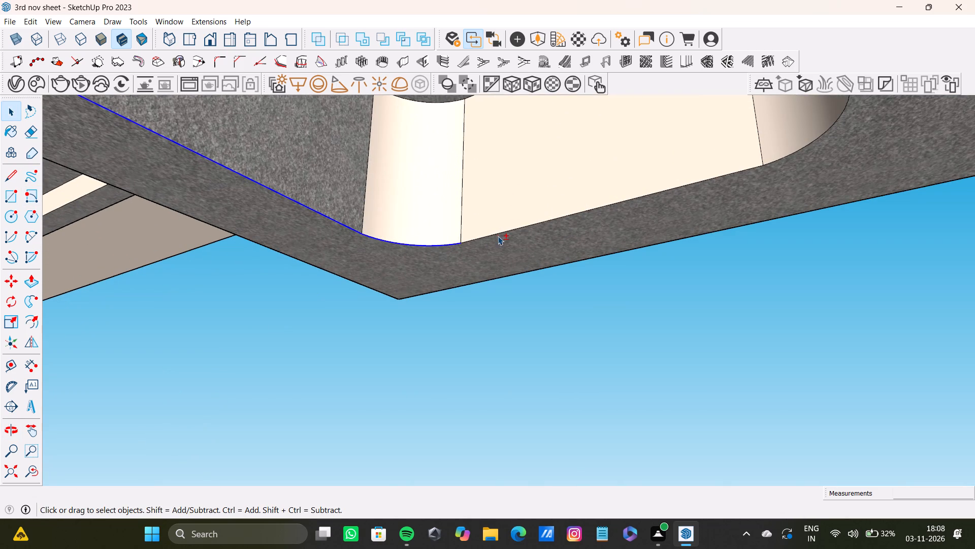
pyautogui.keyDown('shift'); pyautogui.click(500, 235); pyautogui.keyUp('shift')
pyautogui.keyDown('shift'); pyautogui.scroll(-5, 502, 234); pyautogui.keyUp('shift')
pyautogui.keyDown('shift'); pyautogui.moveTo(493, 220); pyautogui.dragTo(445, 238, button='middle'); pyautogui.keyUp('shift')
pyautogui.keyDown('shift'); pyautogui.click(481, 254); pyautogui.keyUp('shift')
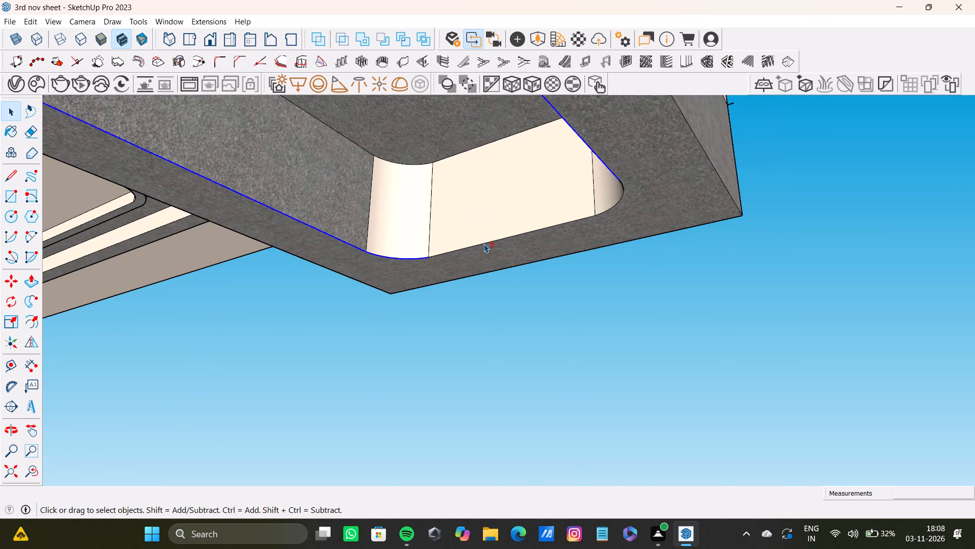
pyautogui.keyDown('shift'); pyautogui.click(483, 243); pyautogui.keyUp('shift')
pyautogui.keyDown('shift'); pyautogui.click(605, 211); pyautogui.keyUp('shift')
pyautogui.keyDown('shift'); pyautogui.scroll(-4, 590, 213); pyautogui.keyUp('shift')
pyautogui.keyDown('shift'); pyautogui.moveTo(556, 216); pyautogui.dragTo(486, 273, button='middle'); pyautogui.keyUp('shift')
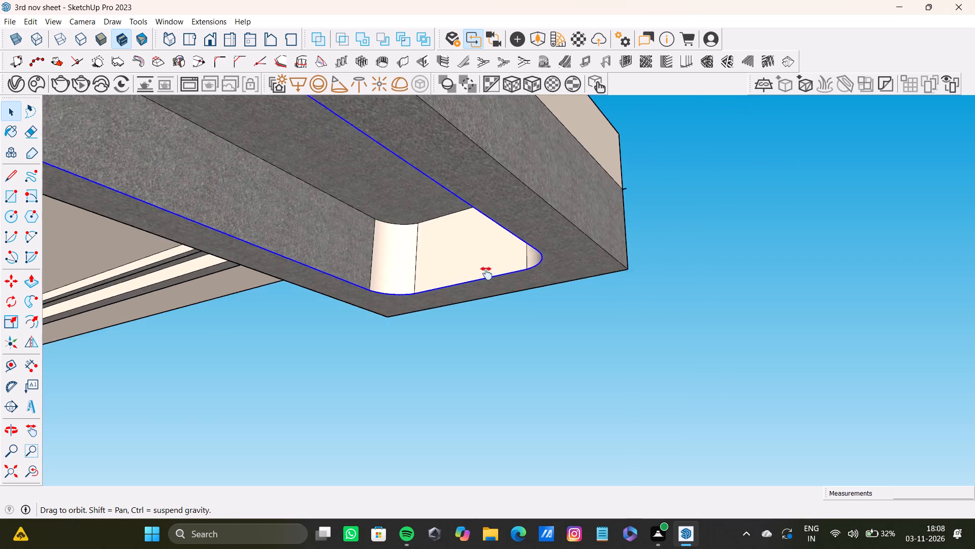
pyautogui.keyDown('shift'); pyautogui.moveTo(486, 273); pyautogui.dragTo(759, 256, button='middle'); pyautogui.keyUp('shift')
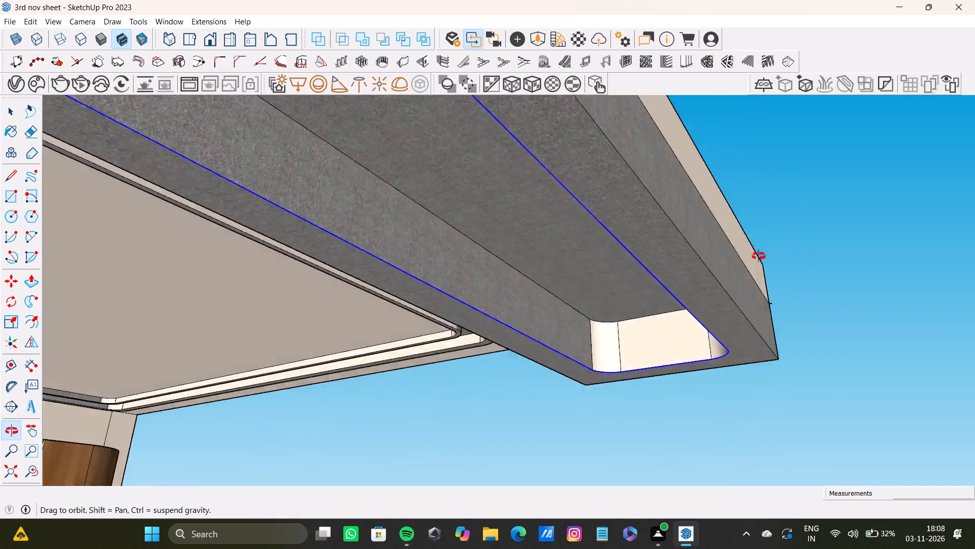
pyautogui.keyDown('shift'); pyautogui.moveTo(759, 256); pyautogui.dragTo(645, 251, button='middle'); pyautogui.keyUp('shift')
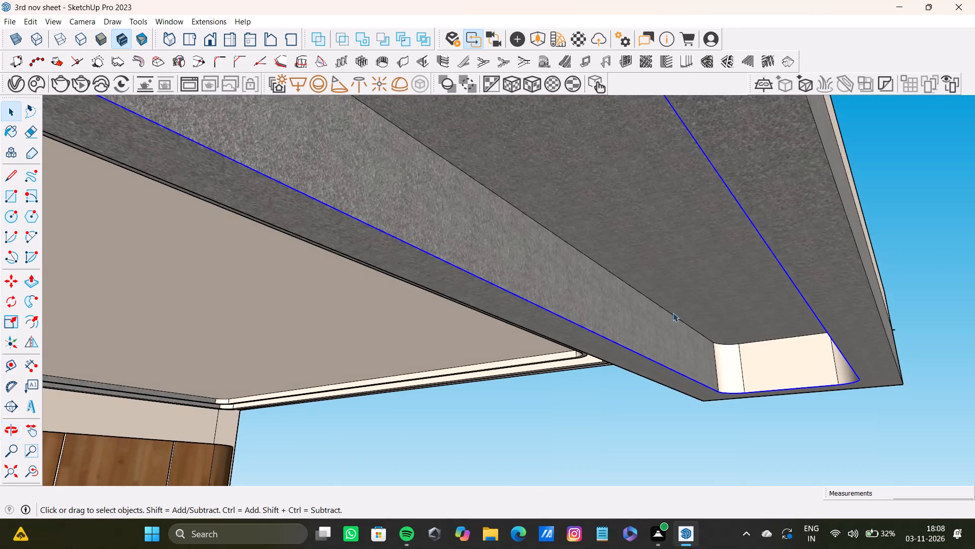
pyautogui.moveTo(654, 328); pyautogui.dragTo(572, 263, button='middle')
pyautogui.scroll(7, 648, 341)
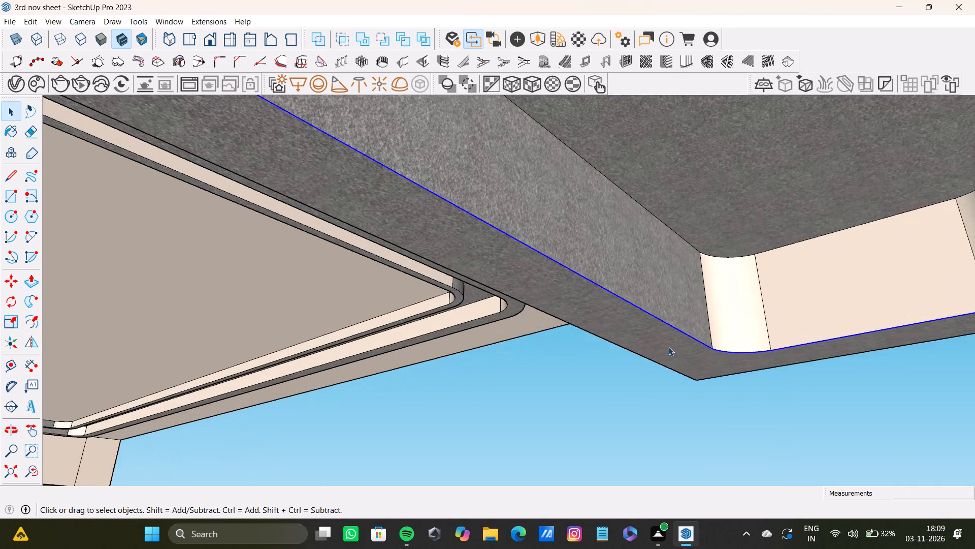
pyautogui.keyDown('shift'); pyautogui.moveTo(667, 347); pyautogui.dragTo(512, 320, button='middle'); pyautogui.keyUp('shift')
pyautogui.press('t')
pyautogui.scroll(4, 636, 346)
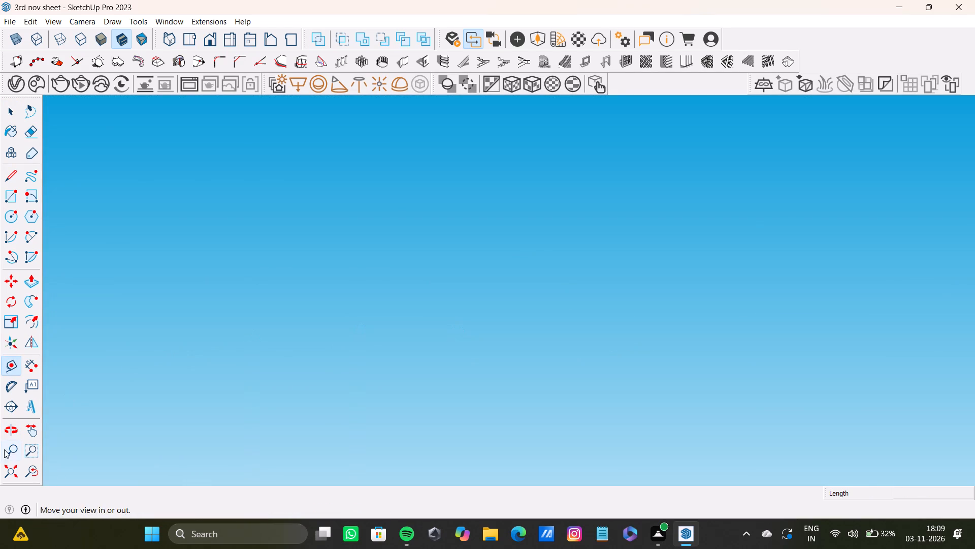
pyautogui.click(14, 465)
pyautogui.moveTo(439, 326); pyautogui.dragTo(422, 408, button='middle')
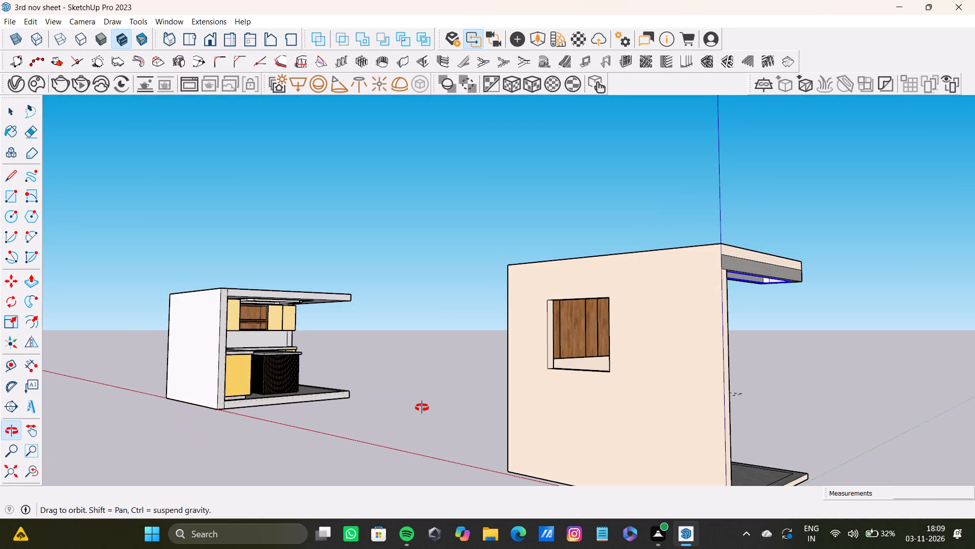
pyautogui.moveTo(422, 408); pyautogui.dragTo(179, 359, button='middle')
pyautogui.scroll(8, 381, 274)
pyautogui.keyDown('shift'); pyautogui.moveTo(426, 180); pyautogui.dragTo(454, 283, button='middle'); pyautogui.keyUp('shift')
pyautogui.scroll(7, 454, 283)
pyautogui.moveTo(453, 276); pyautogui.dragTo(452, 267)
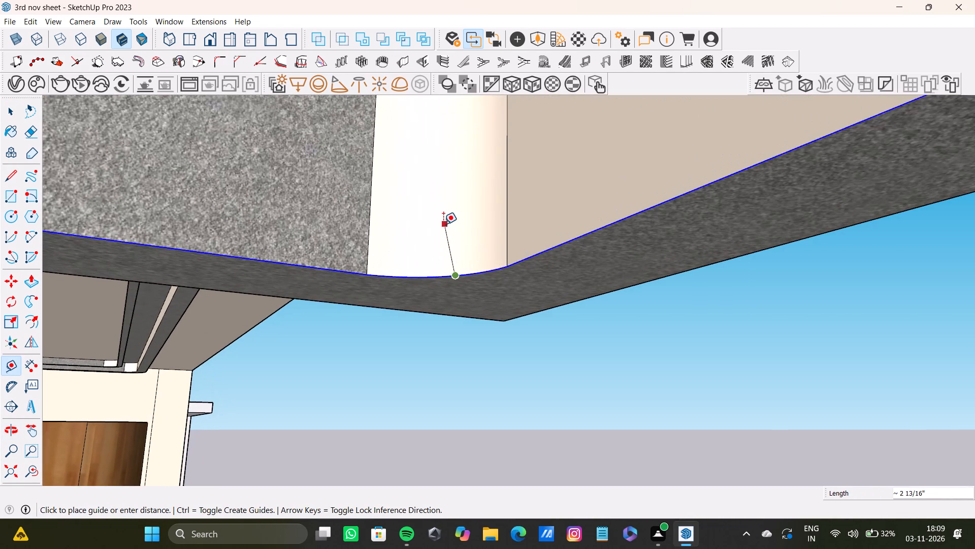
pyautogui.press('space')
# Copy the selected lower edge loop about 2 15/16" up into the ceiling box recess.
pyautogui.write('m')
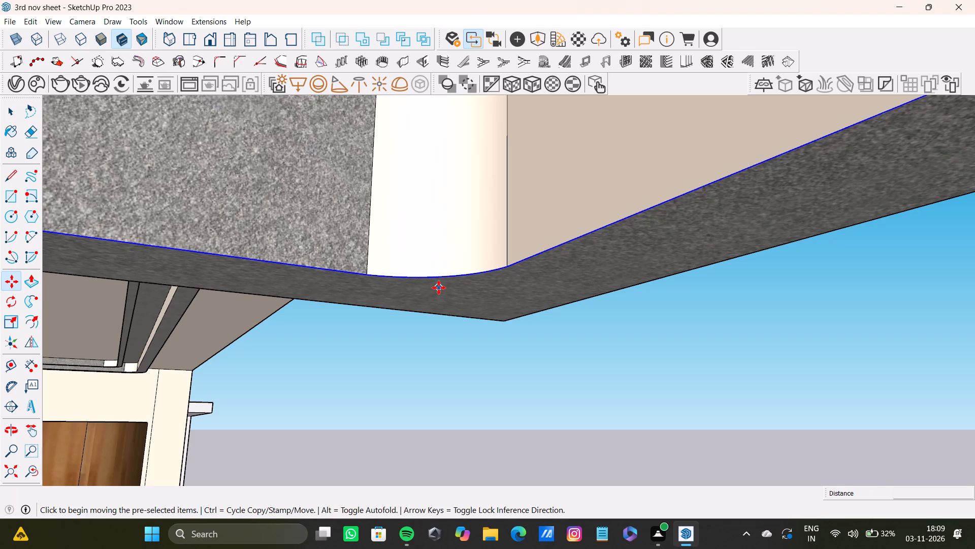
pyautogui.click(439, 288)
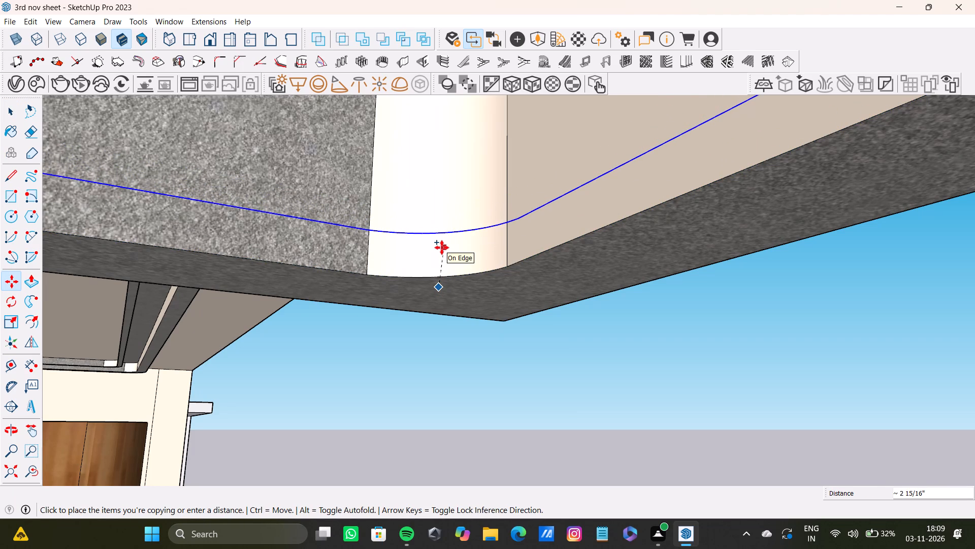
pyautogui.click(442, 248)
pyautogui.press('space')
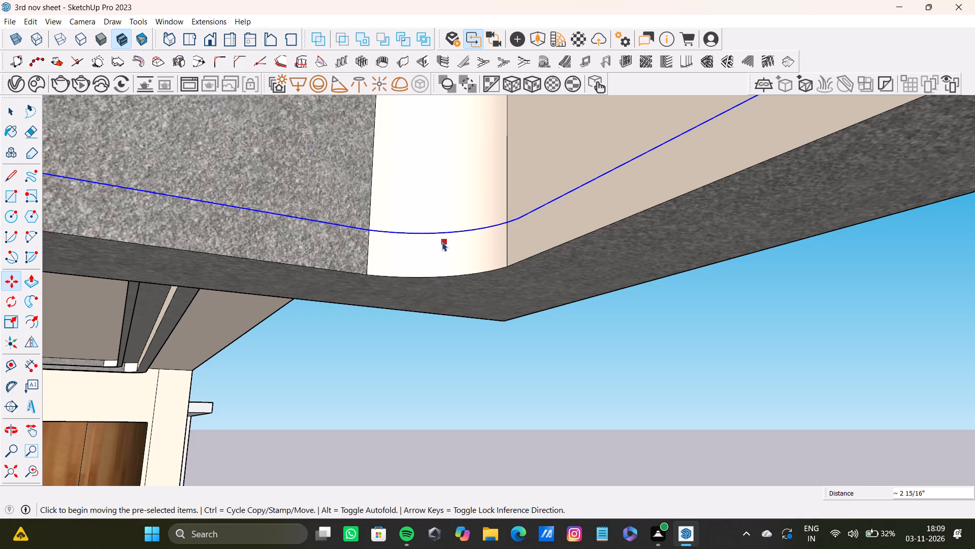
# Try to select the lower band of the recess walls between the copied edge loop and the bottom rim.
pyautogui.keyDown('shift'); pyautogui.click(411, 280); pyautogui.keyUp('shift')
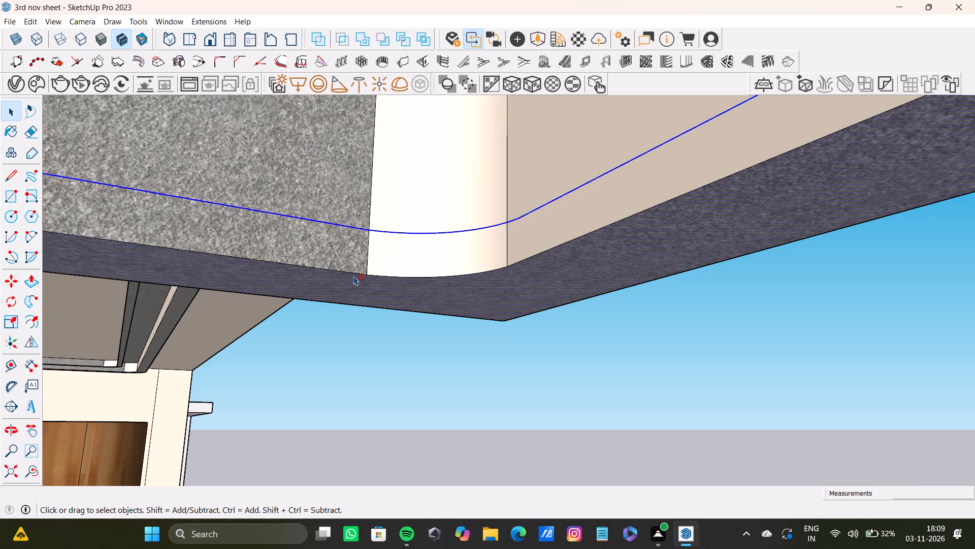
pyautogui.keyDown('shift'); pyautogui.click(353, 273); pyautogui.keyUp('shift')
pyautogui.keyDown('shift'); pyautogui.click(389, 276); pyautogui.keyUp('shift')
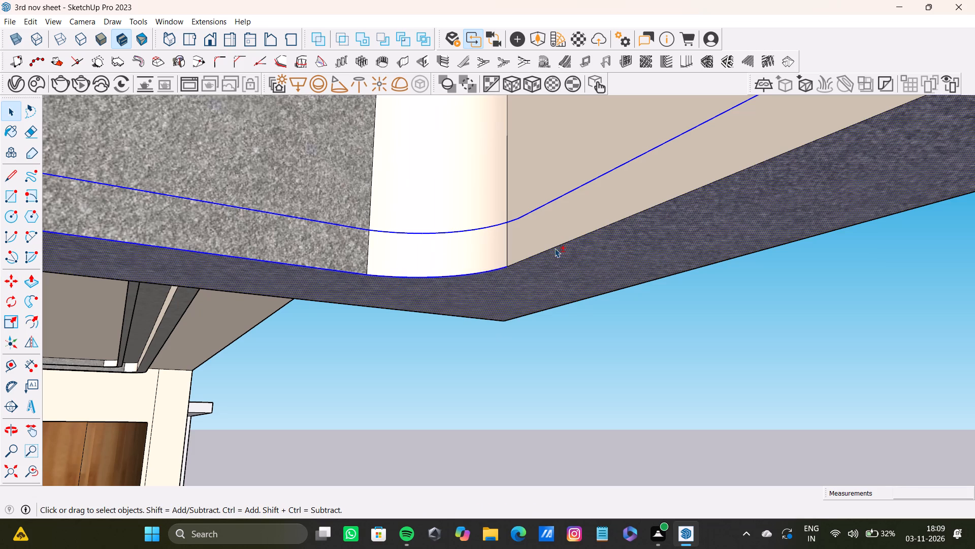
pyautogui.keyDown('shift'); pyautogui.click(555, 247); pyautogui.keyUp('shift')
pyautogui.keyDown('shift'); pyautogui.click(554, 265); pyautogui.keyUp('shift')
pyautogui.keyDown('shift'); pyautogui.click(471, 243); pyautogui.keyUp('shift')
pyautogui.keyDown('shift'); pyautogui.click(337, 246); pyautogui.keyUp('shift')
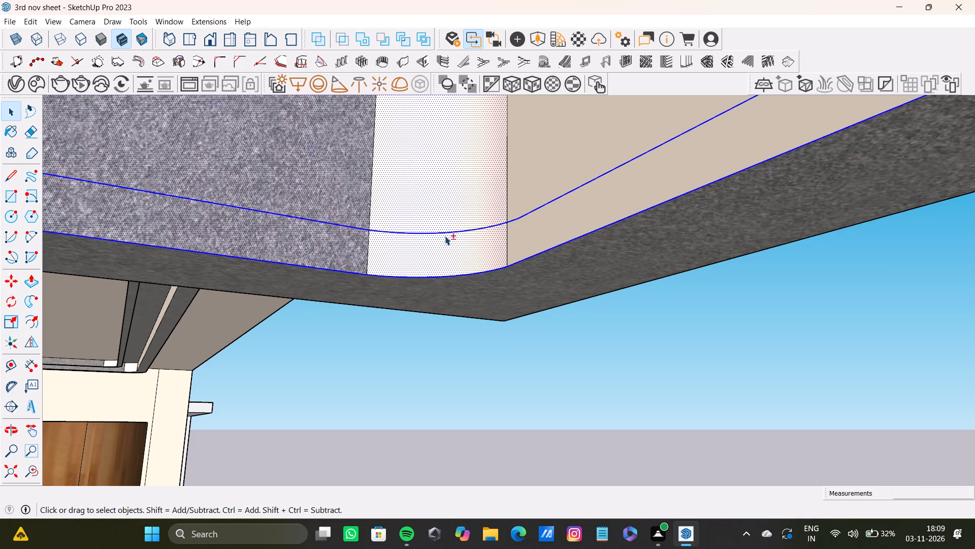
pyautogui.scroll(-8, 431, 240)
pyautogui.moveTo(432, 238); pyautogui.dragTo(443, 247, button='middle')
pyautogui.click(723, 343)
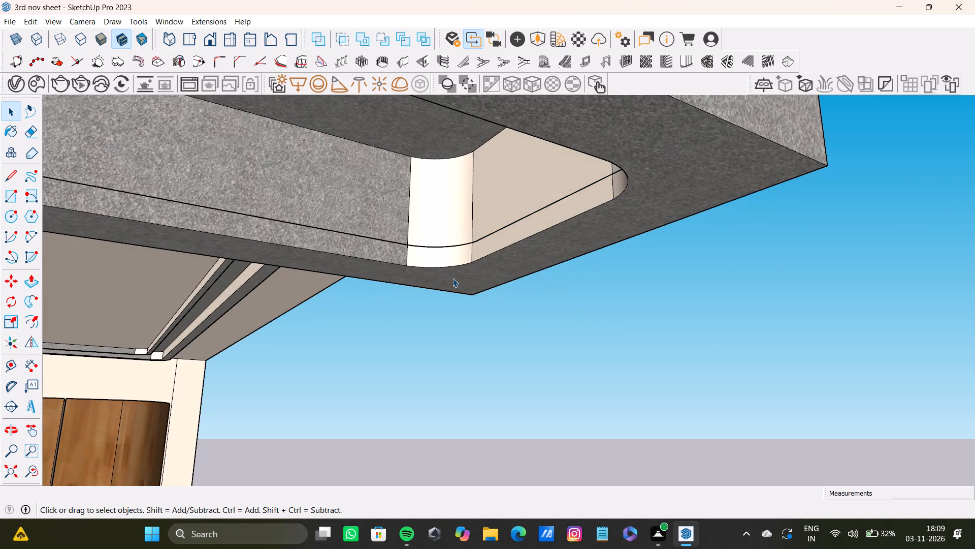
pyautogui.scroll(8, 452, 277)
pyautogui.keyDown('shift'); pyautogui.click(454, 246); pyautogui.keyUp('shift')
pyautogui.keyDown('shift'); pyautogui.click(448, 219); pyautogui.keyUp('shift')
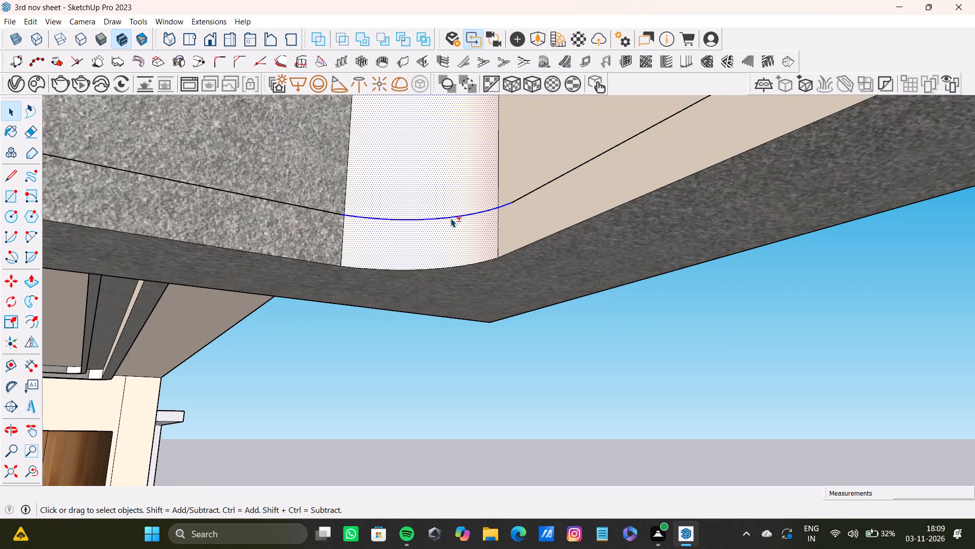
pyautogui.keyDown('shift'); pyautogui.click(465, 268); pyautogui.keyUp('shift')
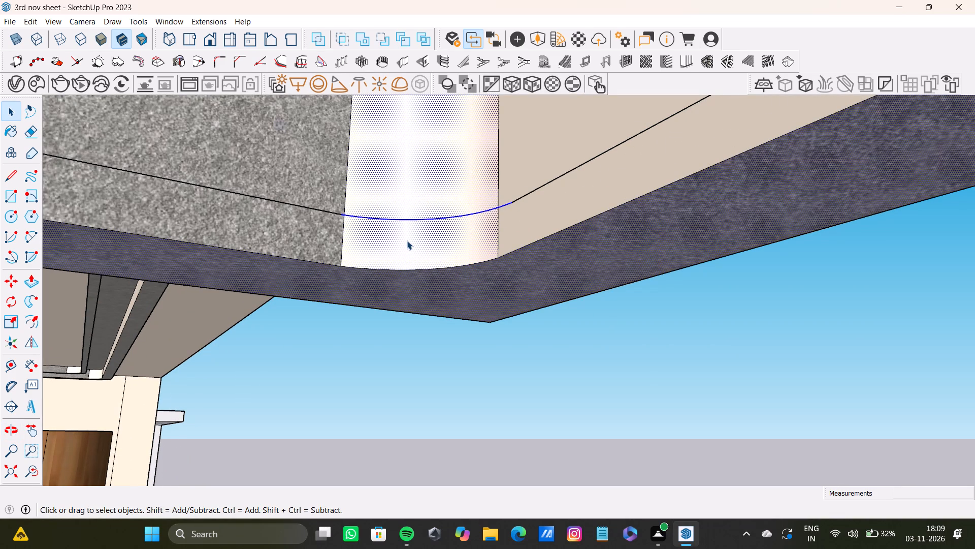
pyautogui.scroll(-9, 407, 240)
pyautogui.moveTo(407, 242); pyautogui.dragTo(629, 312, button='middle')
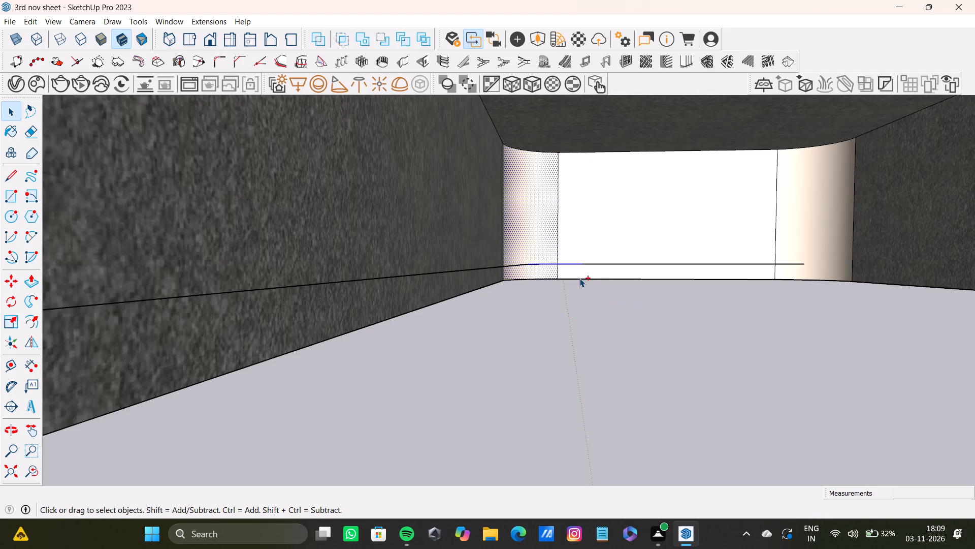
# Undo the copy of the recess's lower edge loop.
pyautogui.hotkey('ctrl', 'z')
# Select the recess's lower edges again at one light-faced corner, along the adjoining long side and across the short end.
pyautogui.scroll(-4, 535, 285)
pyautogui.moveTo(529, 293); pyautogui.dragTo(424, 265, button='middle')
pyautogui.scroll(-4, 424, 265)
pyautogui.moveTo(424, 267); pyautogui.dragTo(473, 250, button='middle')
pyautogui.keyDown('shift'); pyautogui.scroll(15, 471, 255); pyautogui.keyUp('shift')
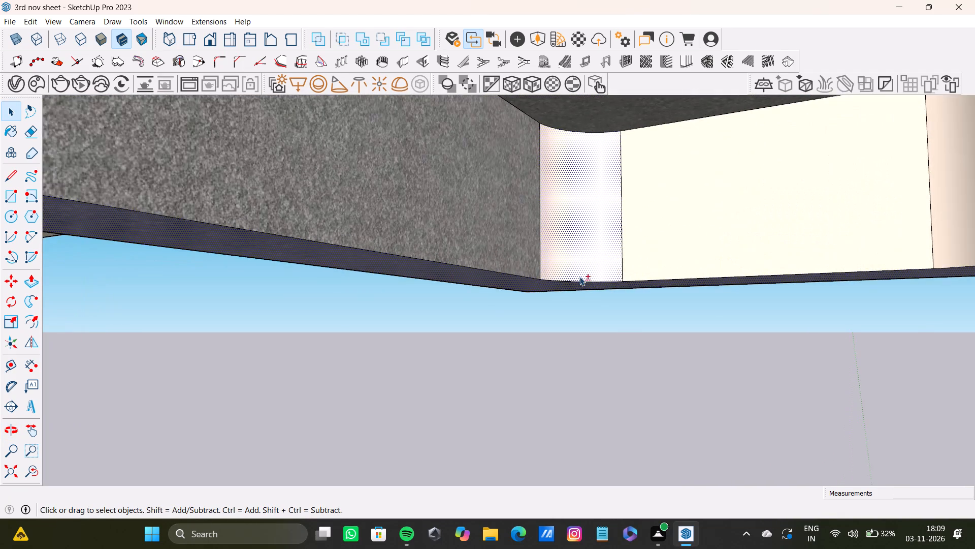
pyautogui.keyDown('shift'); pyautogui.scroll(3, 579, 277); pyautogui.keyUp('shift')
pyautogui.moveTo(577, 276); pyautogui.dragTo(554, 289, button='middle')
pyautogui.keyDown('shift'); pyautogui.scroll(7, 510, 289); pyautogui.keyUp('shift')
pyautogui.moveTo(512, 276); pyautogui.dragTo(505, 196, button='middle')
pyautogui.keyDown('shift'); pyautogui.scroll(3, 531, 256); pyautogui.keyUp('shift')
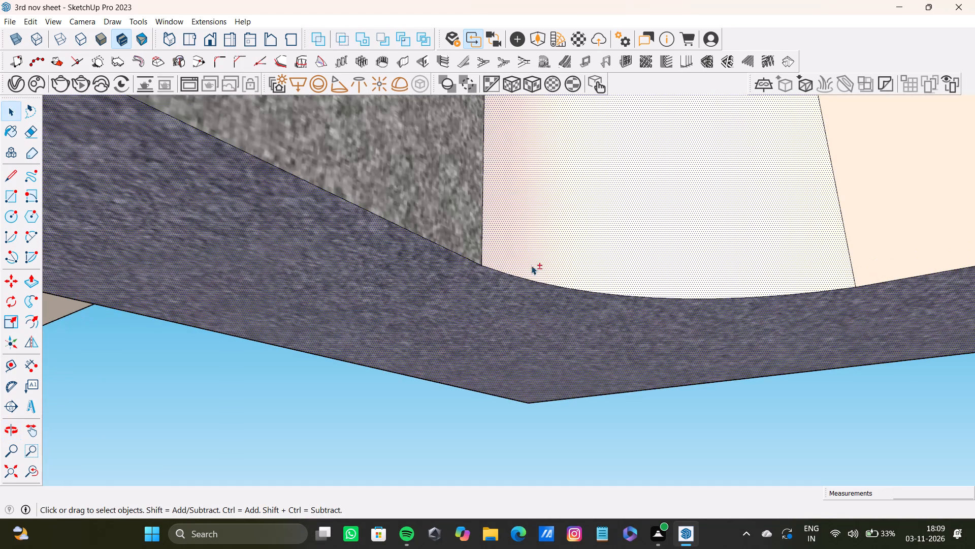
pyautogui.click(702, 420)
pyautogui.keyDown('shift'); pyautogui.click(599, 293); pyautogui.keyUp('shift')
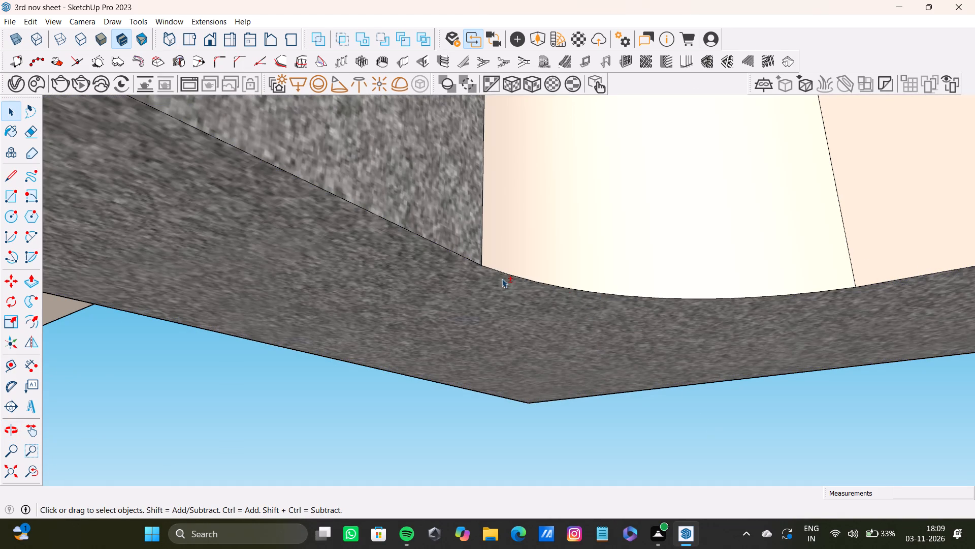
pyautogui.keyDown('shift'); pyautogui.click(466, 258); pyautogui.keyUp('shift')
pyautogui.keyDown('shift'); pyautogui.scroll(-7, 466, 258); pyautogui.keyUp('shift')
pyautogui.keyDown('shift'); pyautogui.moveTo(669, 285); pyautogui.dragTo(504, 313, button='middle'); pyautogui.keyUp('shift')
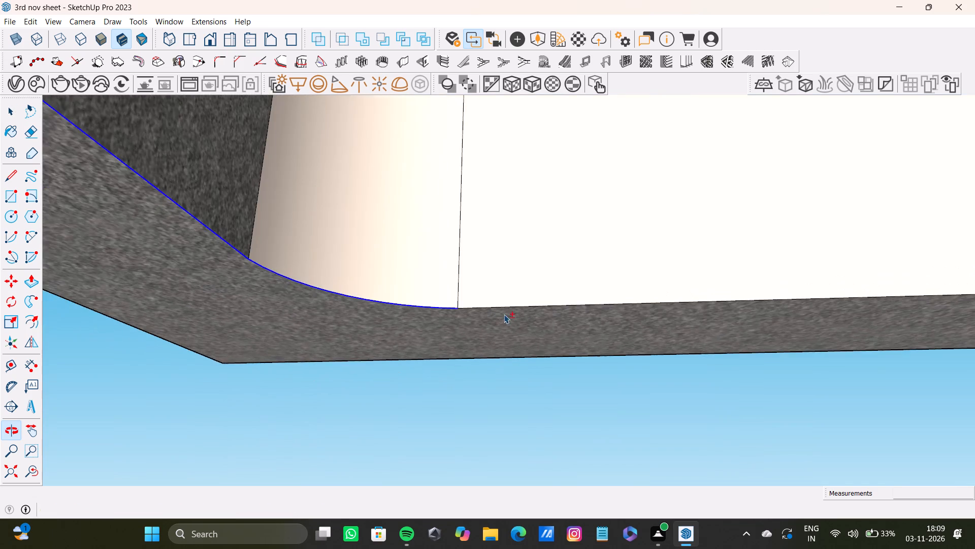
pyautogui.keyDown('shift'); pyautogui.scroll(3, 504, 314); pyautogui.keyUp('shift')
pyautogui.keyDown('shift'); pyautogui.click(508, 306); pyautogui.keyUp('shift')
# Add the second light-faced corner's lower arc and the adjoining long side's lower edge to the recess edge selection.
pyautogui.keyDown('shift'); pyautogui.scroll(-3, 508, 304); pyautogui.keyUp('shift')
pyautogui.keyDown('shift'); pyautogui.moveTo(498, 301); pyautogui.dragTo(581, 308, button='middle'); pyautogui.keyUp('shift')
pyautogui.keyDown('shift'); pyautogui.moveTo(705, 299); pyautogui.dragTo(394, 282, button='middle'); pyautogui.keyUp('shift')
pyautogui.keyDown('shift'); pyautogui.scroll(-1, 413, 291); pyautogui.keyUp('shift')
pyautogui.scroll(5, 584, 354)
pyautogui.keyDown('shift'); pyautogui.click(588, 325); pyautogui.keyUp('shift')
pyautogui.keyDown('shift'); pyautogui.moveTo(604, 303); pyautogui.dragTo(563, 301, button='middle'); pyautogui.keyUp('shift')
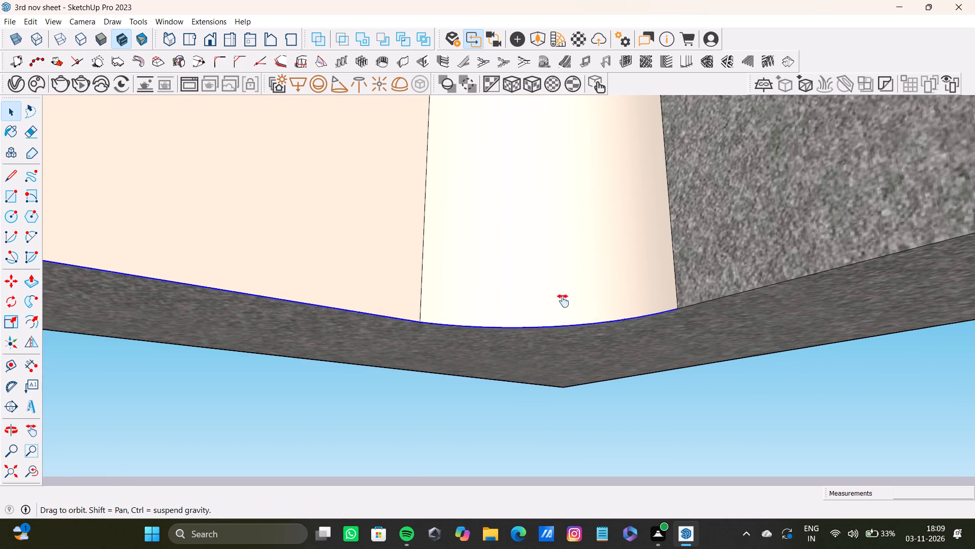
pyautogui.keyDown('shift'); pyautogui.moveTo(563, 301); pyautogui.dragTo(522, 282, button='middle'); pyautogui.keyUp('shift')
pyautogui.keyDown('shift'); pyautogui.scroll(2, 550, 286); pyautogui.keyUp('shift')
pyautogui.keyDown('shift'); pyautogui.click(559, 279); pyautogui.keyUp('shift')
pyautogui.keyDown('shift'); pyautogui.scroll(-9, 559, 279); pyautogui.keyUp('shift')
pyautogui.keyDown('shift'); pyautogui.moveTo(565, 277); pyautogui.dragTo(438, 278, button='middle'); pyautogui.keyUp('shift')
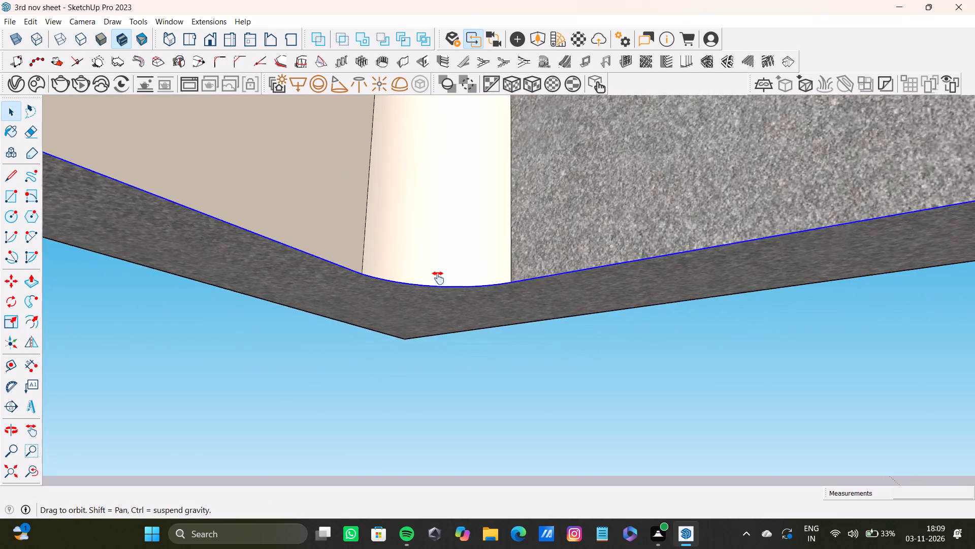
# Complete the lower edge loop selection with both grey corner arcs and the short edge between them at the recess's far end.
pyautogui.keyDown('shift'); pyautogui.moveTo(438, 278); pyautogui.dragTo(227, 270, button='middle'); pyautogui.keyUp('shift')
pyautogui.scroll(-9, 527, 286)
pyautogui.keyDown('shift'); pyautogui.moveTo(625, 232); pyautogui.dragTo(679, 253, button='middle'); pyautogui.keyUp('shift')
pyautogui.keyDown('shift'); pyautogui.scroll(-3, 672, 258); pyautogui.keyUp('shift')
pyautogui.keyDown('shift'); pyautogui.moveTo(677, 258); pyautogui.dragTo(501, 242, button='middle'); pyautogui.keyUp('shift')
pyautogui.keyDown('shift'); pyautogui.scroll(5, 502, 242); pyautogui.keyUp('shift')
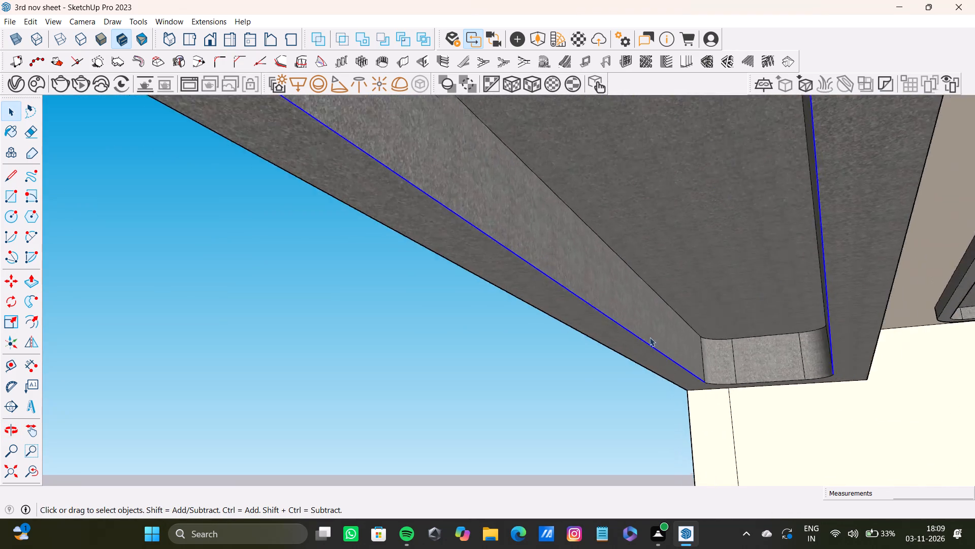
pyautogui.keyDown('shift'); pyautogui.scroll(7, 649, 337); pyautogui.keyUp('shift')
pyautogui.keyDown('shift'); pyautogui.moveTo(705, 352); pyautogui.dragTo(630, 294, button='middle'); pyautogui.keyUp('shift')
pyautogui.keyDown('shift'); pyautogui.scroll(4, 698, 371); pyautogui.keyUp('shift')
pyautogui.keyDown('shift'); pyautogui.moveTo(697, 367); pyautogui.dragTo(625, 350, button='middle'); pyautogui.keyUp('shift')
pyautogui.keyDown('shift'); pyautogui.scroll(6, 614, 342); pyautogui.keyUp('shift')
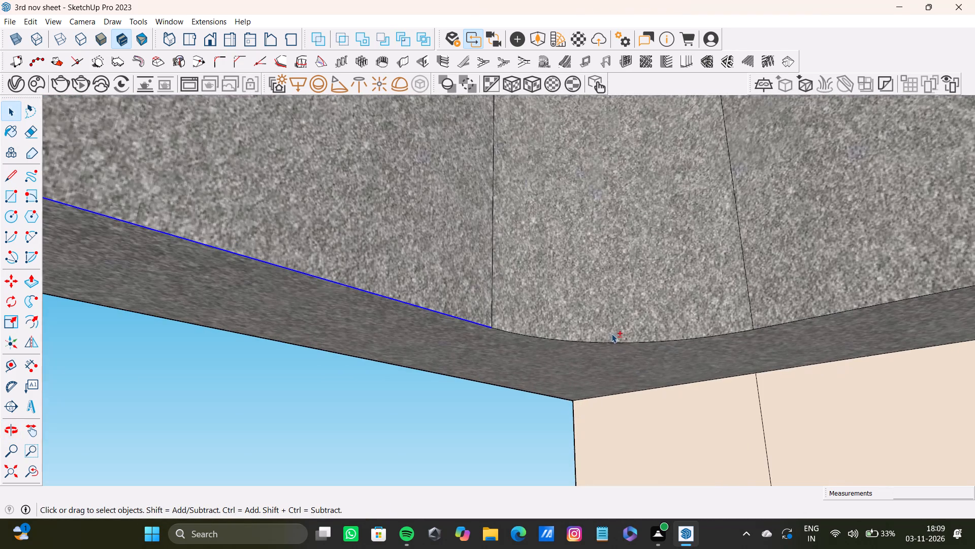
pyautogui.keyDown('shift'); pyautogui.click(615, 342); pyautogui.keyUp('shift')
pyautogui.keyDown('shift'); pyautogui.click(788, 322); pyautogui.keyUp('shift')
pyautogui.keyDown('shift'); pyautogui.scroll(-4, 690, 296); pyautogui.keyUp('shift')
pyautogui.keyDown('shift'); pyautogui.moveTo(642, 279); pyautogui.dragTo(569, 267, button='middle'); pyautogui.keyUp('shift')
pyautogui.keyDown('shift'); pyautogui.moveTo(811, 292); pyautogui.dragTo(609, 298, button='middle'); pyautogui.keyUp('shift')
pyautogui.keyDown('shift'); pyautogui.scroll(4, 616, 301); pyautogui.keyUp('shift')
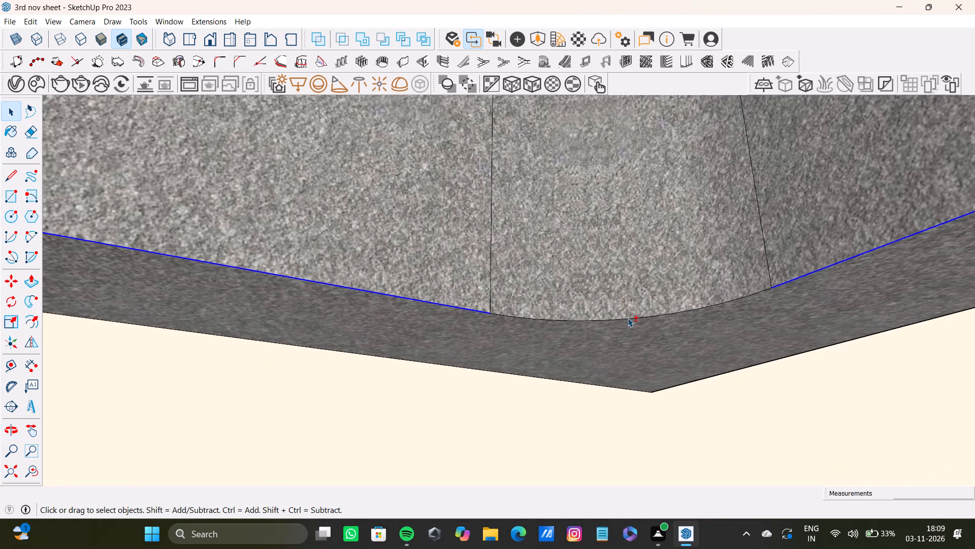
pyautogui.keyDown('shift'); pyautogui.click(632, 320); pyautogui.keyUp('shift')
# Copy the selected lower edge loop about 2 7/8" straight up the recess walls.
pyautogui.press('m')
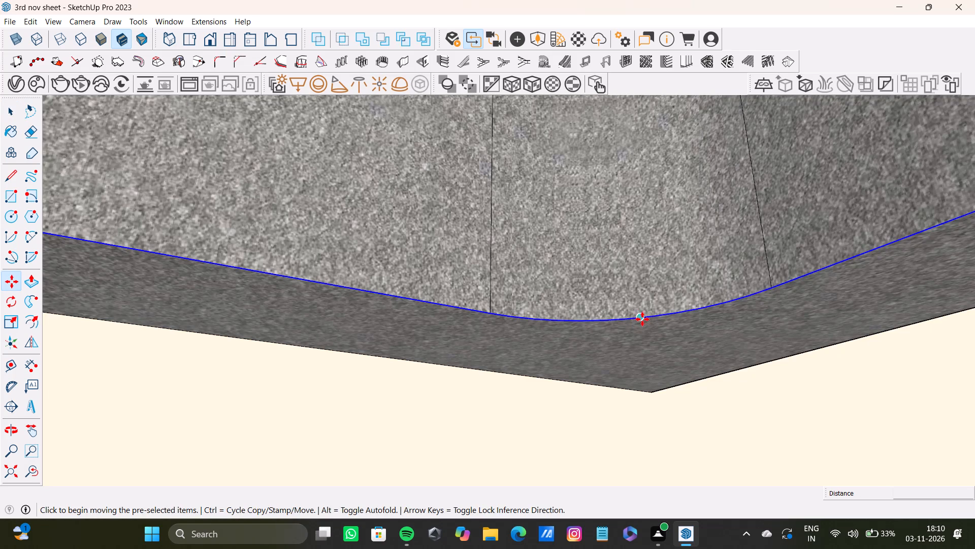
pyautogui.moveTo(642, 319); pyautogui.dragTo(642, 312)
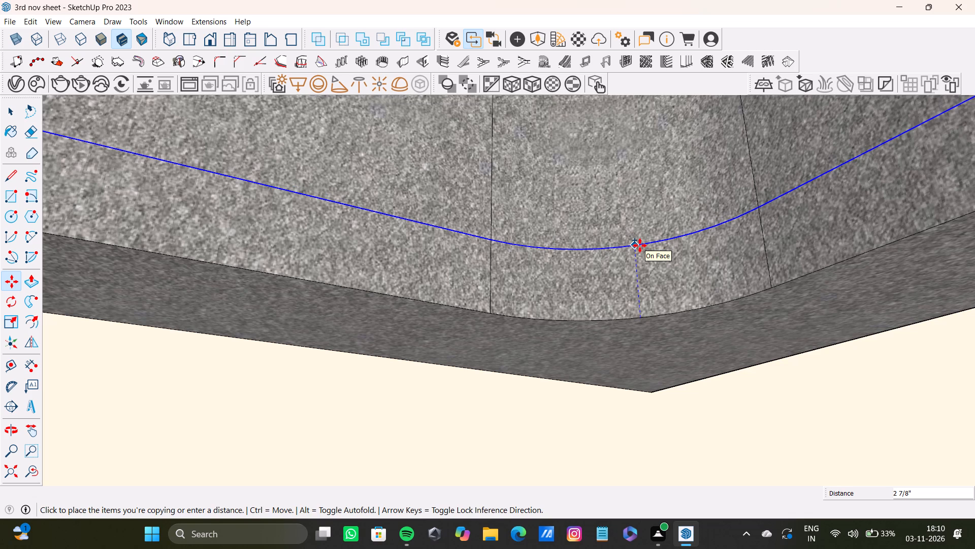
pyautogui.click(640, 246)
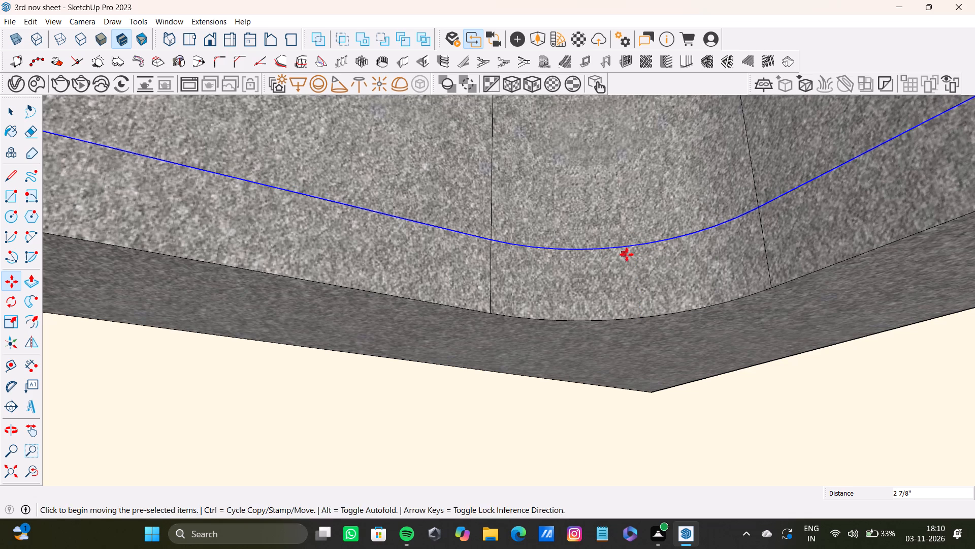
pyautogui.press('space')
# Add the lower band faces and bottom edges at one grey corner and on both adjoining walls to the selection.
pyautogui.keyDown('shift'); pyautogui.click(557, 283); pyautogui.keyUp('shift')
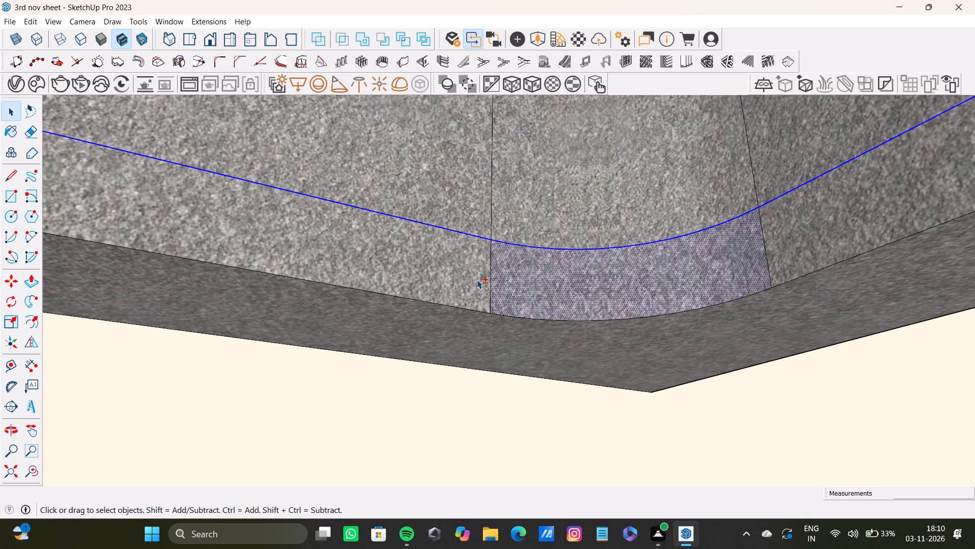
pyautogui.keyDown('shift'); pyautogui.click(477, 280); pyautogui.keyUp('shift')
pyautogui.keyDown('shift'); pyautogui.click(473, 307); pyautogui.keyUp('shift')
pyautogui.keyDown('shift'); pyautogui.click(475, 312); pyautogui.keyUp('shift')
pyautogui.keyDown('shift'); pyautogui.click(479, 284); pyautogui.keyUp('shift')
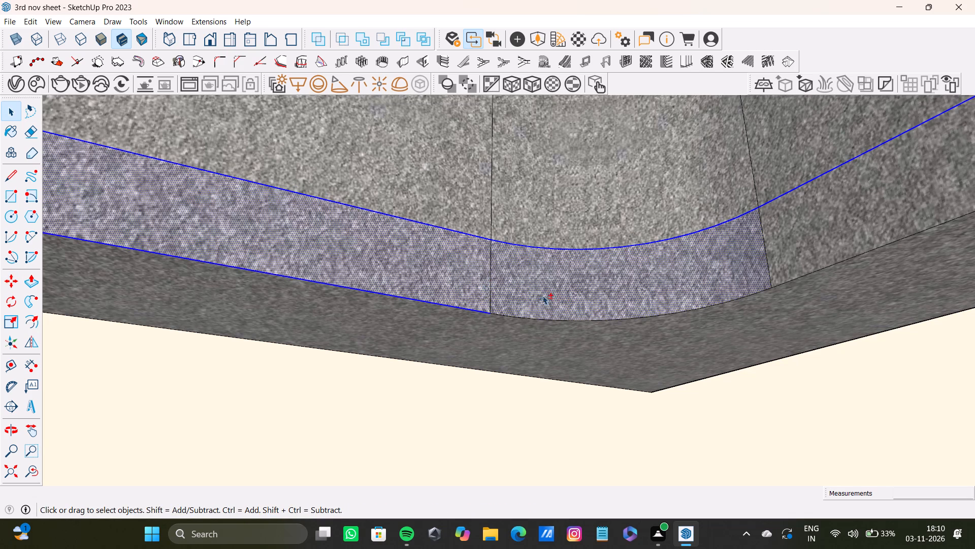
pyautogui.keyDown('shift'); pyautogui.click(561, 320); pyautogui.keyUp('shift')
pyautogui.keyDown('shift'); pyautogui.click(820, 255); pyautogui.keyUp('shift')
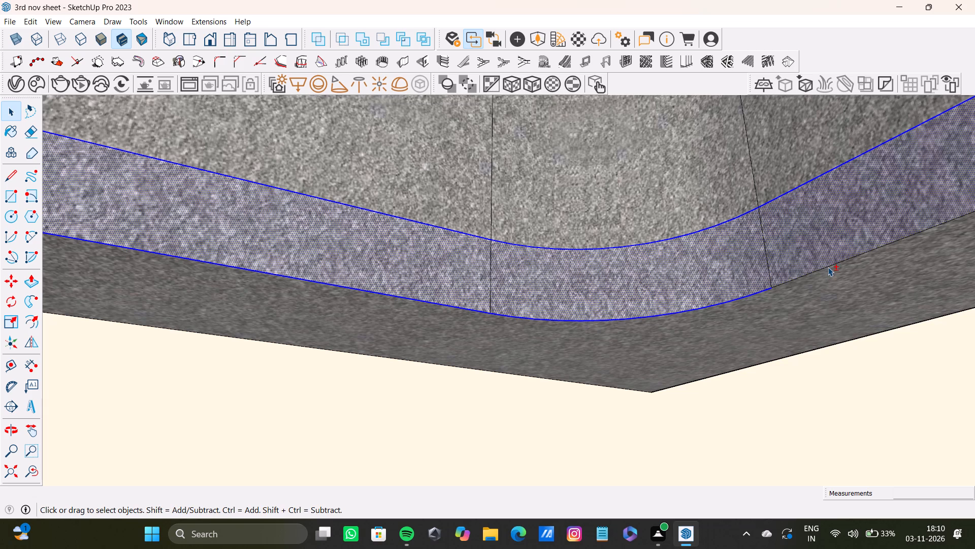
pyautogui.keyDown('shift'); pyautogui.click(828, 267); pyautogui.keyUp('shift')
# Add the lower band faces and bottom edges of the first light-faced corner and the light short end to the selection.
pyautogui.keyDown('shift'); pyautogui.scroll(-9, 581, 272); pyautogui.keyUp('shift')
pyautogui.keyDown('shift'); pyautogui.moveTo(526, 257); pyautogui.dragTo(671, 313, button='middle'); pyautogui.keyUp('shift')
pyautogui.keyDown('shift'); pyautogui.scroll(-4, 671, 314); pyautogui.keyUp('shift')
pyautogui.keyDown('shift'); pyautogui.moveTo(670, 312); pyautogui.dragTo(41, 167, button='middle'); pyautogui.keyUp('shift')
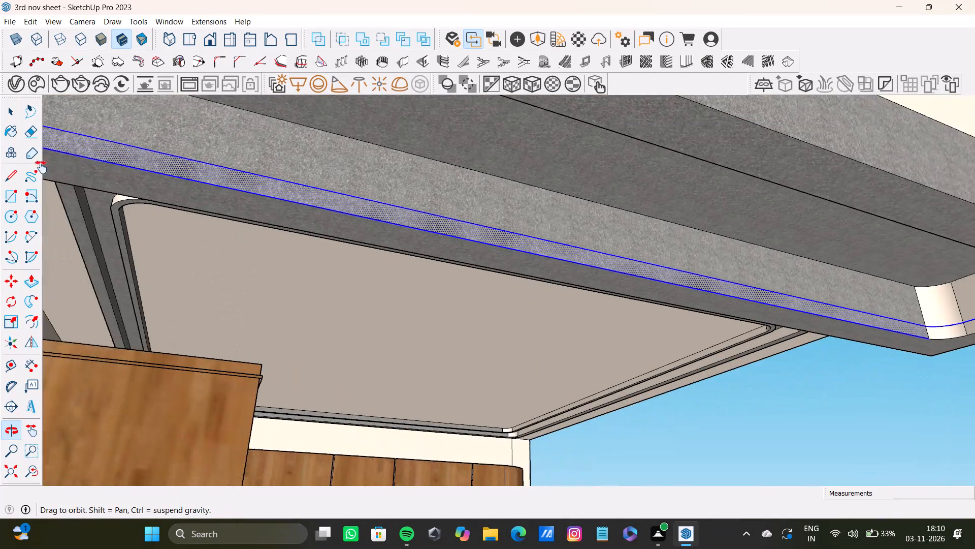
pyautogui.keyDown('shift'); pyautogui.moveTo(41, 167); pyautogui.dragTo(23, 166, button='middle'); pyautogui.keyUp('shift')
pyautogui.keyDown('shift'); pyautogui.moveTo(826, 270); pyautogui.dragTo(584, 241, button='middle'); pyautogui.keyUp('shift')
pyautogui.scroll(7, 596, 266)
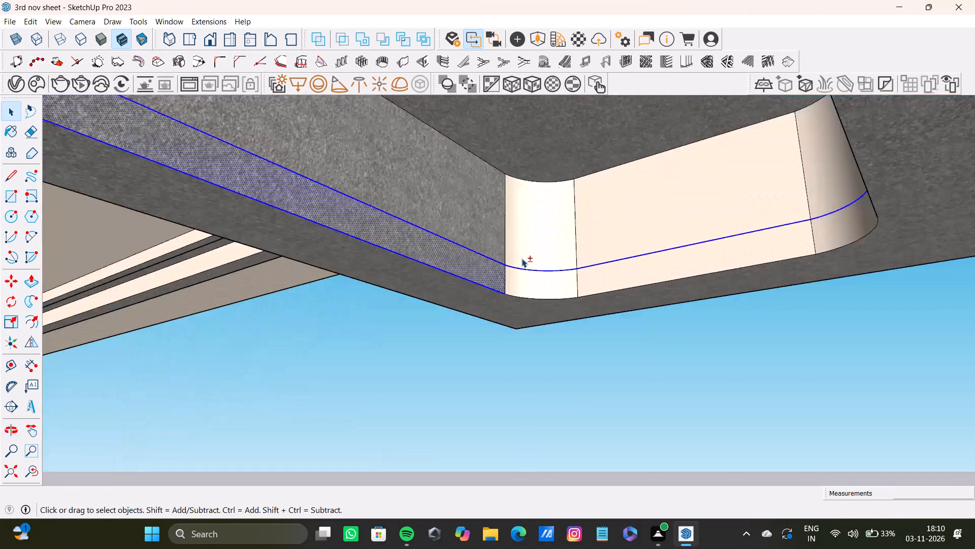
pyautogui.scroll(4, 522, 258)
pyautogui.keyDown('shift'); pyautogui.click(546, 272); pyautogui.keyUp('shift')
pyautogui.keyDown('shift'); pyautogui.click(548, 301); pyautogui.keyUp('shift')
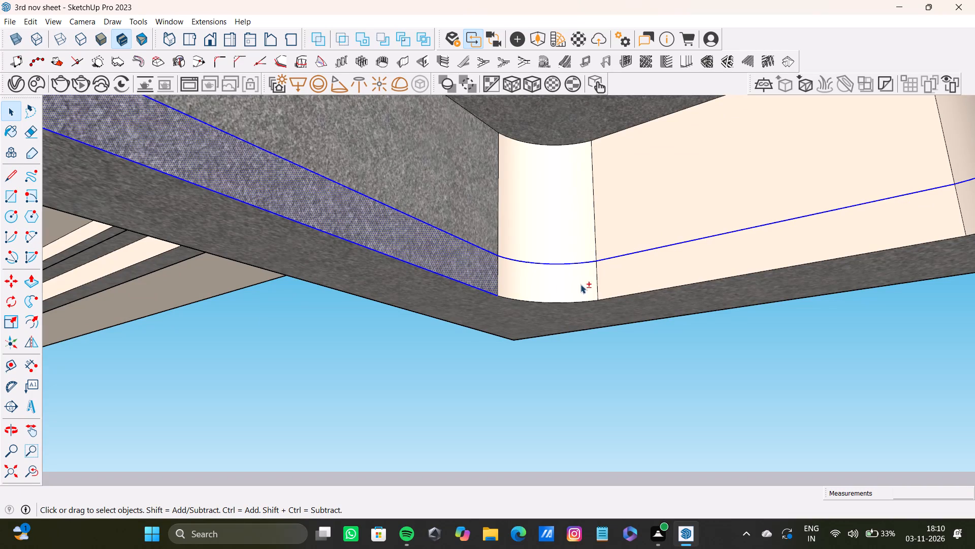
pyautogui.keyDown('shift'); pyautogui.click(576, 278); pyautogui.keyUp('shift')
pyautogui.keyDown('shift'); pyautogui.click(580, 302); pyautogui.keyUp('shift')
pyautogui.keyDown('shift'); pyautogui.click(644, 270); pyautogui.keyUp('shift')
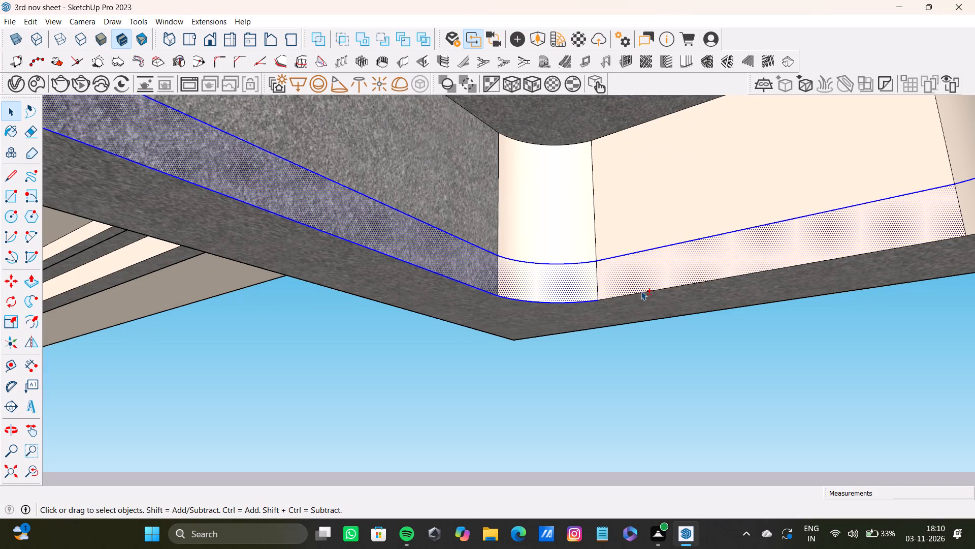
pyautogui.keyDown('shift'); pyautogui.click(644, 292); pyautogui.keyUp('shift')
# Add the lower band faces and bottom edges of the other light-faced corner and the remaining long side to the selection.
pyautogui.keyDown('shift'); pyautogui.scroll(-3, 639, 292); pyautogui.keyUp('shift')
pyautogui.keyDown('shift'); pyautogui.moveTo(624, 282); pyautogui.dragTo(400, 238, button='middle'); pyautogui.keyUp('shift')
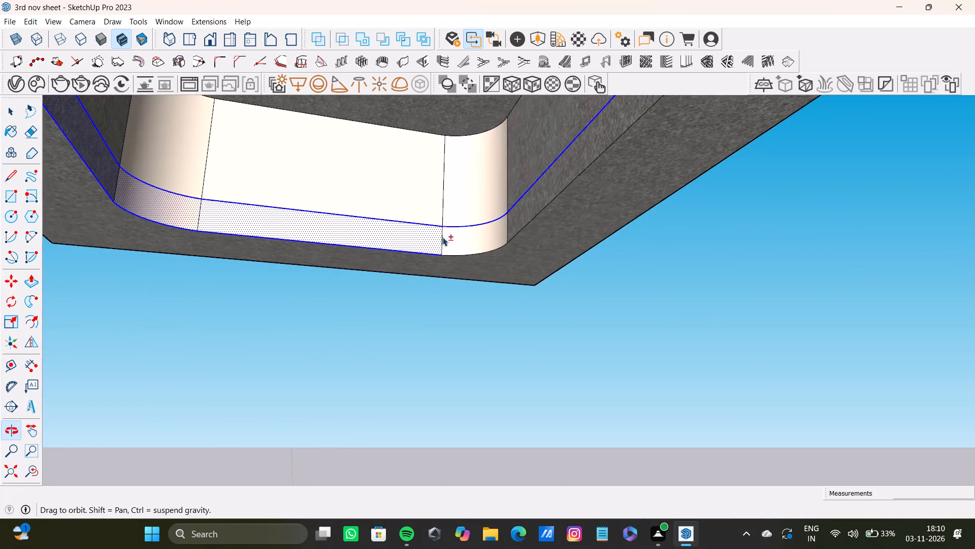
pyautogui.keyDown('shift'); pyautogui.scroll(5, 442, 237); pyautogui.keyUp('shift')
pyautogui.keyDown('shift'); pyautogui.click(482, 244); pyautogui.keyUp('shift')
pyautogui.keyDown('shift'); pyautogui.click(489, 265); pyautogui.keyUp('shift')
pyautogui.moveTo(425, 249); pyautogui.dragTo(550, 259, button='middle')
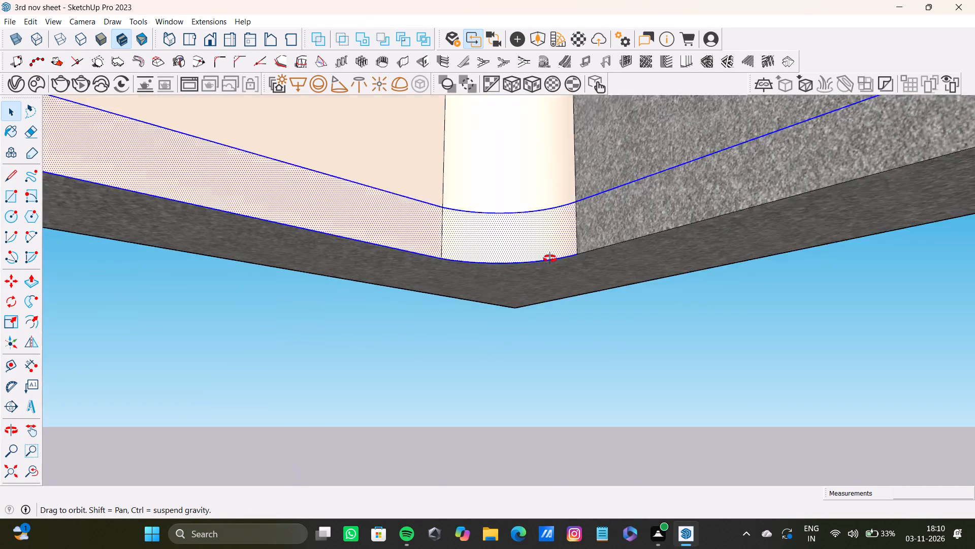
pyautogui.moveTo(550, 259); pyautogui.dragTo(441, 279, button='middle')
pyautogui.keyDown('shift'); pyautogui.scroll(3, 404, 224); pyautogui.keyUp('shift')
pyautogui.keyDown('shift'); pyautogui.click(406, 223); pyautogui.keyUp('shift')
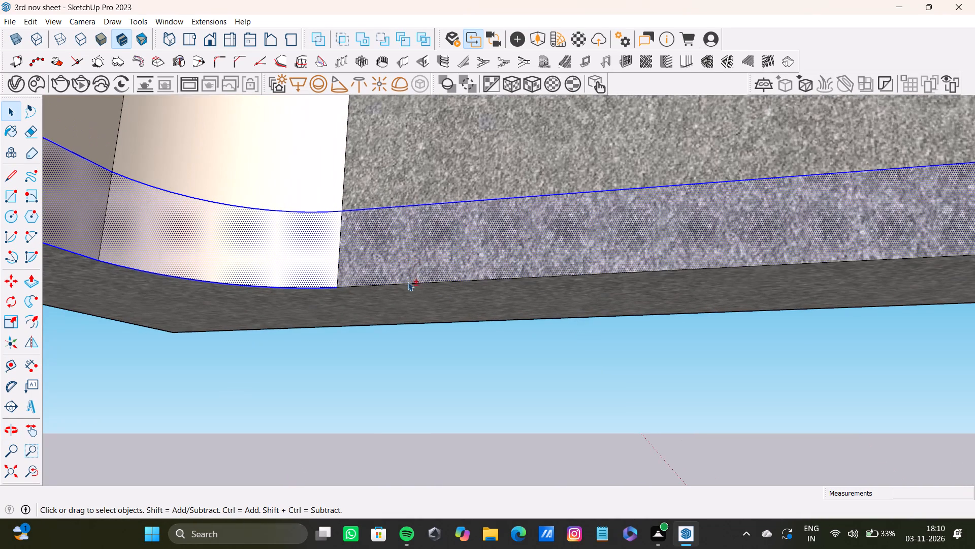
pyautogui.keyDown('shift'); pyautogui.click(413, 283); pyautogui.keyUp('shift')
# Close the lower band selection with the band face and bottom arc of the last grey corner.
pyautogui.keyDown('shift'); pyautogui.scroll(-3, 418, 281); pyautogui.keyUp('shift')
pyautogui.keyDown('shift'); pyautogui.moveTo(493, 263); pyautogui.dragTo(433, 241, button='middle'); pyautogui.keyUp('shift')
pyautogui.keyDown('shift'); pyautogui.scroll(-4, 538, 271); pyautogui.keyUp('shift')
pyautogui.keyDown('shift'); pyautogui.moveTo(608, 299); pyautogui.dragTo(584, 298, button='middle'); pyautogui.keyUp('shift')
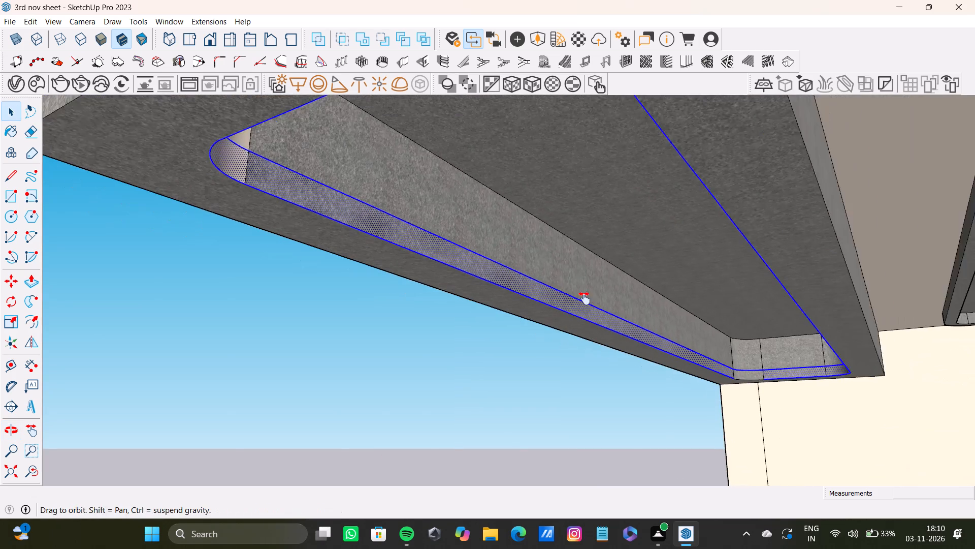
pyautogui.keyDown('shift'); pyautogui.moveTo(584, 298); pyautogui.dragTo(585, 297, button='middle'); pyautogui.keyUp('shift')
pyautogui.keyDown('shift'); pyautogui.scroll(4, 584, 298); pyautogui.keyUp('shift')
pyautogui.keyDown('shift'); pyautogui.scroll(3, 764, 375); pyautogui.keyUp('shift')
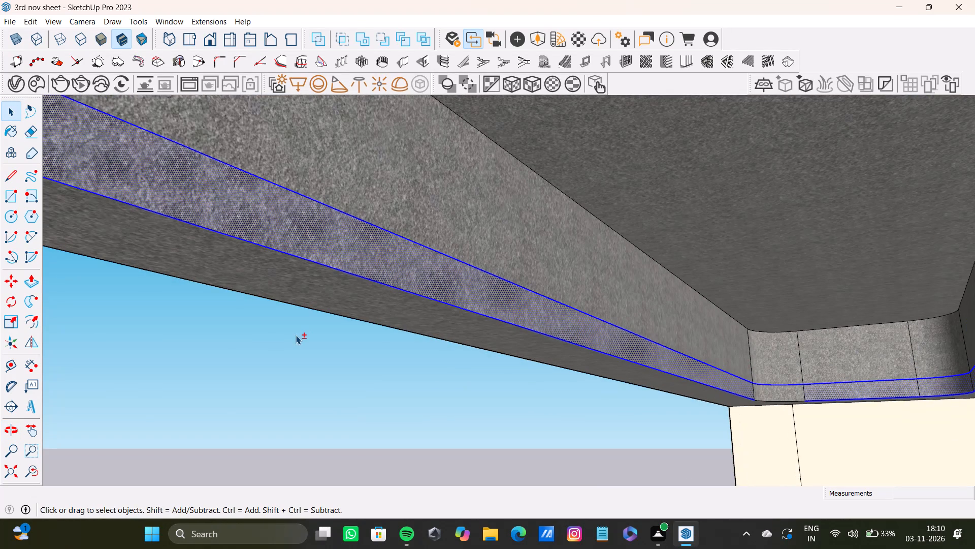
pyautogui.keyDown('shift'); pyautogui.scroll(7, 840, 380); pyautogui.keyUp('shift')
pyautogui.keyDown('shift'); pyautogui.moveTo(741, 393); pyautogui.dragTo(571, 359, button='middle'); pyautogui.keyUp('shift')
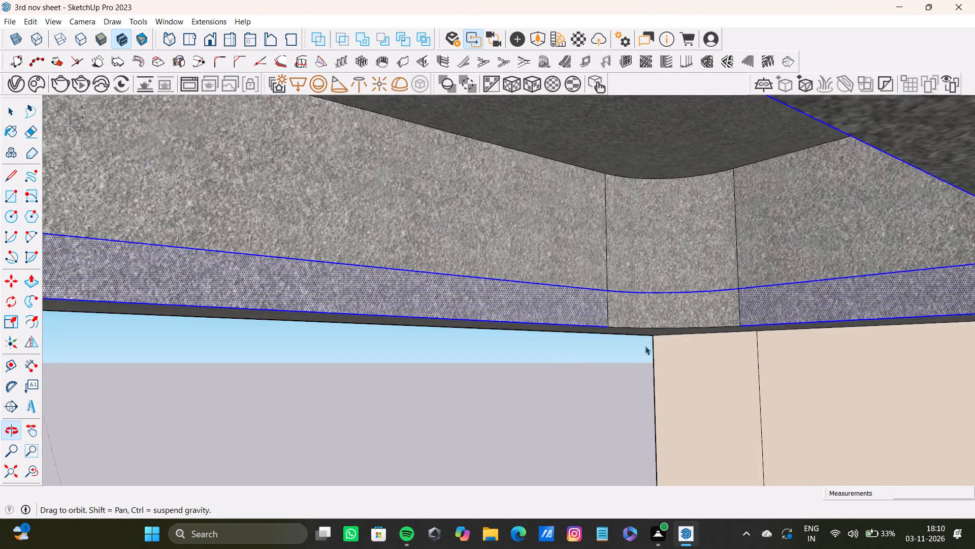
pyautogui.keyDown('shift'); pyautogui.scroll(6, 677, 332); pyautogui.keyUp('shift')
pyautogui.keyDown('shift'); pyautogui.click(670, 281); pyautogui.keyUp('shift')
pyautogui.keyDown('shift'); pyautogui.click(691, 331); pyautogui.keyUp('shift')
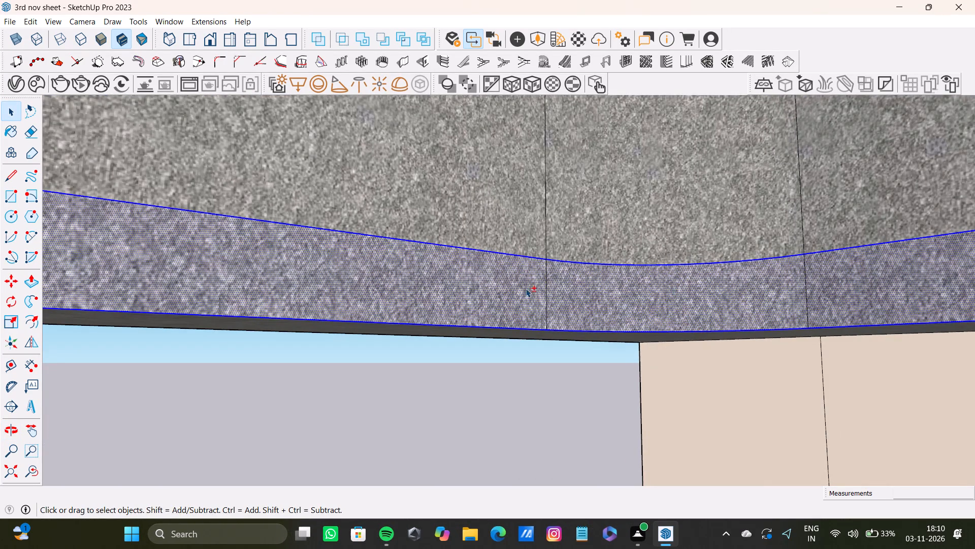
# Group the selected lower band of the recess walls and convert it to a V-Ray mesh light.
pyautogui.keyDown('shift'); pyautogui.rightClick(496, 289); pyautogui.keyUp('shift')
pyautogui.click(560, 125)
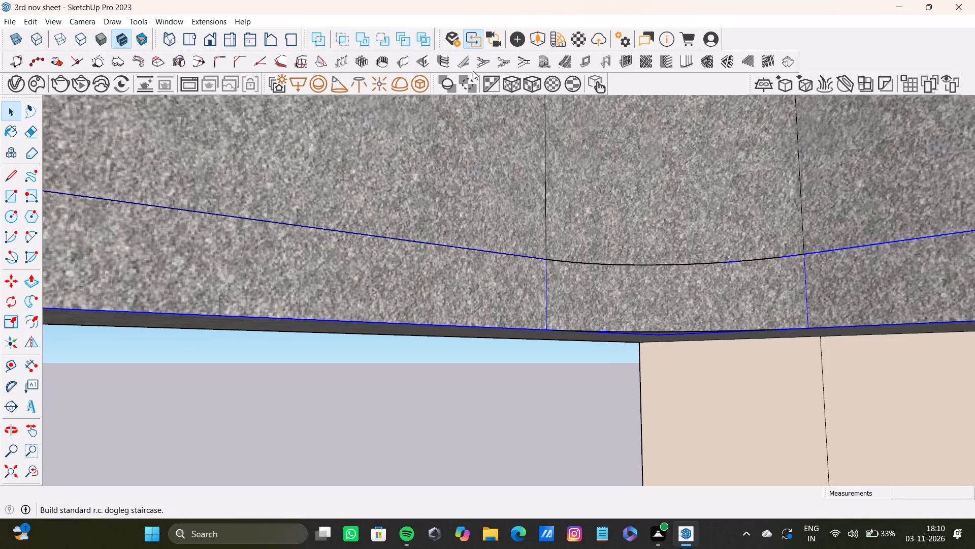
pyautogui.click(418, 81)
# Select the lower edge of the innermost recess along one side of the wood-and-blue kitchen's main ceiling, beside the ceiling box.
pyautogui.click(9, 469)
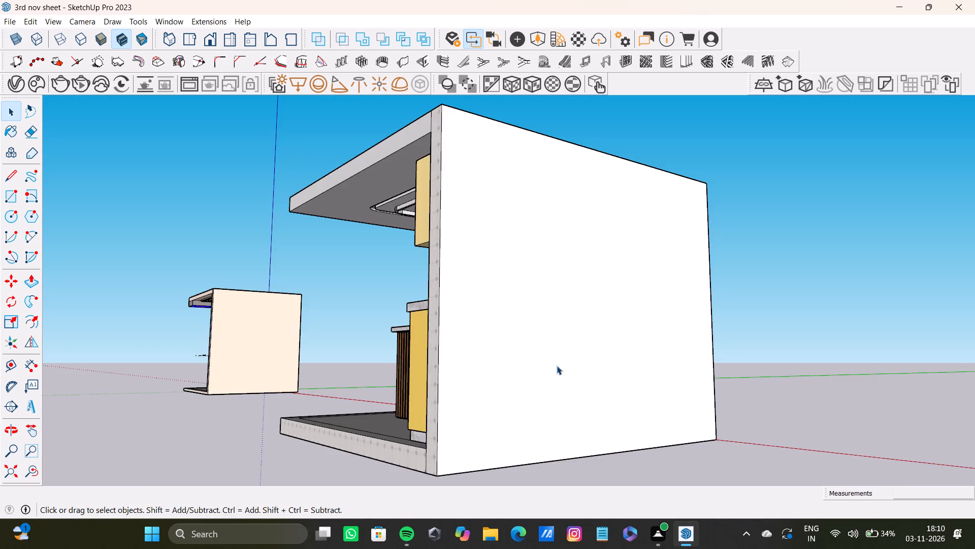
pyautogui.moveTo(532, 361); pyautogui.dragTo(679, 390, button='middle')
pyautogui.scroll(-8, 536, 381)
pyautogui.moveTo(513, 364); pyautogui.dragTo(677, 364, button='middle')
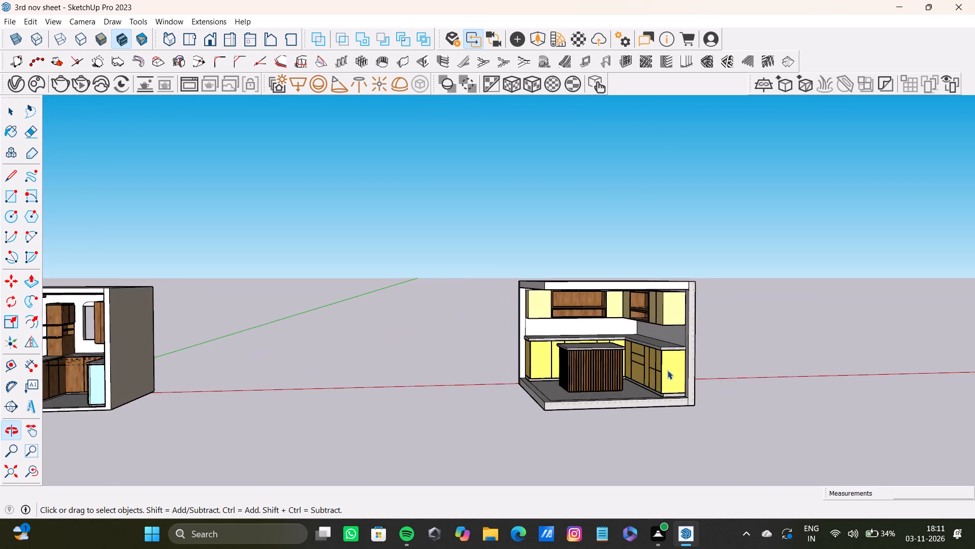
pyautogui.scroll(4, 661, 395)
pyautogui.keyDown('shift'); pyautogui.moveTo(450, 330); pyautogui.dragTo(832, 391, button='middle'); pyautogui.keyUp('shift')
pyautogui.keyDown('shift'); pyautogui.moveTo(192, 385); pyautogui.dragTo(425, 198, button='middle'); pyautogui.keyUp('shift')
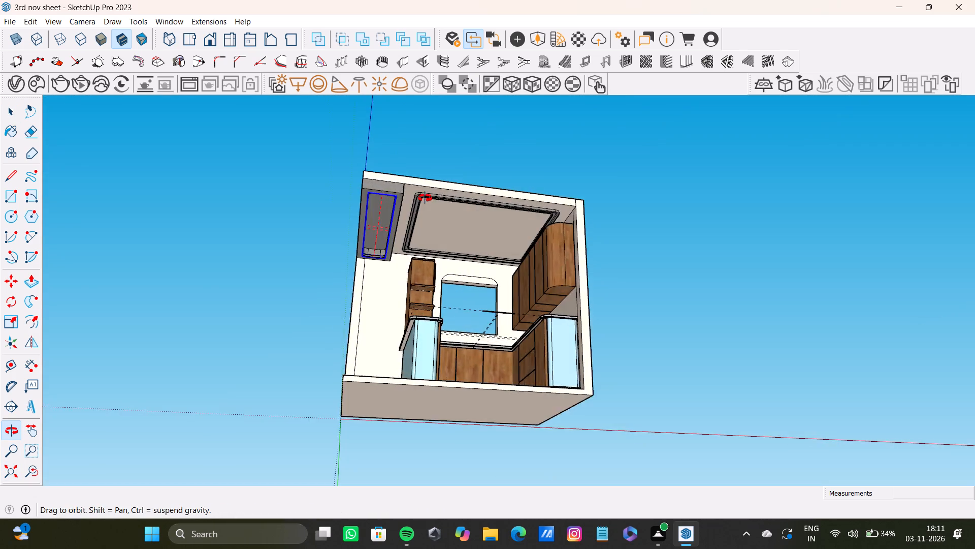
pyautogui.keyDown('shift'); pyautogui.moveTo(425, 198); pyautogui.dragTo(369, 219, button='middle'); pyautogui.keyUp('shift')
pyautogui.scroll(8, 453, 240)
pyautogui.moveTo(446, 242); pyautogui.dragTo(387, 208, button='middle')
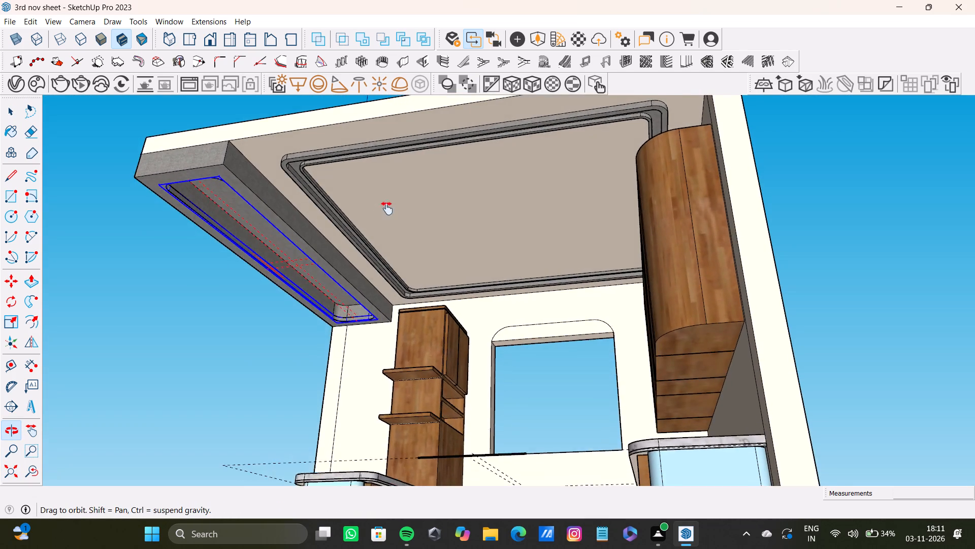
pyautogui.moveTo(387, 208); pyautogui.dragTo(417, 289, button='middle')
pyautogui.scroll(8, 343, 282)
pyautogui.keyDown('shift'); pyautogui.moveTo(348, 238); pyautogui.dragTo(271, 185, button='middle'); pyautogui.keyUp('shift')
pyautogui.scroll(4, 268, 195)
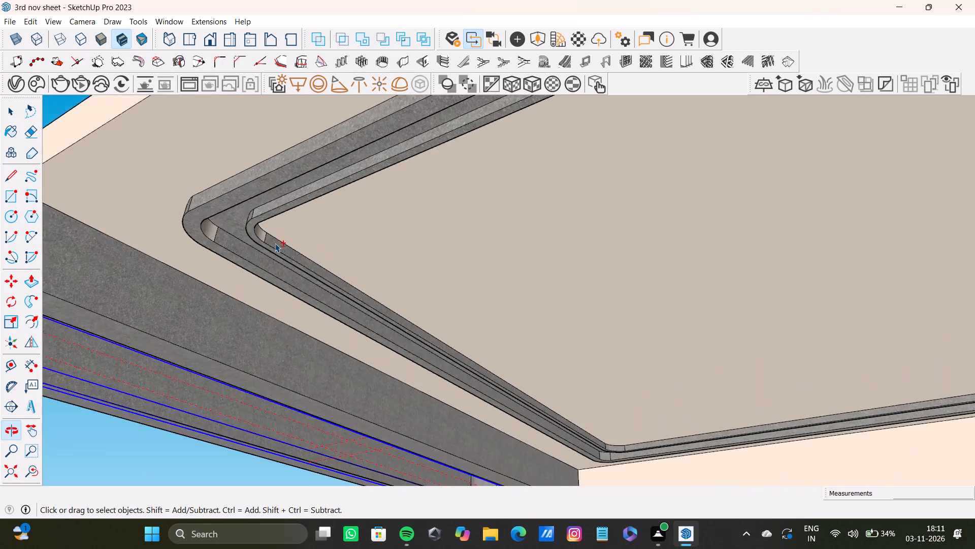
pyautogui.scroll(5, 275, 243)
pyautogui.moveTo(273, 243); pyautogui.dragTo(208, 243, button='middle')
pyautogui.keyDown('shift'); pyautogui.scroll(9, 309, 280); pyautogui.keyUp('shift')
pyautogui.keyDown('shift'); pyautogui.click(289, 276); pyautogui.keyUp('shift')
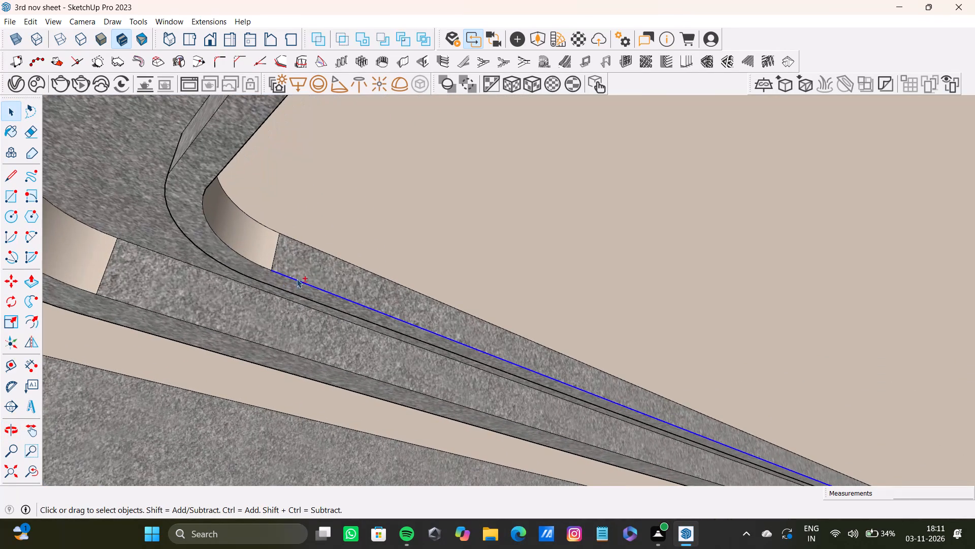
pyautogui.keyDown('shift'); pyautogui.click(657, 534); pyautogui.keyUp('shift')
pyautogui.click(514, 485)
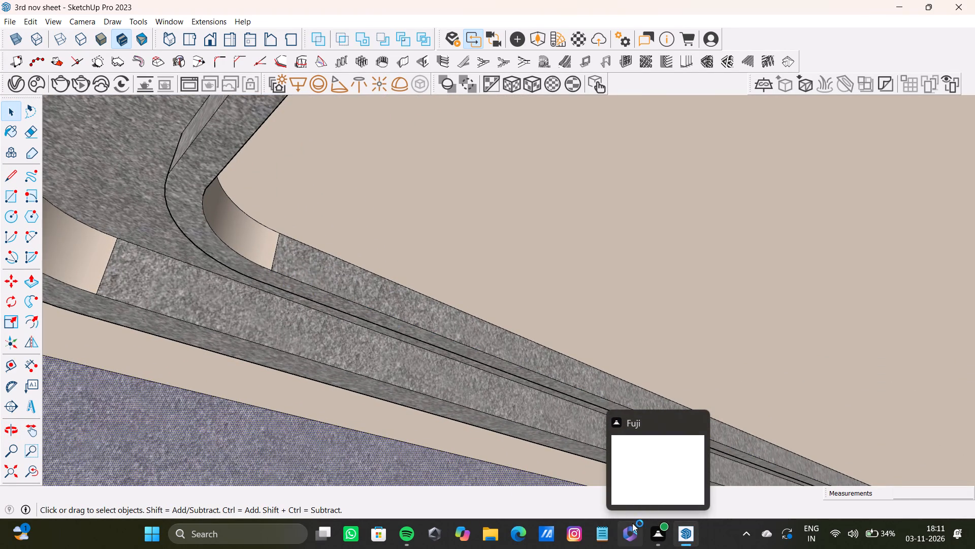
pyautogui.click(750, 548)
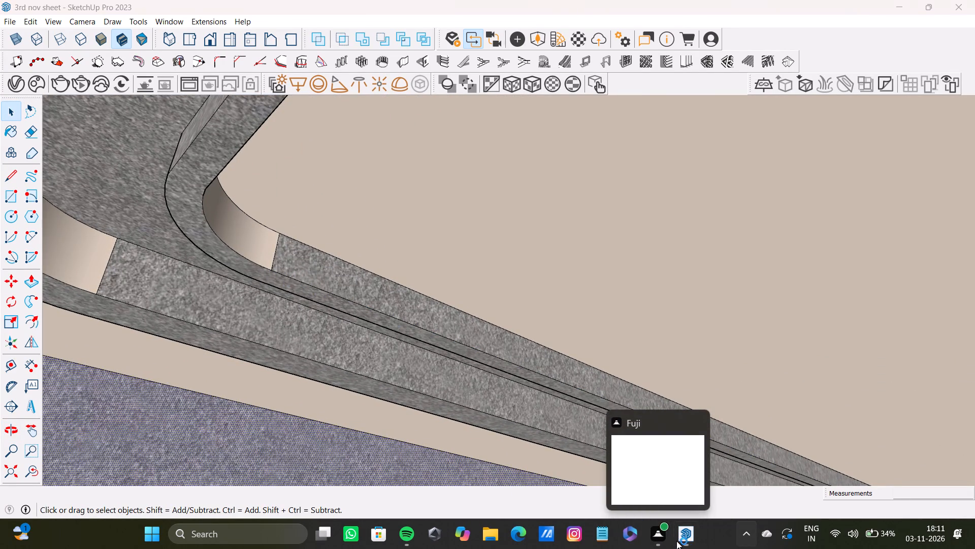
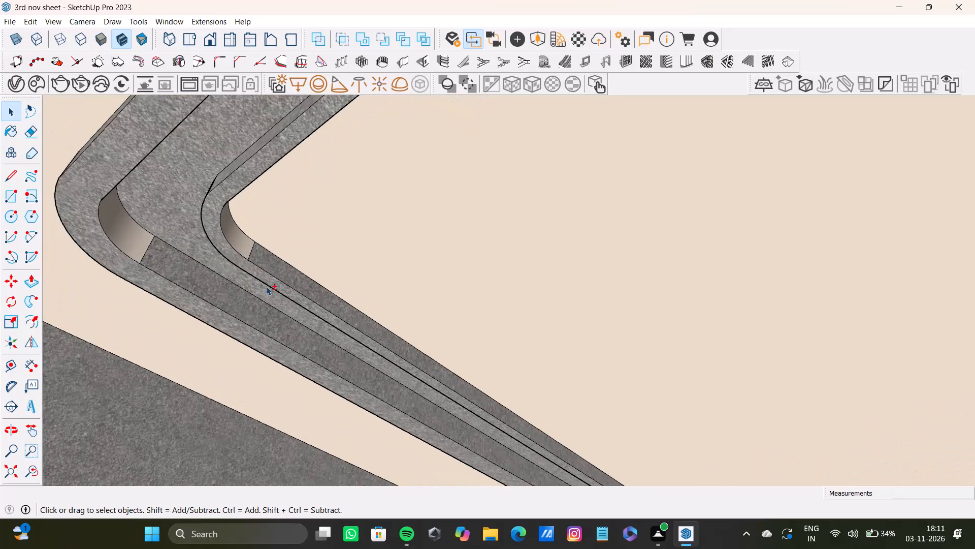
# Add the lower arc of the light-faced corner and its adjoining side edges to the innermost recess edge selection.
pyautogui.click(285, 281)
pyautogui.click(229, 244)
pyautogui.moveTo(243, 193); pyautogui.dragTo(127, 291, button='middle')
pyautogui.keyDown('shift'); pyautogui.scroll(1, 334, 231); pyautogui.keyUp('shift')
pyautogui.keyDown('shift'); pyautogui.moveTo(334, 230); pyautogui.dragTo(175, 301, button='middle'); pyautogui.keyUp('shift')
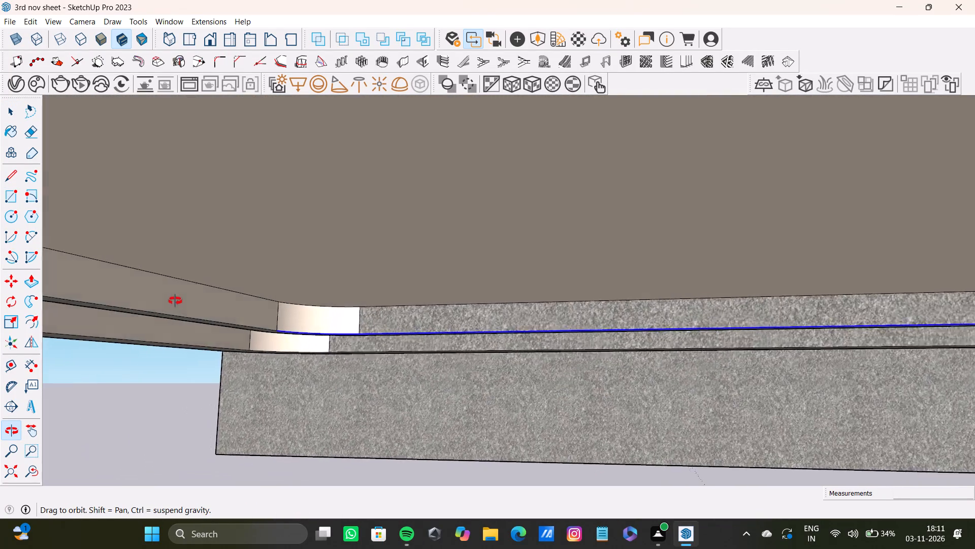
pyautogui.keyDown('shift'); pyautogui.moveTo(175, 301); pyautogui.dragTo(167, 304, button='middle'); pyautogui.keyUp('shift')
pyautogui.keyDown('shift'); pyautogui.scroll(6, 286, 334); pyautogui.keyUp('shift')
pyautogui.keyDown('shift'); pyautogui.click(258, 328); pyautogui.keyUp('shift')
pyautogui.keyDown('shift'); pyautogui.scroll(-2, 263, 325); pyautogui.keyUp('shift')
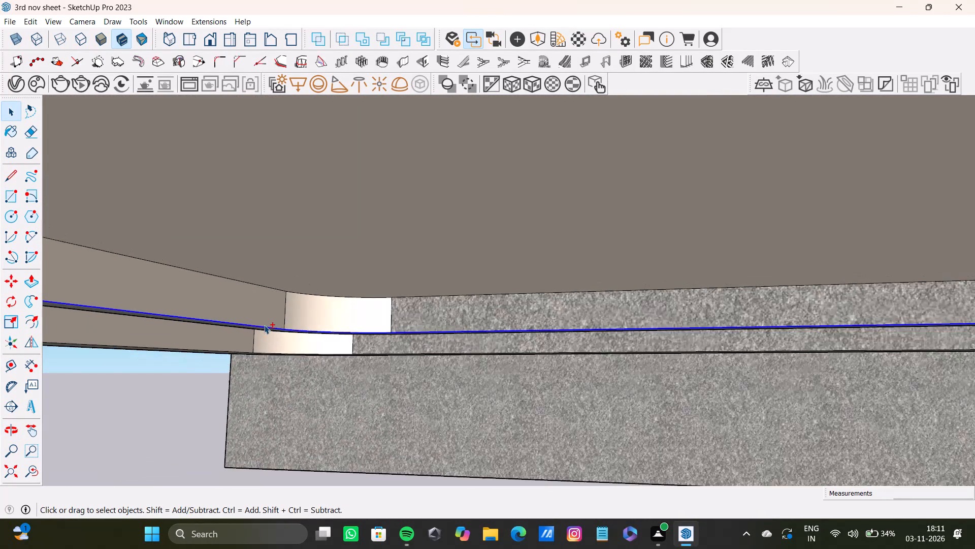
pyautogui.keyDown('shift'); pyautogui.scroll(-10, 264, 325); pyautogui.keyUp('shift')
# Add the lower arc of the following grey corner and the recess's next side edge to the selection.
pyautogui.moveTo(360, 337); pyautogui.dragTo(582, 280, button='middle')
pyautogui.scroll(-1, 582, 280)
pyautogui.keyDown('shift'); pyautogui.scroll(2, 698, 336); pyautogui.keyUp('shift')
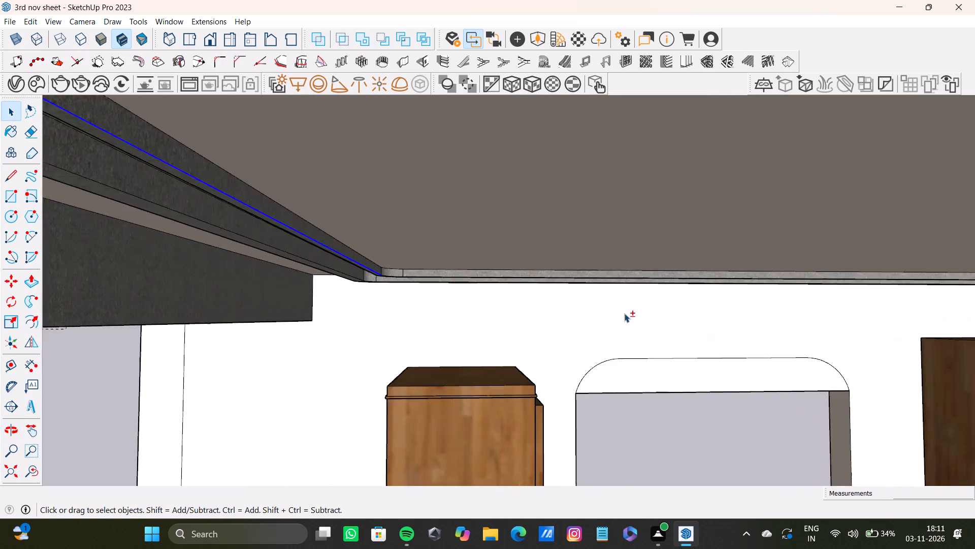
pyautogui.keyDown('shift'); pyautogui.scroll(14, 624, 313); pyautogui.keyUp('shift')
pyautogui.keyDown('shift'); pyautogui.click(369, 272); pyautogui.keyUp('shift')
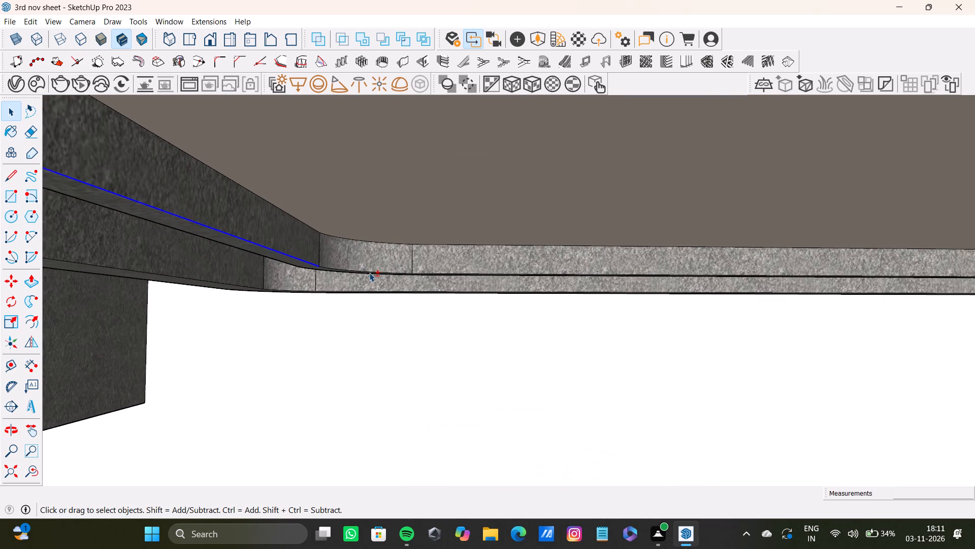
pyautogui.keyDown('shift'); pyautogui.click(459, 273); pyautogui.keyUp('shift')
# Add the lower arc of the other grey corner and the side edge beyond it to the selection.
pyautogui.keyDown('shift'); pyautogui.scroll(-4, 467, 269); pyautogui.keyUp('shift')
pyautogui.keyDown('shift'); pyautogui.moveTo(569, 268); pyautogui.dragTo(115, 242, button='middle'); pyautogui.keyUp('shift')
pyautogui.scroll(-6, 534, 267)
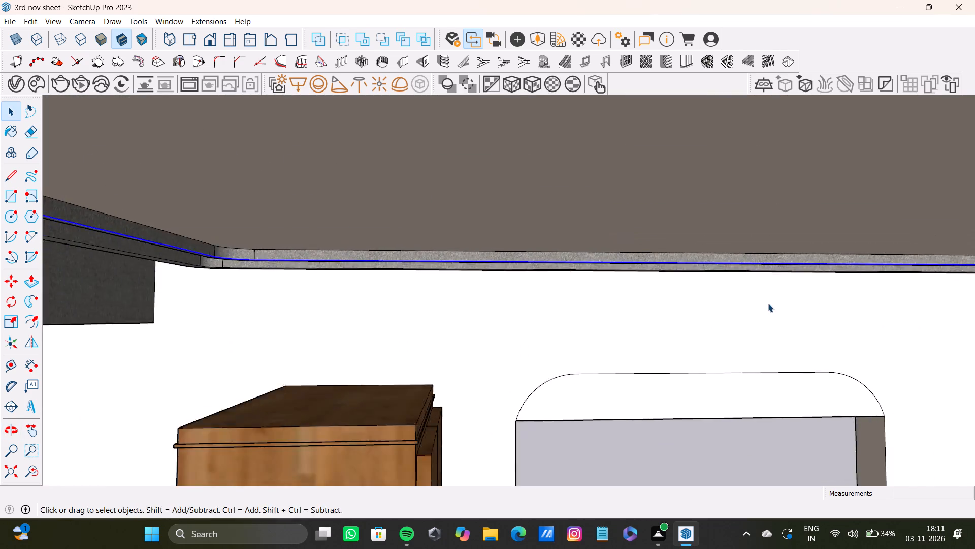
pyautogui.scroll(-1, 768, 303)
pyautogui.keyDown('shift'); pyautogui.moveTo(769, 300); pyautogui.dragTo(540, 313, button='middle'); pyautogui.keyUp('shift')
pyautogui.keyDown('shift'); pyautogui.scroll(20, 564, 292); pyautogui.keyUp('shift')
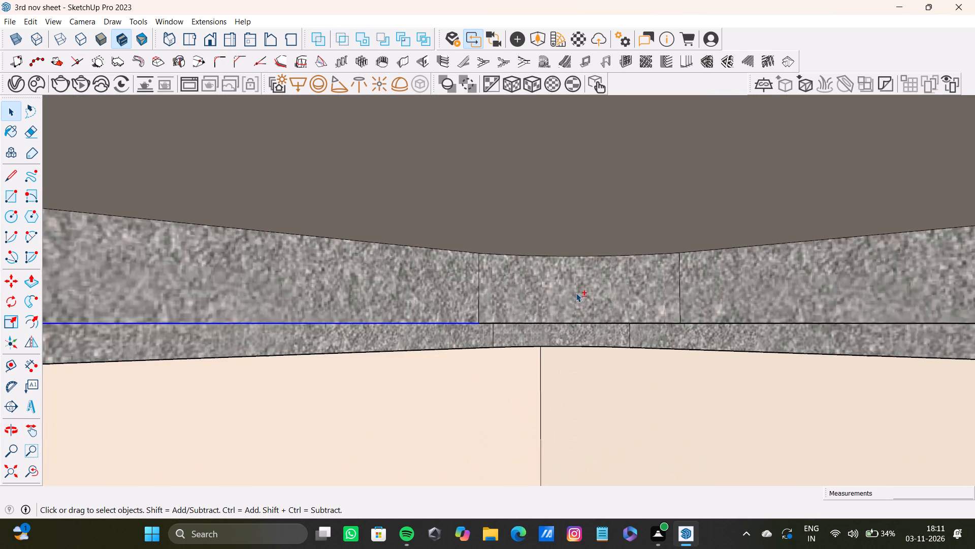
pyautogui.keyDown('shift'); pyautogui.scroll(5, 576, 293); pyautogui.keyUp('shift')
pyautogui.keyDown('shift'); pyautogui.click(585, 336); pyautogui.keyUp('shift')
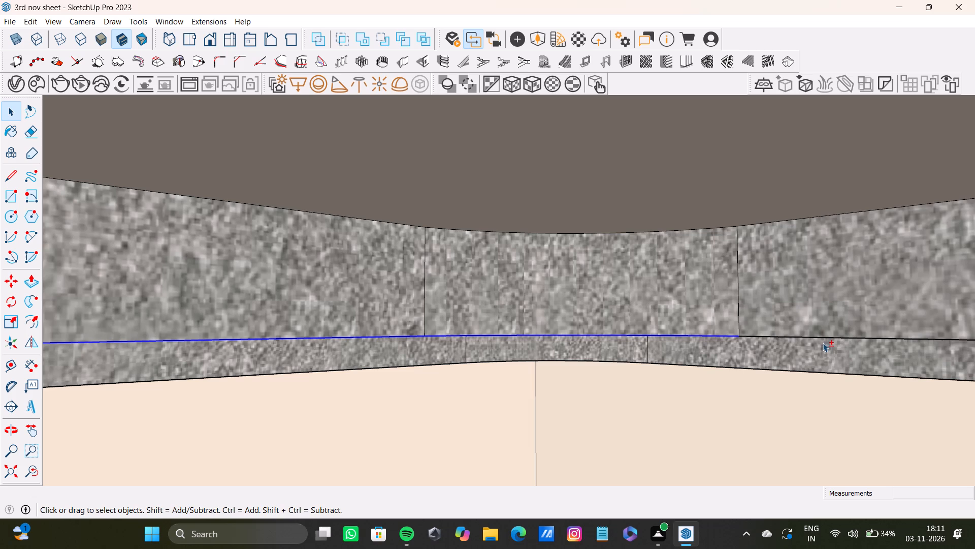
pyautogui.keyDown('shift'); pyautogui.click(830, 338); pyautogui.keyUp('shift')
# Close the innermost recess's lower edge loop selection with the bottom arc of the remaining light-faced corner.
pyautogui.keyDown('shift'); pyautogui.scroll(-9, 829, 332); pyautogui.keyUp('shift')
pyautogui.keyDown('shift'); pyautogui.moveTo(696, 315); pyautogui.dragTo(149, 248, button='middle'); pyautogui.keyUp('shift')
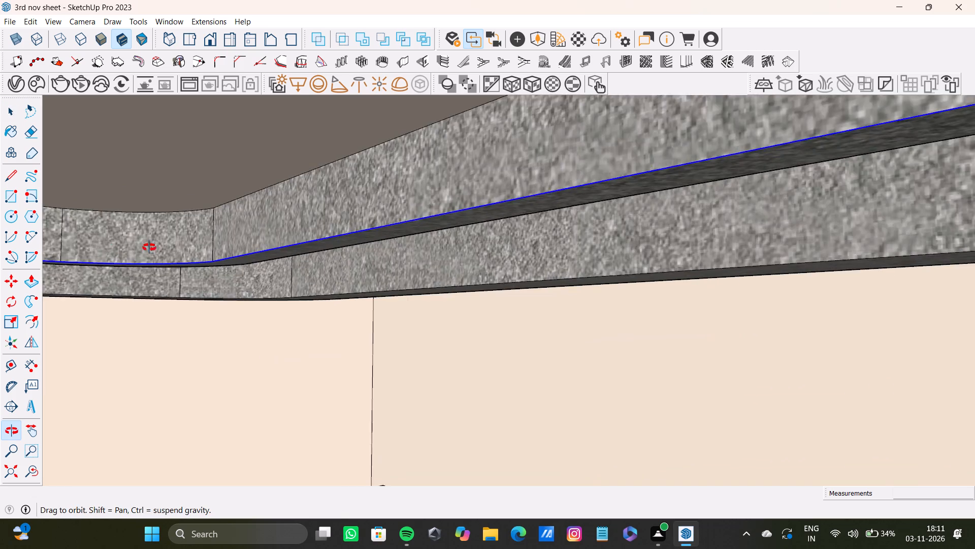
pyautogui.keyDown('shift'); pyautogui.moveTo(149, 248); pyautogui.dragTo(380, 227, button='middle'); pyautogui.keyUp('shift')
pyautogui.scroll(-8, 377, 228)
pyautogui.keyDown('shift'); pyautogui.moveTo(428, 257); pyautogui.dragTo(26, 200, button='middle'); pyautogui.keyUp('shift')
pyautogui.scroll(-5, 26, 200)
pyautogui.keyDown('shift'); pyautogui.moveTo(526, 215); pyautogui.dragTo(32, 263, button='middle'); pyautogui.keyUp('shift')
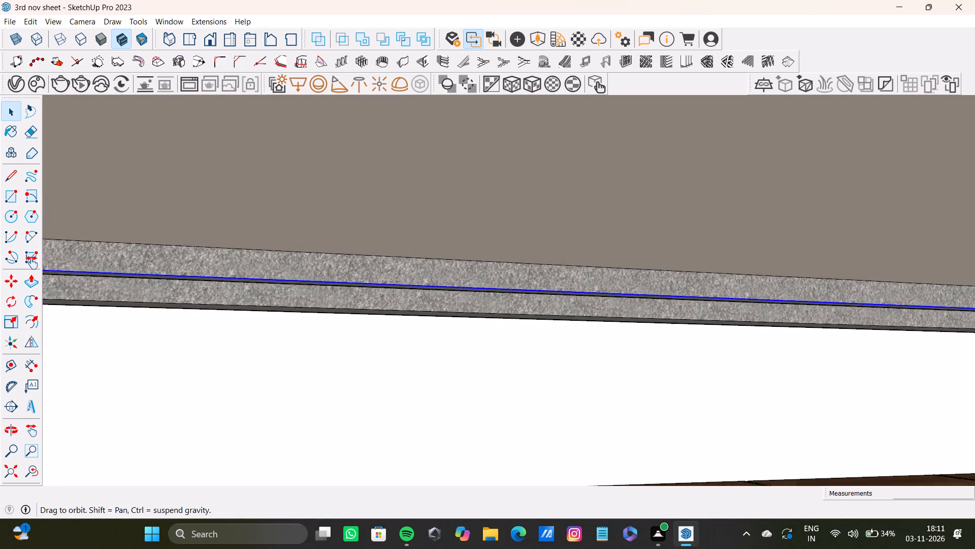
pyautogui.keyDown('shift'); pyautogui.moveTo(32, 263); pyautogui.dragTo(36, 260, button='middle'); pyautogui.keyUp('shift')
pyautogui.scroll(-7, 435, 251)
pyautogui.keyDown('shift'); pyautogui.moveTo(715, 278); pyautogui.dragTo(422, 248, button='middle'); pyautogui.keyUp('shift')
pyautogui.keyDown('shift'); pyautogui.scroll(7, 761, 313); pyautogui.keyUp('shift')
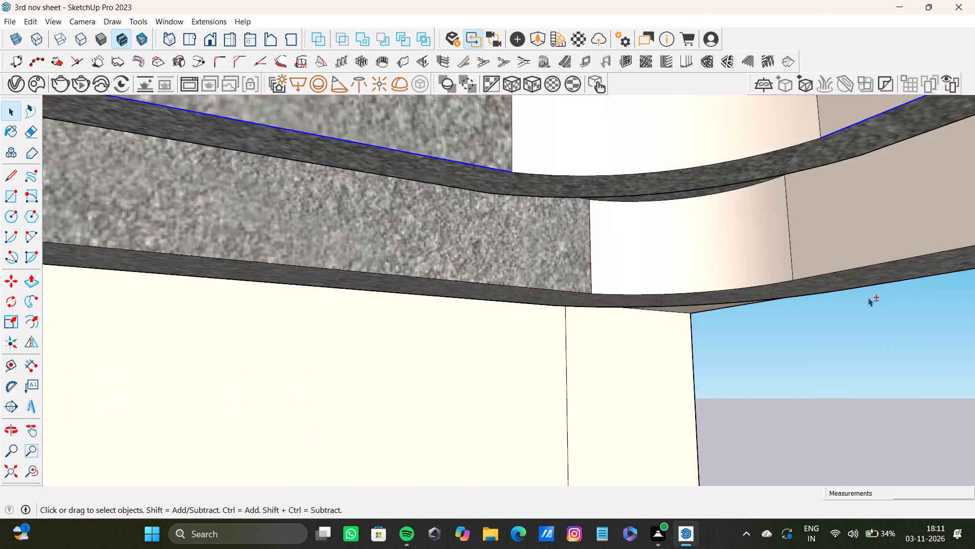
pyautogui.keyDown('shift'); pyautogui.moveTo(829, 284); pyautogui.dragTo(808, 288, button='middle'); pyautogui.keyUp('shift')
pyautogui.keyDown('shift'); pyautogui.click(11, 470); pyautogui.keyUp('shift')
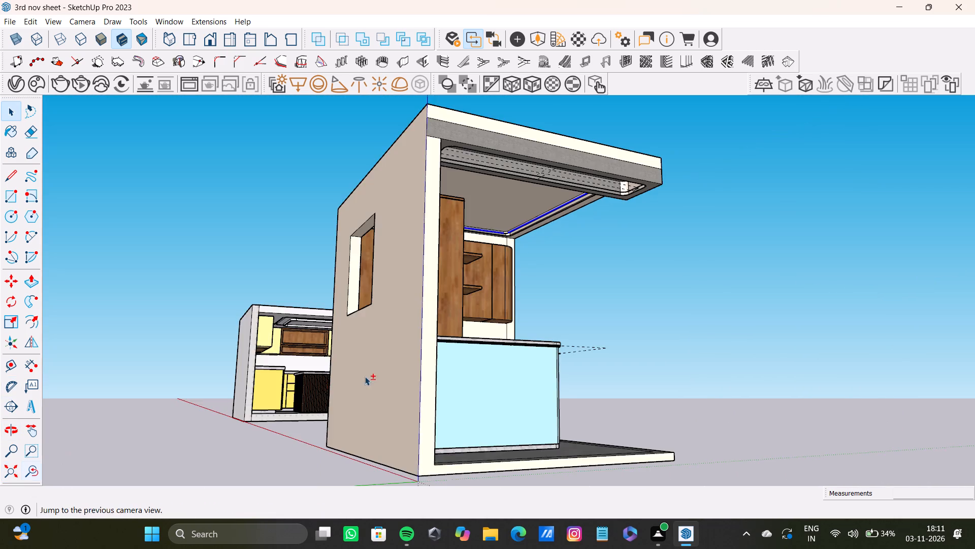
pyautogui.keyDown('shift'); pyautogui.moveTo(368, 374); pyautogui.dragTo(355, 386, button='middle'); pyautogui.keyUp('shift')
pyautogui.scroll(9, 563, 272)
pyautogui.keyDown('shift'); pyautogui.moveTo(407, 151); pyautogui.dragTo(438, 303, button='middle'); pyautogui.keyUp('shift')
pyautogui.keyDown('shift'); pyautogui.scroll(19, 424, 305); pyautogui.keyUp('shift')
pyautogui.moveTo(405, 304); pyautogui.dragTo(435, 330, button='middle')
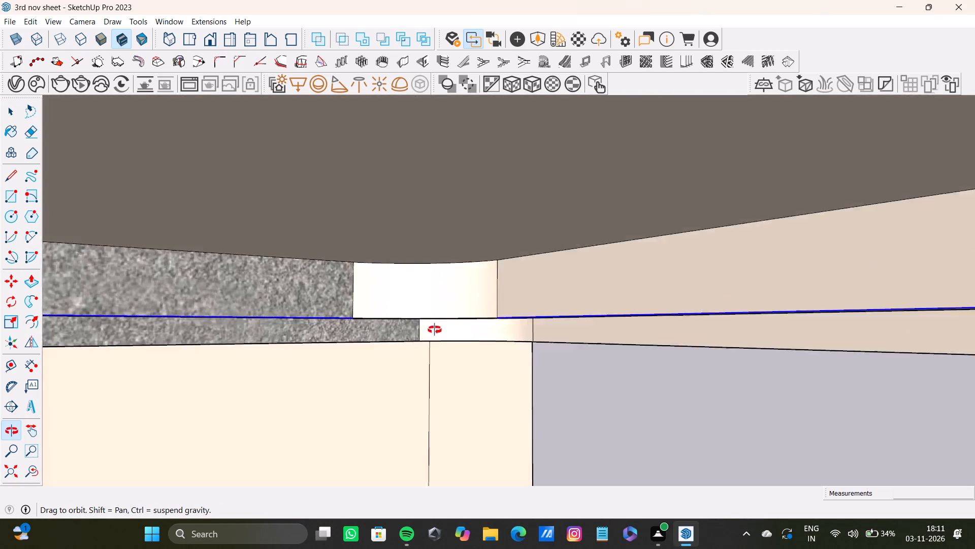
pyautogui.moveTo(435, 330); pyautogui.dragTo(427, 228, button='middle')
pyautogui.keyDown('shift'); pyautogui.scroll(7, 404, 306); pyautogui.keyUp('shift')
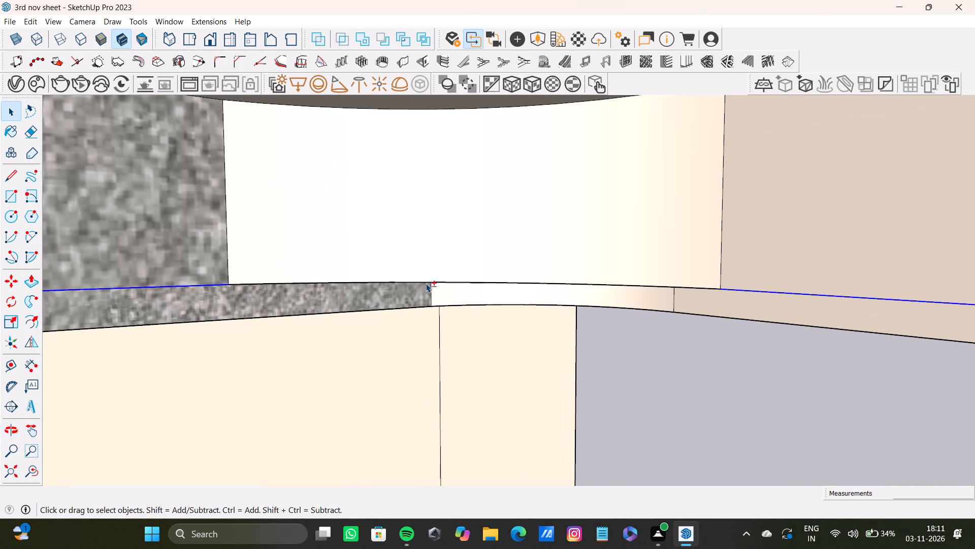
pyautogui.keyDown('shift'); pyautogui.click(430, 281); pyautogui.keyUp('shift')
# Copy the selected lower edge loop about 11/16" straight up the innermost recess walls.
pyautogui.keyDown('shift'); pyautogui.scroll(-10, 421, 290); pyautogui.keyUp('shift')
pyautogui.moveTo(481, 281); pyautogui.dragTo(460, 254, button='middle')
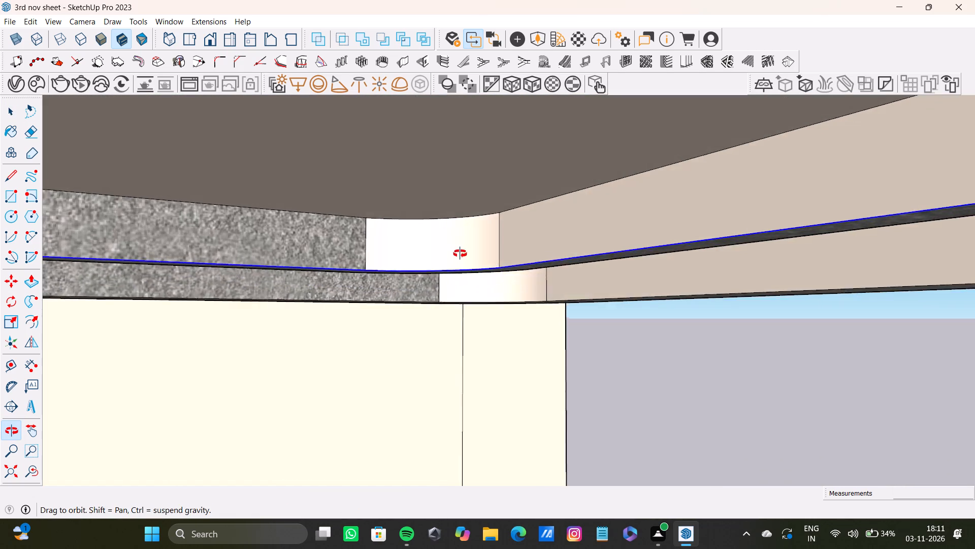
pyautogui.moveTo(460, 254); pyautogui.dragTo(458, 261, button='middle')
pyautogui.press('m')
pyautogui.scroll(6, 462, 287)
pyautogui.moveTo(456, 261); pyautogui.dragTo(451, 247)
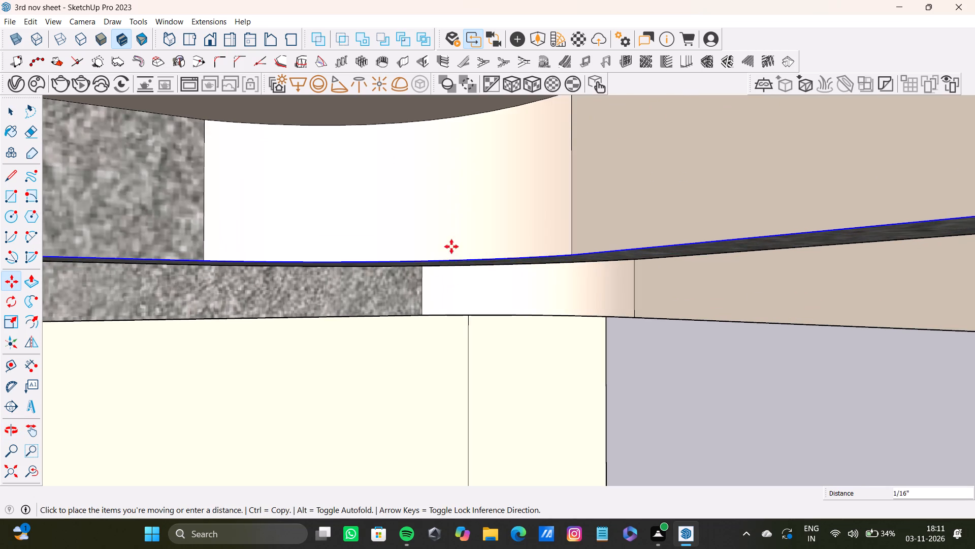
pyautogui.moveTo(451, 247); pyautogui.dragTo(456, 254)
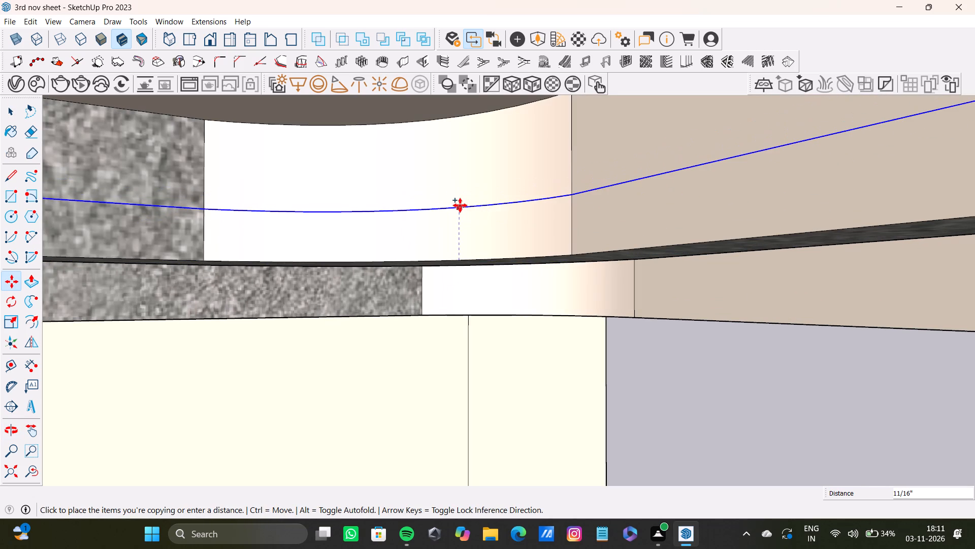
pyautogui.click(460, 205)
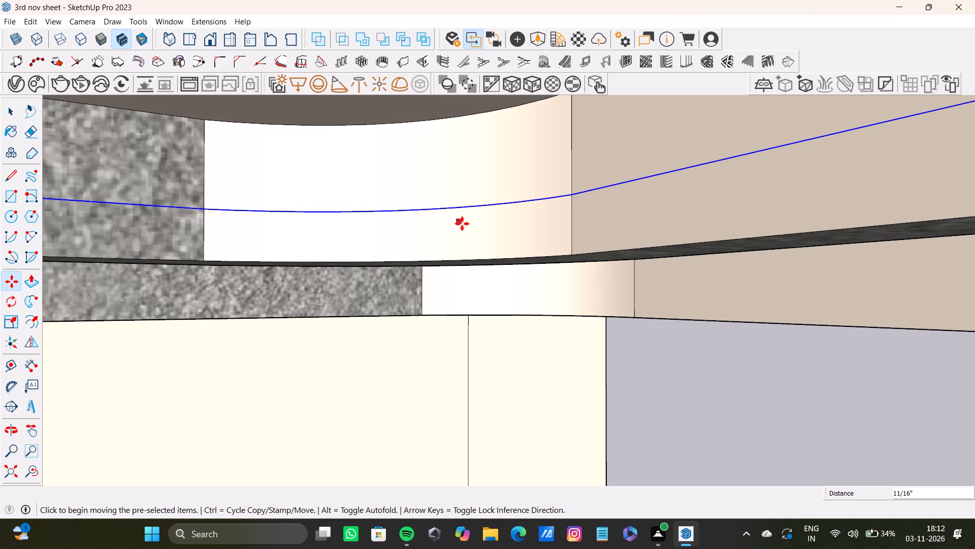
pyautogui.press('space')
# Add the lower band faces and bottom edges of the light-faced corner and both adjoining sides to the selection.
pyautogui.keyDown('shift'); pyautogui.click(462, 234); pyautogui.keyUp('shift')
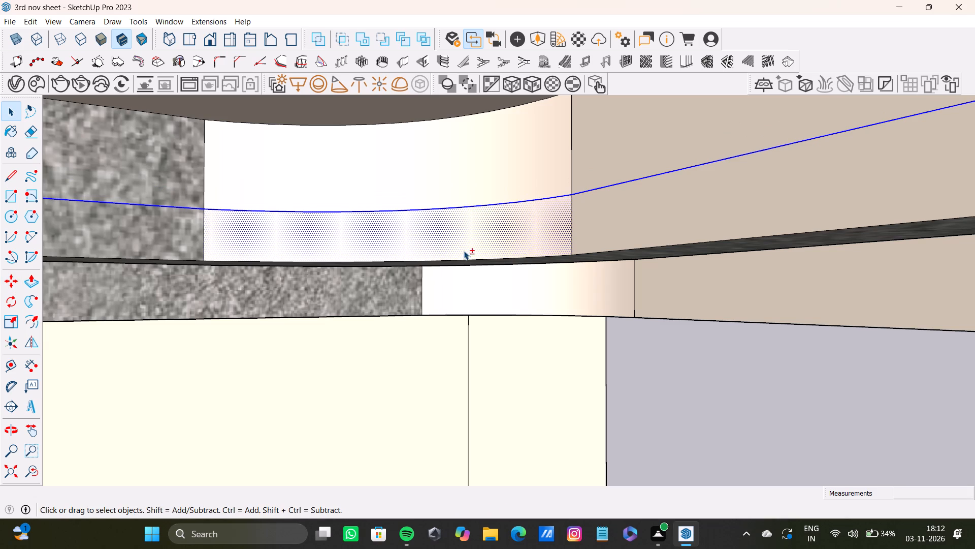
pyautogui.keyDown('shift'); pyautogui.click(640, 221); pyautogui.keyUp('shift')
pyautogui.keyDown('shift'); pyautogui.click(622, 251); pyautogui.keyUp('shift')
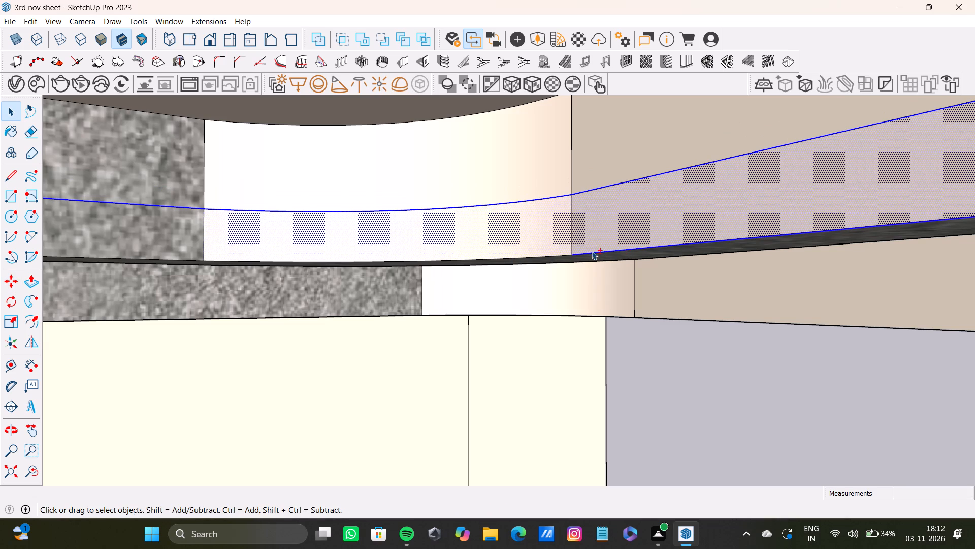
pyautogui.keyDown('shift'); pyautogui.click(533, 259); pyautogui.keyUp('shift')
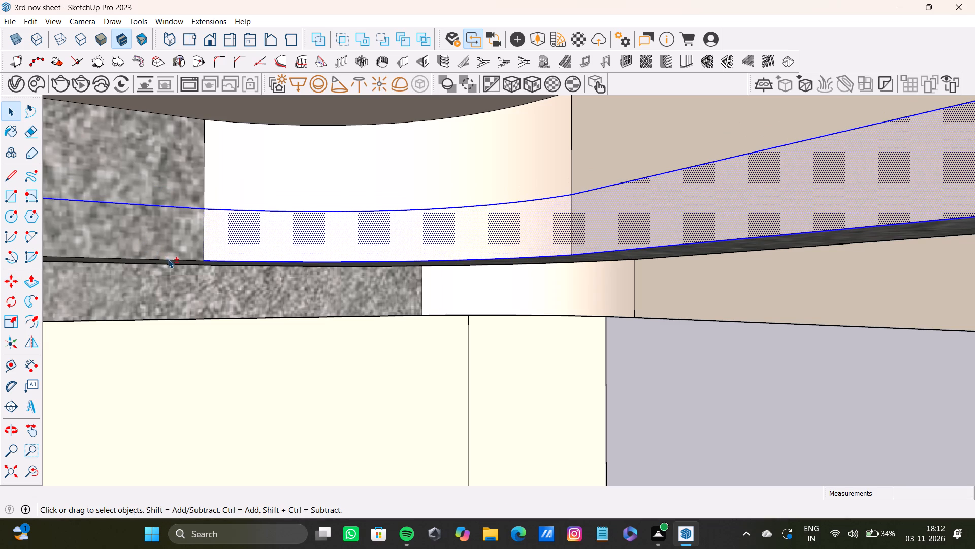
pyautogui.keyDown('shift'); pyautogui.click(168, 259); pyautogui.keyUp('shift')
pyautogui.keyDown('shift'); pyautogui.scroll(-4, 217, 250); pyautogui.keyUp('shift')
pyautogui.keyDown('shift'); pyautogui.moveTo(221, 249); pyautogui.dragTo(267, 262, button='middle'); pyautogui.keyUp('shift')
pyautogui.scroll(-4, 248, 262)
pyautogui.keyDown('shift'); pyautogui.moveTo(248, 262); pyautogui.dragTo(684, 246, button='middle'); pyautogui.keyUp('shift')
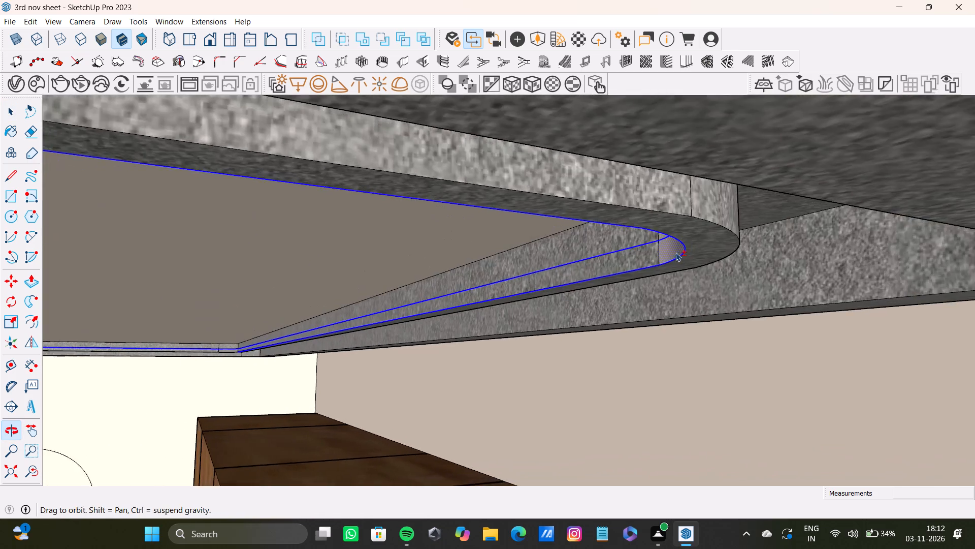
pyautogui.keyDown('shift'); pyautogui.scroll(4, 611, 298); pyautogui.keyUp('shift')
pyautogui.keyDown('shift'); pyautogui.click(604, 242); pyautogui.keyUp('shift')
# Add the lower band faces and bottom edges of the first grey corner and the next side to the selection.
pyautogui.keyDown('shift'); pyautogui.scroll(-2, 446, 258); pyautogui.keyUp('shift')
pyautogui.keyDown('shift'); pyautogui.moveTo(446, 258); pyautogui.dragTo(712, 276, button='middle'); pyautogui.keyUp('shift')
pyautogui.keyDown('shift'); pyautogui.scroll(5, 311, 352); pyautogui.keyUp('shift')
pyautogui.keyDown('shift'); pyautogui.moveTo(198, 326); pyautogui.dragTo(467, 274, button='middle'); pyautogui.keyUp('shift')
pyautogui.keyDown('shift'); pyautogui.scroll(8, 408, 318); pyautogui.keyUp('shift')
pyautogui.moveTo(295, 329); pyautogui.dragTo(462, 297, button='middle')
pyautogui.scroll(2, 529, 318)
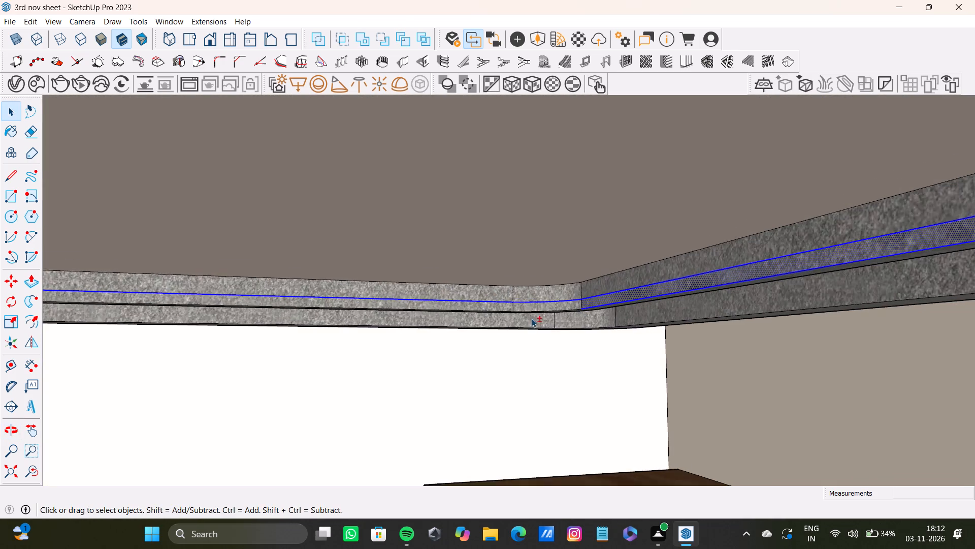
pyautogui.scroll(4, 531, 318)
pyautogui.keyDown('shift'); pyautogui.click(575, 297); pyautogui.keyUp('shift')
pyautogui.keyDown('shift'); pyautogui.click(583, 307); pyautogui.keyUp('shift')
pyautogui.keyDown('shift'); pyautogui.click(454, 297); pyautogui.keyUp('shift')
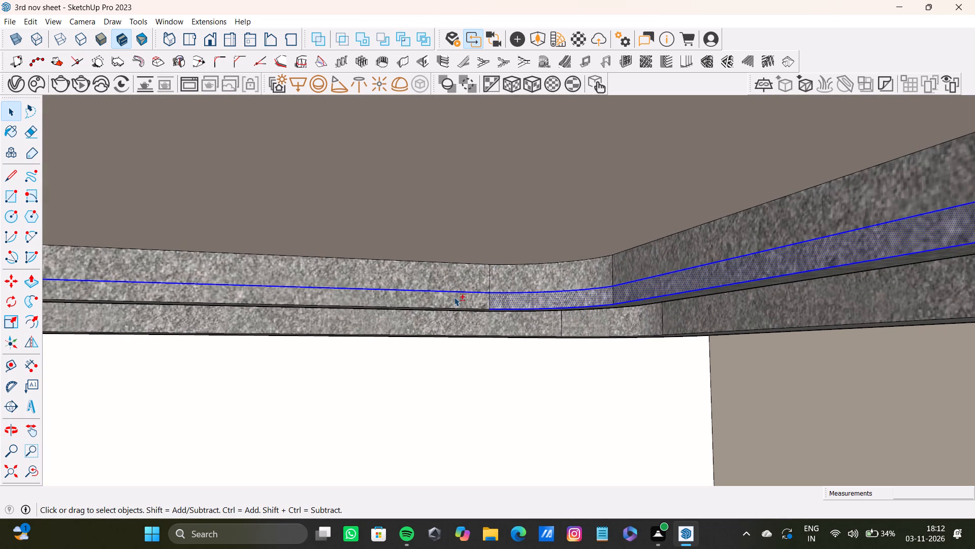
pyautogui.keyDown('shift'); pyautogui.click(458, 309); pyautogui.keyUp('shift')
# Add the band faces and bottom edges of the second grey corner and the side beside the ceiling box, keeping the upper edges selected.
pyautogui.keyDown('shift'); pyautogui.scroll(-3, 442, 309); pyautogui.keyUp('shift')
pyautogui.keyDown('shift'); pyautogui.moveTo(441, 308); pyautogui.dragTo(782, 311, button='middle'); pyautogui.keyUp('shift')
pyautogui.scroll(-9, 525, 321)
pyautogui.keyDown('shift'); pyautogui.moveTo(483, 318); pyautogui.dragTo(645, 312, button='middle'); pyautogui.keyUp('shift')
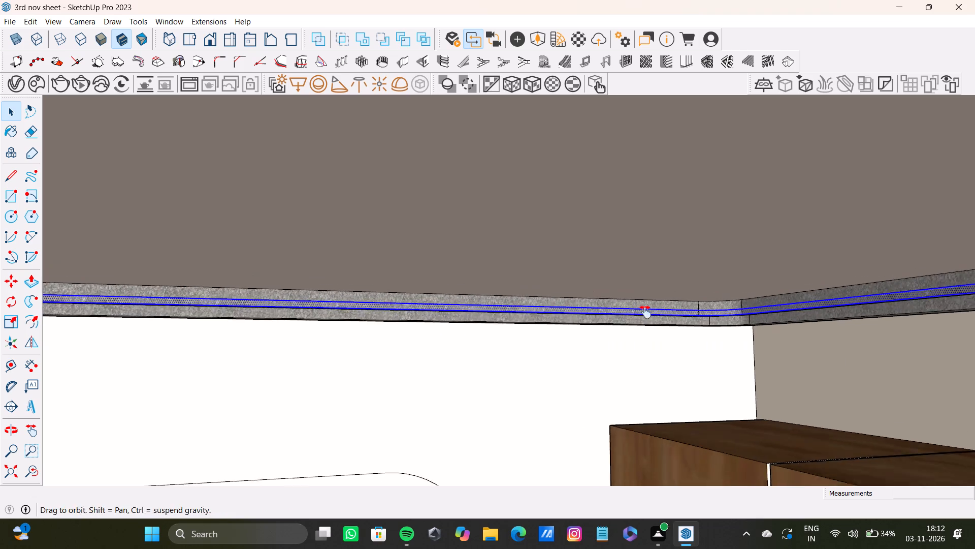
pyautogui.keyDown('shift'); pyautogui.moveTo(645, 312); pyautogui.dragTo(689, 312, button='middle'); pyautogui.keyUp('shift')
pyautogui.scroll(-7, 629, 320)
pyautogui.moveTo(624, 322); pyautogui.dragTo(939, 286, button='middle')
pyautogui.scroll(-4, 580, 312)
pyautogui.moveTo(507, 298); pyautogui.dragTo(386, 291, button='middle')
pyautogui.scroll(2, 389, 276)
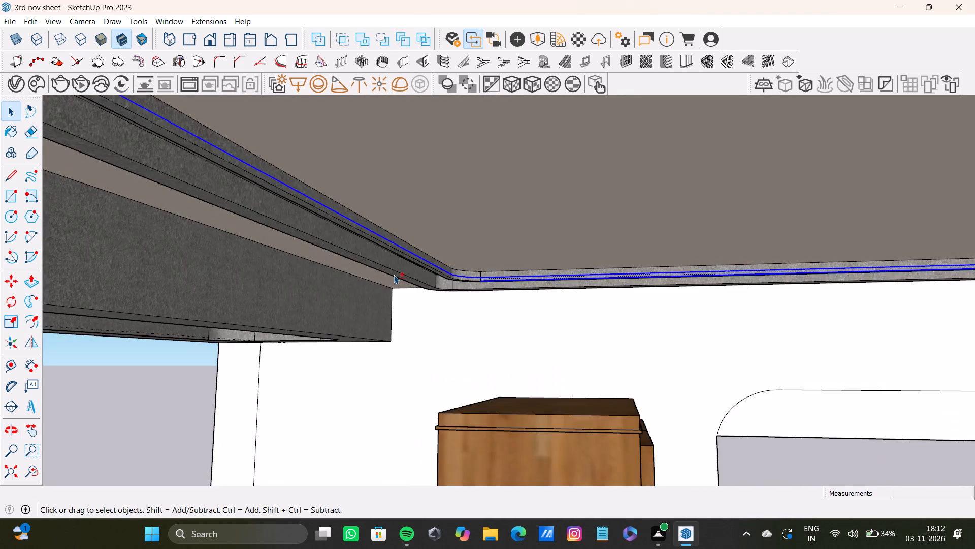
pyautogui.scroll(3, 394, 274)
pyautogui.keyDown('shift'); pyautogui.moveTo(417, 271); pyautogui.dragTo(494, 282, button='middle'); pyautogui.keyUp('shift')
pyautogui.keyDown('shift'); pyautogui.scroll(14, 751, 294); pyautogui.keyUp('shift')
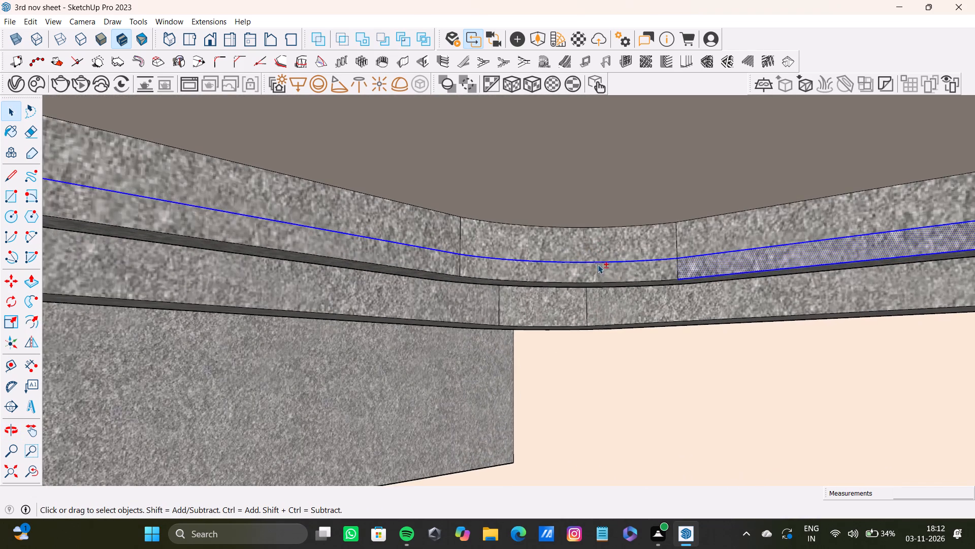
pyautogui.keyDown('shift'); pyautogui.click(598, 265); pyautogui.keyUp('shift')
pyautogui.keyDown('shift'); pyautogui.click(607, 282); pyautogui.keyUp('shift')
pyautogui.keyDown('shift'); pyautogui.click(395, 241); pyautogui.keyUp('shift')
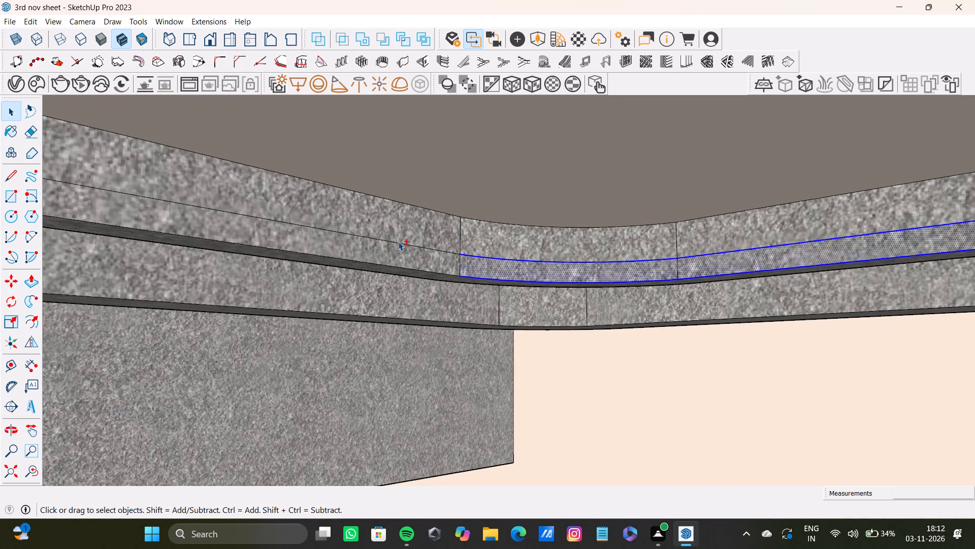
pyautogui.keyDown('shift'); pyautogui.click(404, 241); pyautogui.keyUp('shift')
pyautogui.keyDown('shift'); pyautogui.click(406, 256); pyautogui.keyUp('shift')
pyautogui.keyDown('shift'); pyautogui.click(410, 225); pyautogui.keyUp('shift')
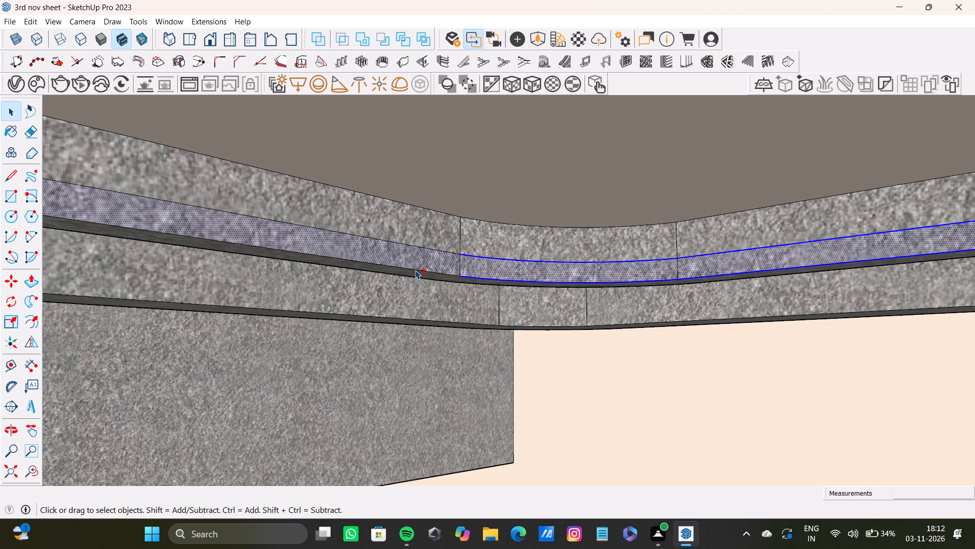
pyautogui.keyDown('shift'); pyautogui.click(415, 270); pyautogui.keyUp('shift')
pyautogui.keyDown('shift'); pyautogui.click(422, 249); pyautogui.keyUp('shift')
# Close the lower band selection with the last light-faced corner's upper arc, band face and bottom arc.
pyautogui.keyDown('shift'); pyautogui.scroll(-4, 423, 249); pyautogui.keyUp('shift')
pyautogui.keyDown('shift'); pyautogui.moveTo(423, 255); pyautogui.dragTo(795, 304, button='middle'); pyautogui.keyUp('shift')
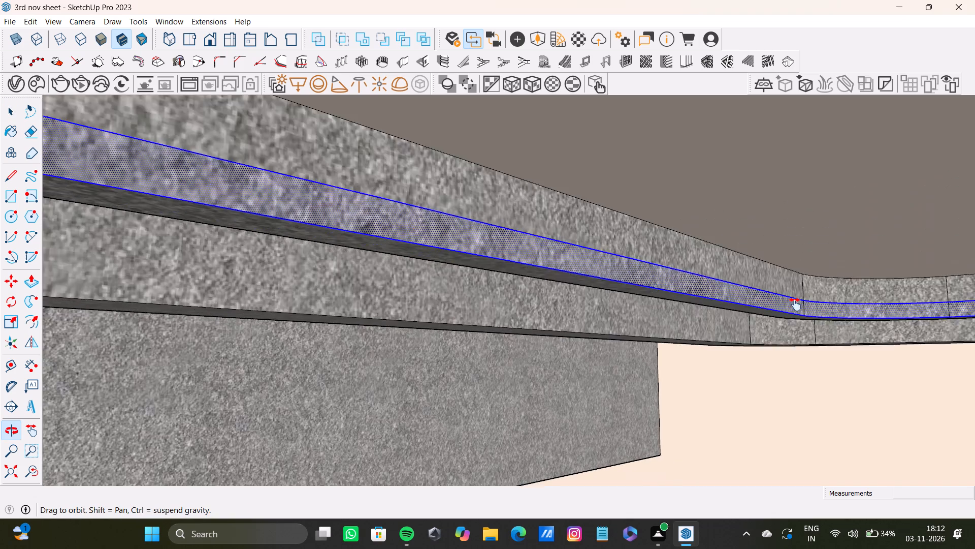
pyautogui.keyDown('shift'); pyautogui.moveTo(795, 304); pyautogui.dragTo(521, 280, button='middle'); pyautogui.keyUp('shift')
pyautogui.scroll(-7, 522, 280)
pyautogui.keyDown('shift'); pyautogui.moveTo(461, 281); pyautogui.dragTo(834, 272, button='middle'); pyautogui.keyUp('shift')
pyautogui.scroll(-3, 480, 289)
pyautogui.moveTo(376, 286); pyautogui.dragTo(889, 299, button='middle')
pyautogui.keyDown('shift'); pyautogui.scroll(3, 433, 328); pyautogui.keyUp('shift')
pyautogui.keyDown('shift'); pyautogui.moveTo(123, 380); pyautogui.dragTo(521, 331, button='middle'); pyautogui.keyUp('shift')
pyautogui.keyDown('shift'); pyautogui.scroll(4, 678, 264); pyautogui.keyUp('shift')
pyautogui.keyDown('shift'); pyautogui.moveTo(662, 272); pyautogui.dragTo(595, 302, button='middle'); pyautogui.keyUp('shift')
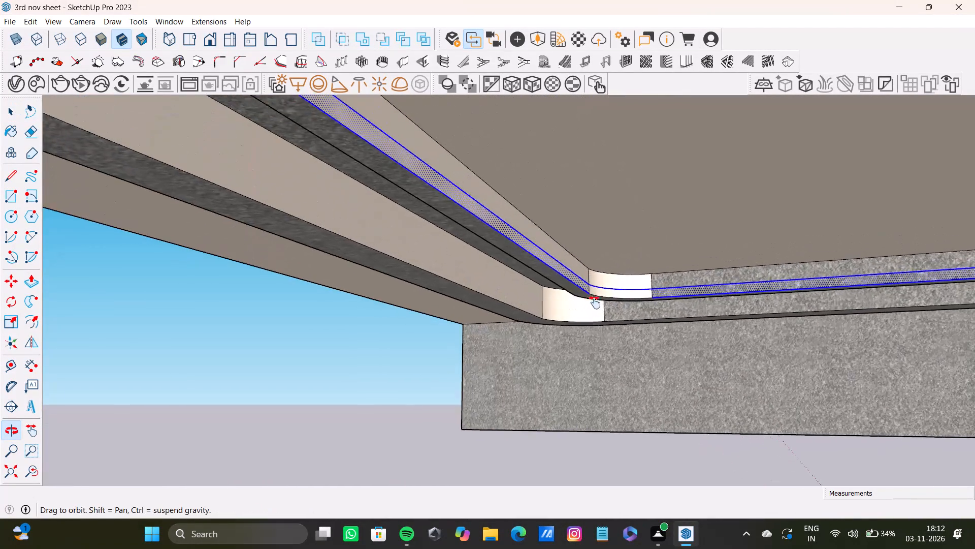
pyautogui.keyDown('shift'); pyautogui.moveTo(595, 302); pyautogui.dragTo(542, 303, button='middle'); pyautogui.keyUp('shift')
pyautogui.keyDown('shift'); pyautogui.scroll(11, 631, 280); pyautogui.keyUp('shift')
pyautogui.keyDown('shift'); pyautogui.click(574, 299); pyautogui.keyUp('shift')
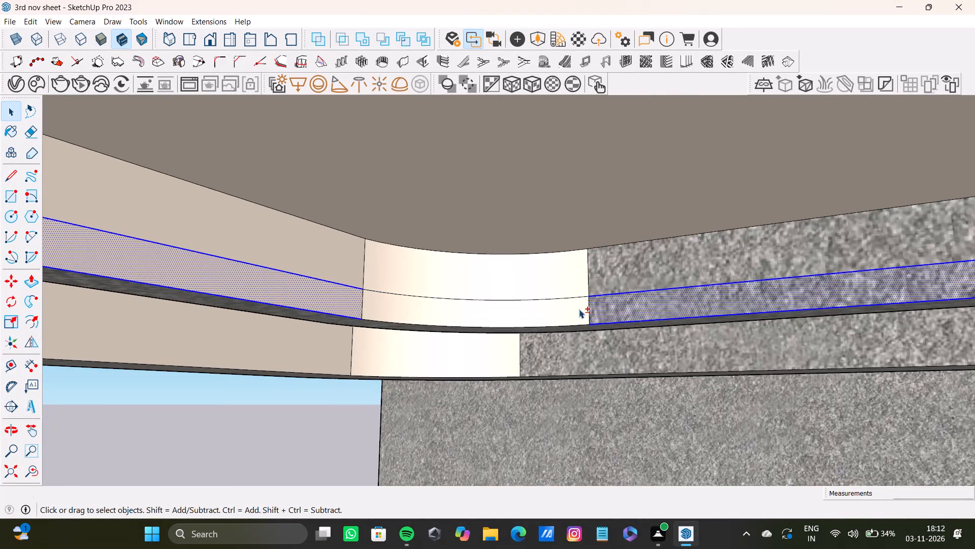
pyautogui.keyDown('shift'); pyautogui.click(579, 298); pyautogui.keyUp('shift')
pyautogui.keyDown('shift'); pyautogui.click(584, 310); pyautogui.keyUp('shift')
pyautogui.keyDown('shift'); pyautogui.click(577, 325); pyautogui.keyUp('shift')
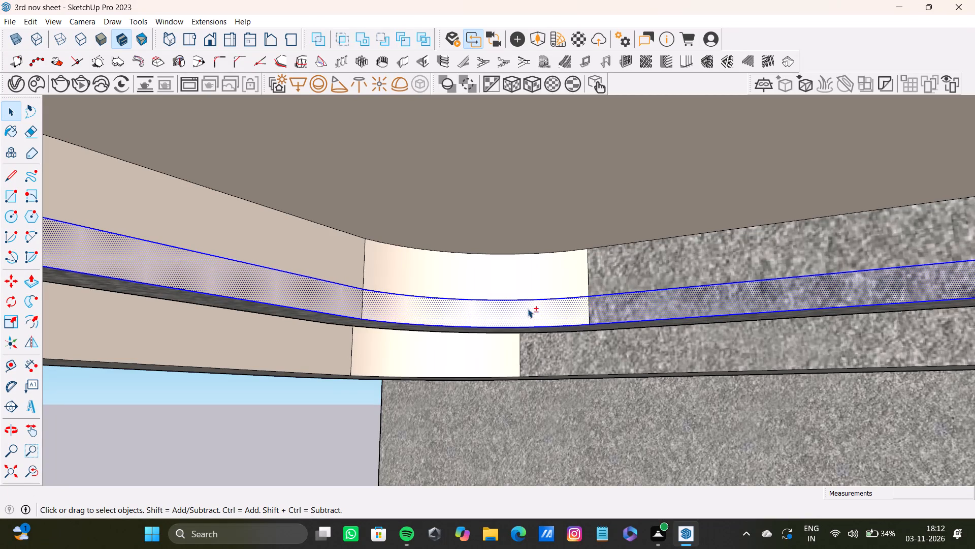
# Group the selected lower band of the innermost recess walls and convert it to a V-Ray mesh light.
pyautogui.keyDown('shift'); pyautogui.rightClick(527, 308); pyautogui.keyUp('shift')
pyautogui.keyDown('shift'); pyautogui.click(583, 155); pyautogui.keyUp('shift')
pyautogui.scroll(-5, 545, 317)
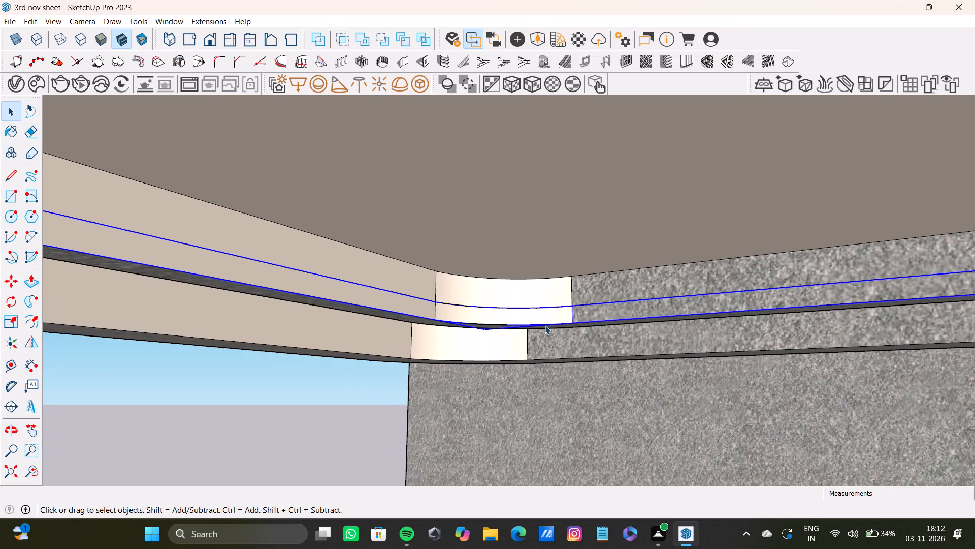
pyautogui.scroll(-4, 545, 325)
pyautogui.click(420, 79)
pyautogui.moveTo(495, 257); pyautogui.dragTo(707, 256, button='middle')
pyautogui.scroll(-4, 671, 280)
pyautogui.keyDown('shift'); pyautogui.moveTo(662, 285); pyautogui.dragTo(649, 255, button='middle'); pyautogui.keyUp('shift')
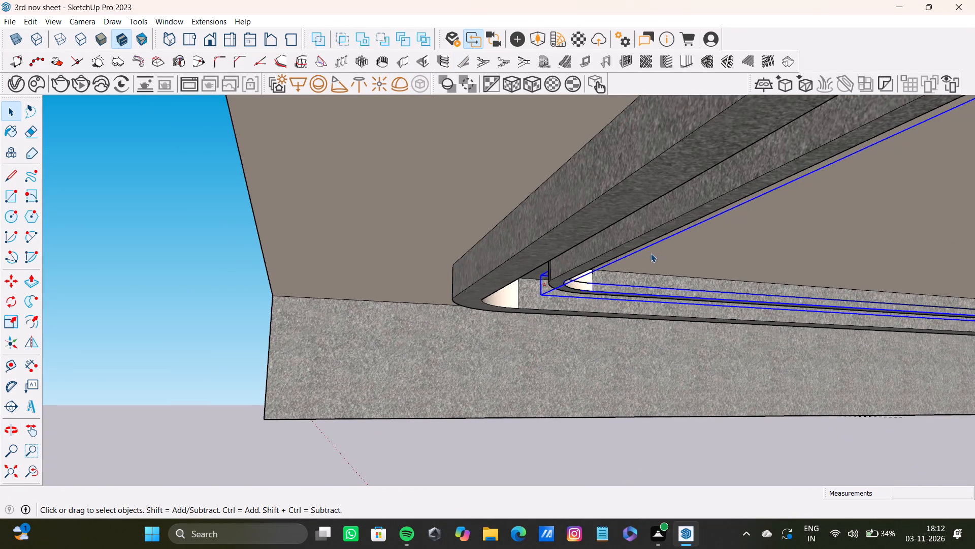
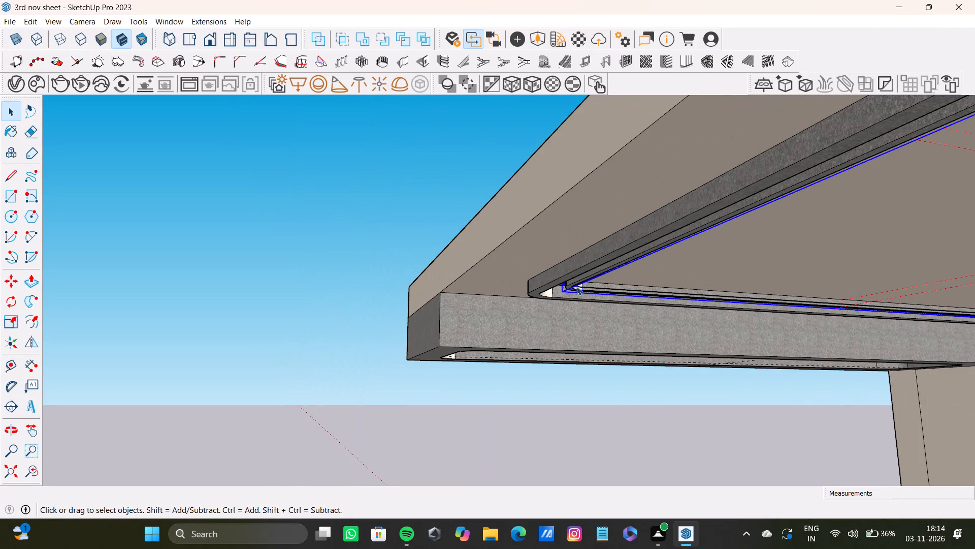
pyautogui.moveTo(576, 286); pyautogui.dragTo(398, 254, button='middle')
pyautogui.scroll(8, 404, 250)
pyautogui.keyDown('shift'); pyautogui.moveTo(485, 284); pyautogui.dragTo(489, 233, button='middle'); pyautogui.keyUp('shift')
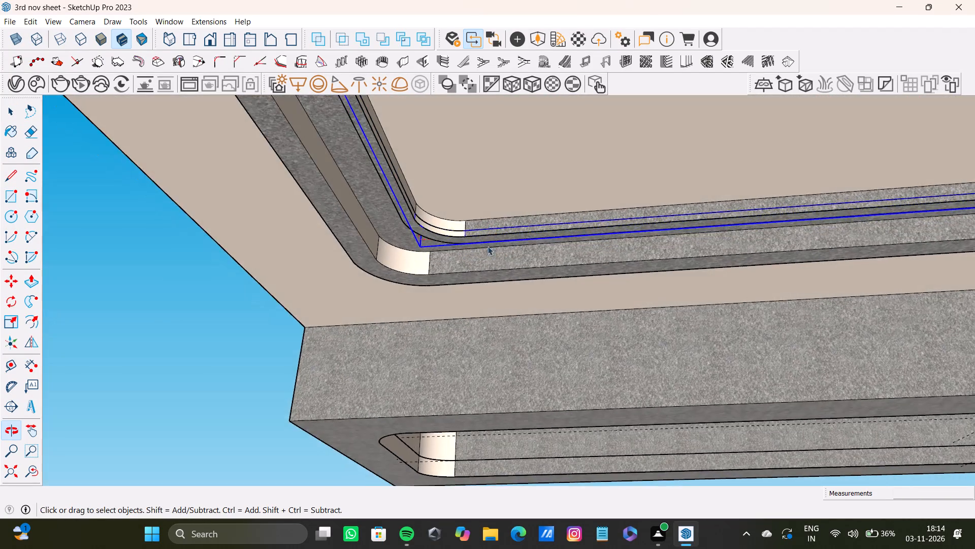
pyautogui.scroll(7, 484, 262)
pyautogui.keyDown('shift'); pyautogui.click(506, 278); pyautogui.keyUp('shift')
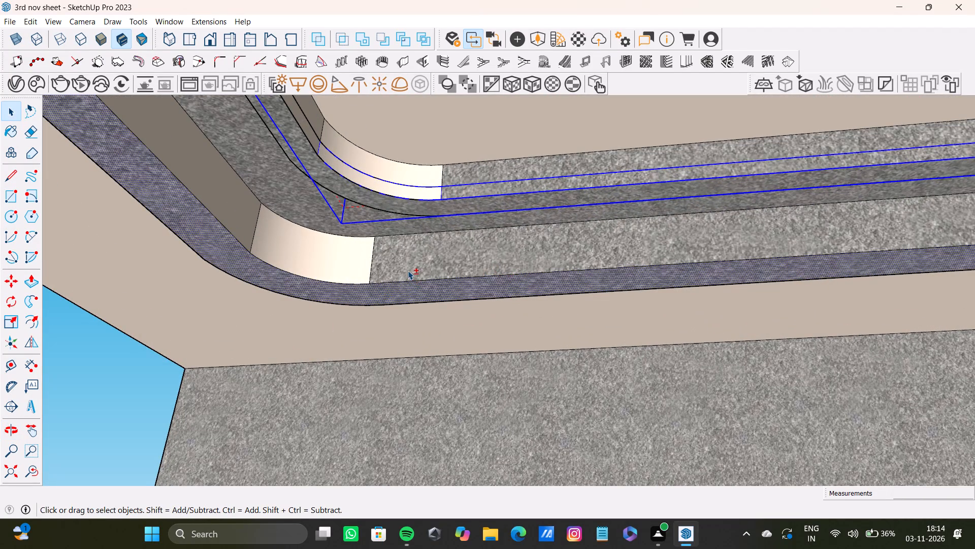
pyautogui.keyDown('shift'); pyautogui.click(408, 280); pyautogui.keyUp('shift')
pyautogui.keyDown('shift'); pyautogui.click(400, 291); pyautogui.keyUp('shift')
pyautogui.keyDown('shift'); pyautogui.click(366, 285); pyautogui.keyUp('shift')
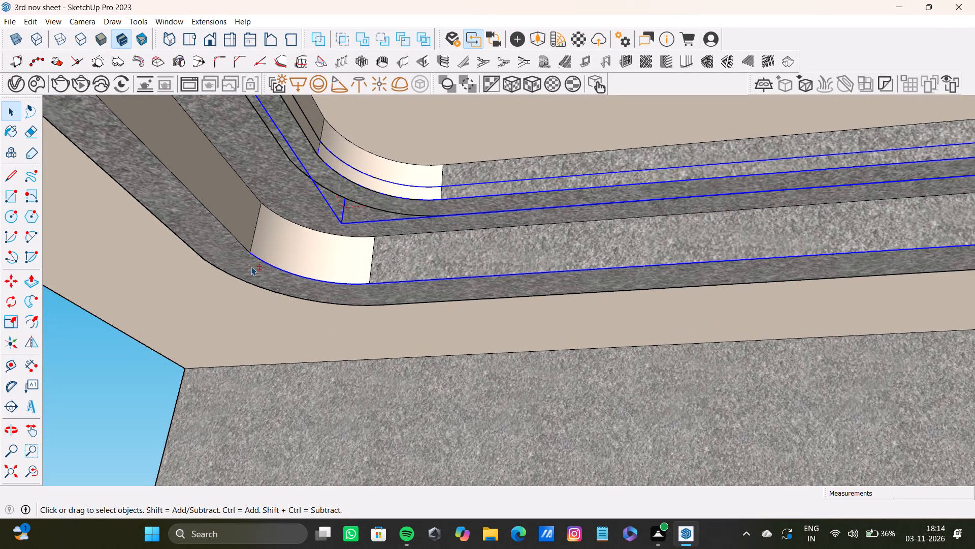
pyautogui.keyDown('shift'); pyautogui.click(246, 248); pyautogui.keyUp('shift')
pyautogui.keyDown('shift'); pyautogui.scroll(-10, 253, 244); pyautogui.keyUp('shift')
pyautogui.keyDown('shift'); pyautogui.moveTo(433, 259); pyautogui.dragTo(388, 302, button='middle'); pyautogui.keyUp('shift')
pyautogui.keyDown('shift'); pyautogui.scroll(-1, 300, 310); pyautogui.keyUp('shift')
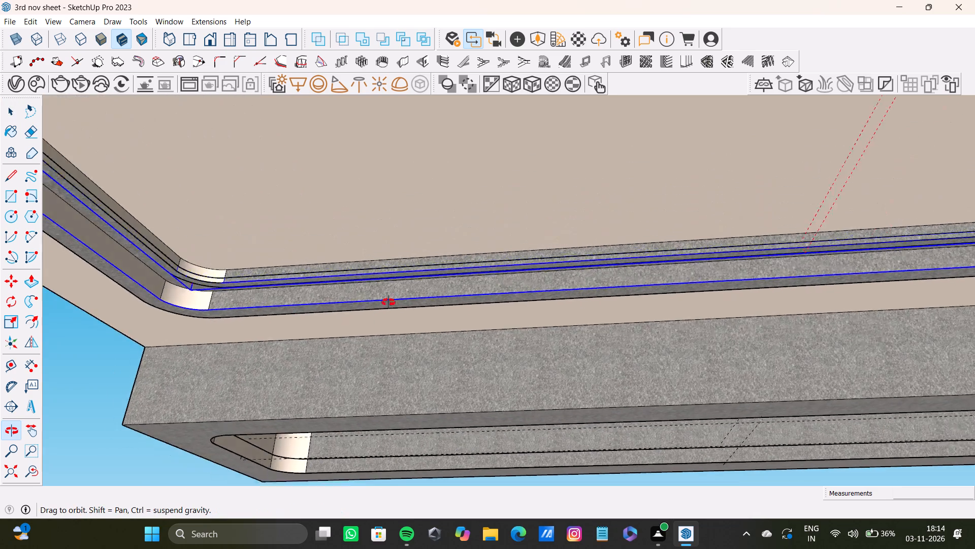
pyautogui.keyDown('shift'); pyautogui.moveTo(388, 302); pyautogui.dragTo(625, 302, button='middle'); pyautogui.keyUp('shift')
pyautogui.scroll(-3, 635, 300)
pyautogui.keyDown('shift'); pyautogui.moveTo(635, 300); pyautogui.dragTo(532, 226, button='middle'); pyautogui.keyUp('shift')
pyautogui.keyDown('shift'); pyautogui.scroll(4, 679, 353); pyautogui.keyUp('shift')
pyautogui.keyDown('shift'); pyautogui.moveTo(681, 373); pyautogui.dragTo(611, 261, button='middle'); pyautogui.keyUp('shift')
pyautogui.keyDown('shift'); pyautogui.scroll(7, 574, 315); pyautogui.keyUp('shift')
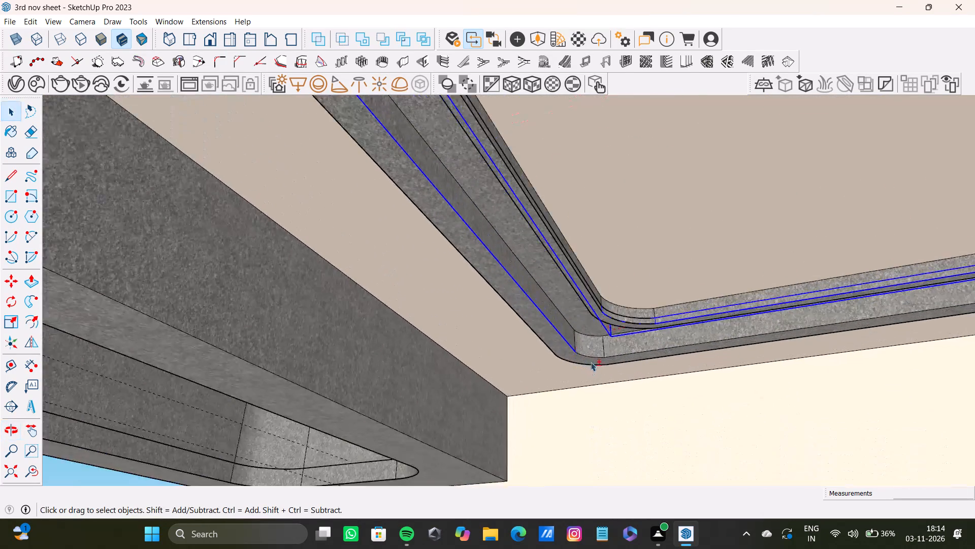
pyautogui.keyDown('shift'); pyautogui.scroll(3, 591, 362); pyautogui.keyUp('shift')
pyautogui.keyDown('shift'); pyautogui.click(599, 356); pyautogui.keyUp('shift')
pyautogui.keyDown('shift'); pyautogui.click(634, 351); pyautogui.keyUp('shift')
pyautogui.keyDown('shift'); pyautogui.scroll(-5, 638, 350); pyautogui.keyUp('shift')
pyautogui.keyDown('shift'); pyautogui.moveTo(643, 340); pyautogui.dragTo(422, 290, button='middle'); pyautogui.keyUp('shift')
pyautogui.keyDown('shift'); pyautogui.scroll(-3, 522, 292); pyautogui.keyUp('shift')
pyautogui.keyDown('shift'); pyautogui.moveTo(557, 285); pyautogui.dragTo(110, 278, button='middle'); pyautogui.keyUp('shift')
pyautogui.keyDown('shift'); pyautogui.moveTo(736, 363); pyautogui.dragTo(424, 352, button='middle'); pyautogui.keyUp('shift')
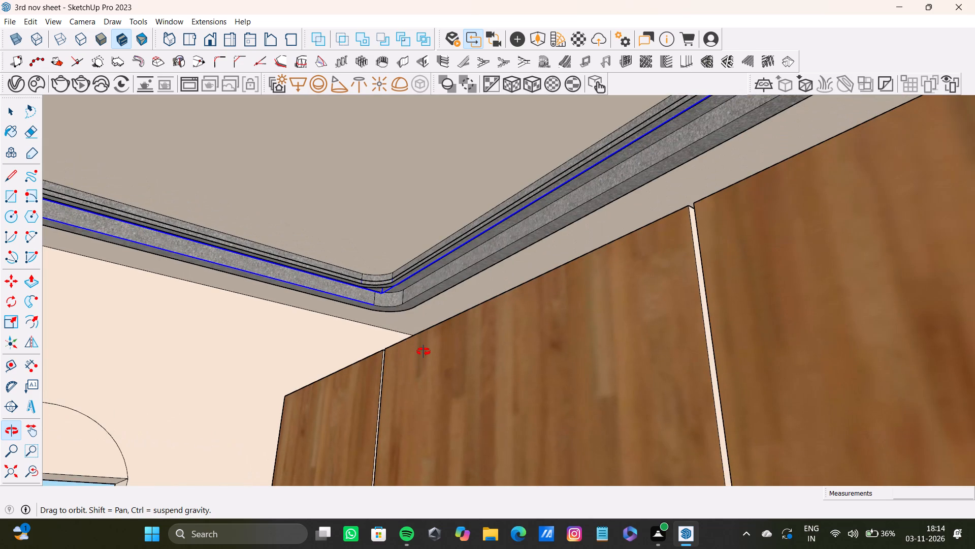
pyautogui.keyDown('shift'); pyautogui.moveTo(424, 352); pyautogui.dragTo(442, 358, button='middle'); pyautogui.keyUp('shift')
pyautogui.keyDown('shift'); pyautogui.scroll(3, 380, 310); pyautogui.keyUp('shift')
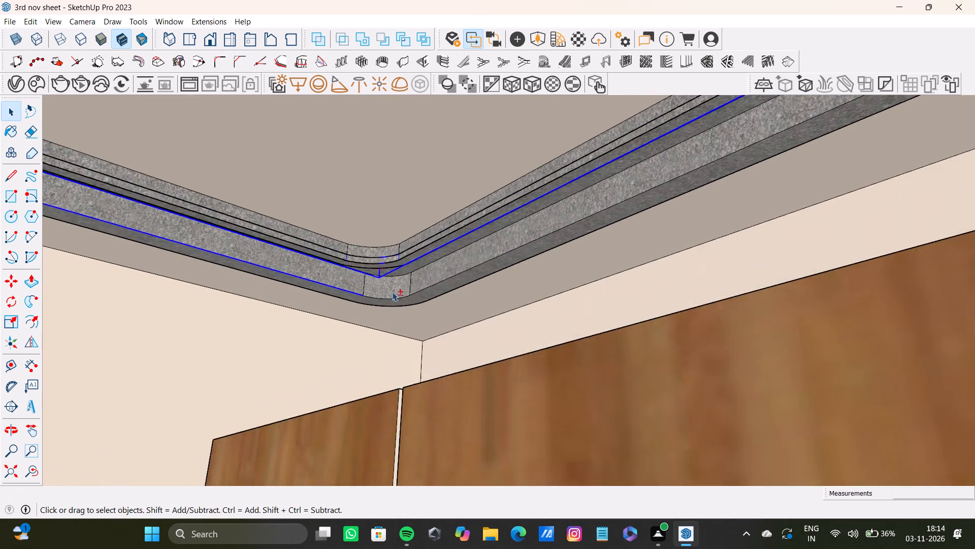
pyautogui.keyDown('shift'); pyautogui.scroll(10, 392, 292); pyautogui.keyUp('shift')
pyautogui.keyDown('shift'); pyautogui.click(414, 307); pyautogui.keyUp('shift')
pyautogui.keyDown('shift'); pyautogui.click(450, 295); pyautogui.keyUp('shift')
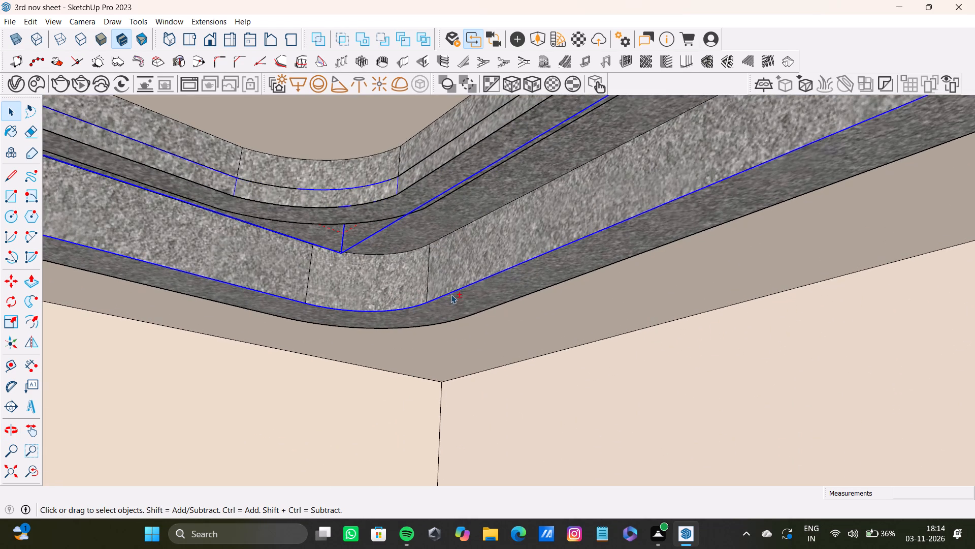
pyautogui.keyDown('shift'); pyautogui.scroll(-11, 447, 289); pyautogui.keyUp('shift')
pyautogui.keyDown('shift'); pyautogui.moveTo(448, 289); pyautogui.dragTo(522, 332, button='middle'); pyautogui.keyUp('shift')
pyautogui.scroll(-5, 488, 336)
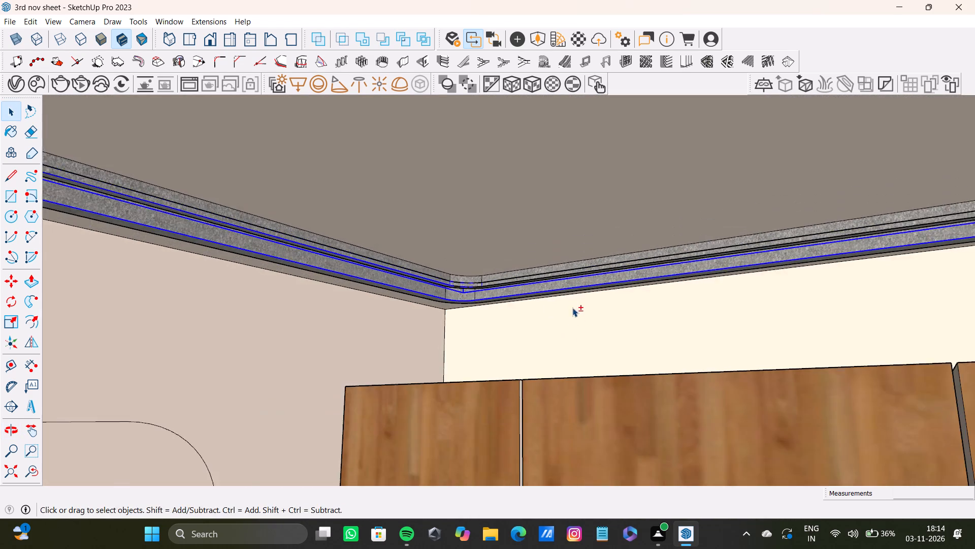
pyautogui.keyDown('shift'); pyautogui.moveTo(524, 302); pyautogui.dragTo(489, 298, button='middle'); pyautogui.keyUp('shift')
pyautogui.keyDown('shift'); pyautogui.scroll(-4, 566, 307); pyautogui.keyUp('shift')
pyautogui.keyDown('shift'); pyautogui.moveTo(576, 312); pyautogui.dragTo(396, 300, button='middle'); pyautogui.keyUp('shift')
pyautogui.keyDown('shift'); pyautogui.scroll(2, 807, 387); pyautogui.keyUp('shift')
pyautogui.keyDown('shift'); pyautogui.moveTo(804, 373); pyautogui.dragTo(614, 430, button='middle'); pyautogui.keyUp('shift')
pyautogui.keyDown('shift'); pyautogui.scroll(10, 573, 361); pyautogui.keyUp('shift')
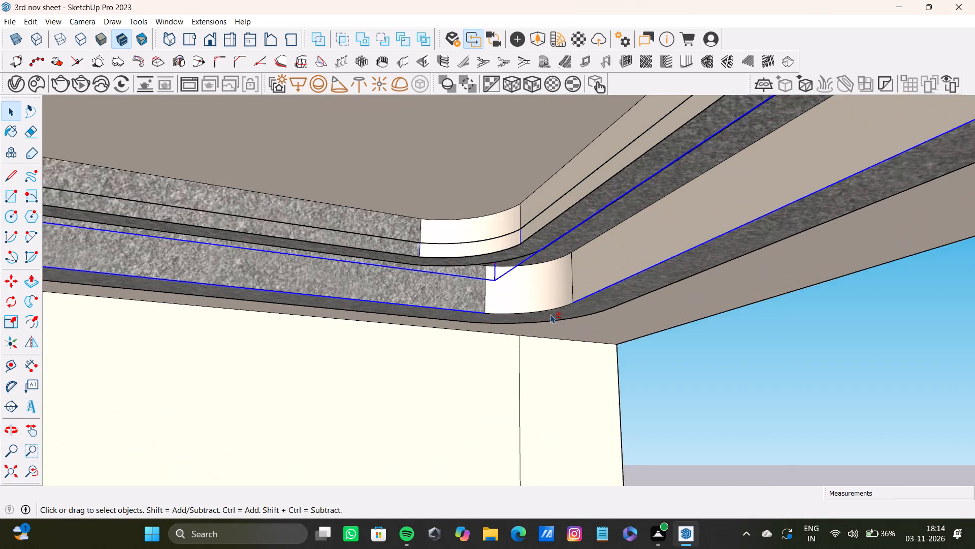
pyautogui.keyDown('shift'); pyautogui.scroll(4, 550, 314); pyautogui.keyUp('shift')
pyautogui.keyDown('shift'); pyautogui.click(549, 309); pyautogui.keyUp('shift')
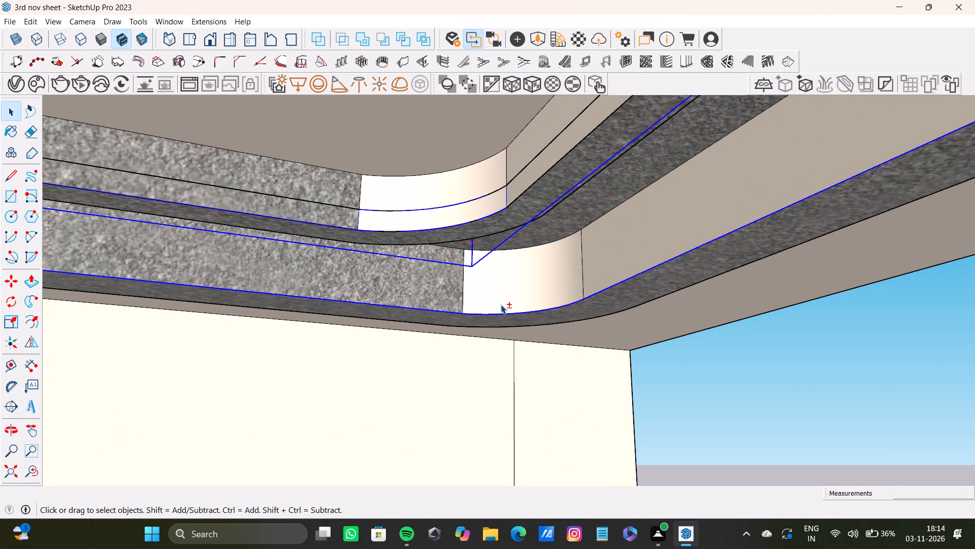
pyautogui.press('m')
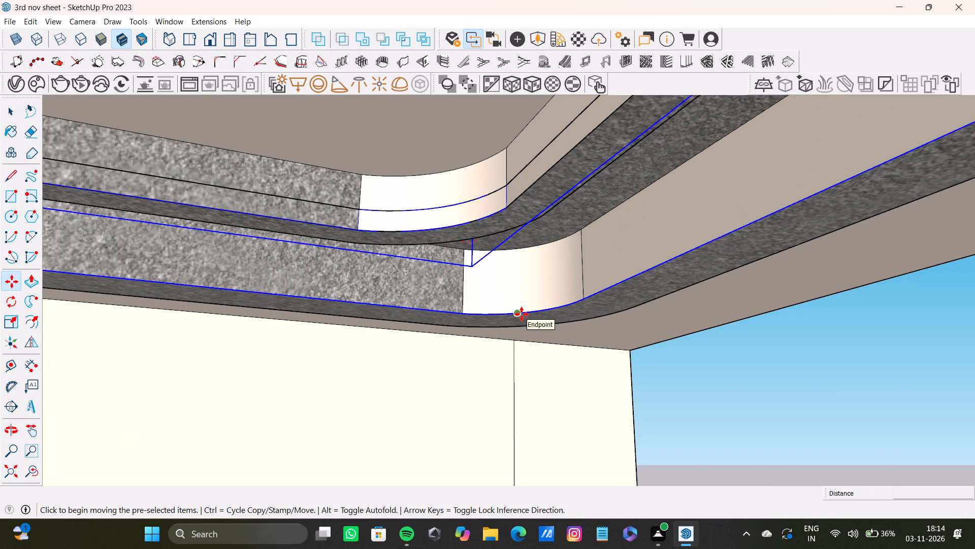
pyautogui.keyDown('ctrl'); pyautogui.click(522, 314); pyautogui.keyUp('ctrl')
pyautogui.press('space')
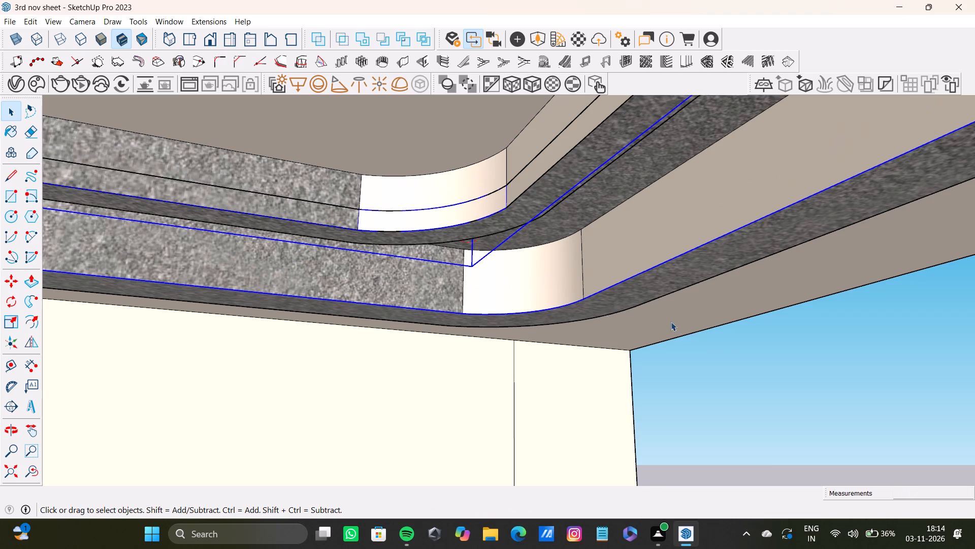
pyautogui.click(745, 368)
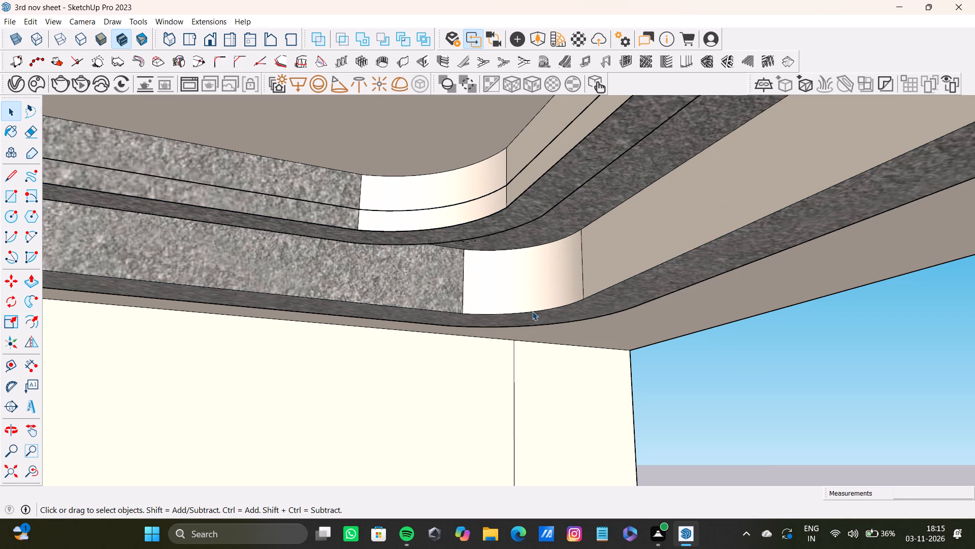
# Select the outer recess wall's lower arc at the light-faced corner above the rounded wall cabinet, plus both adjoining sides' lower edges.
pyautogui.keyDown('shift'); pyautogui.click(529, 313); pyautogui.keyUp('shift')
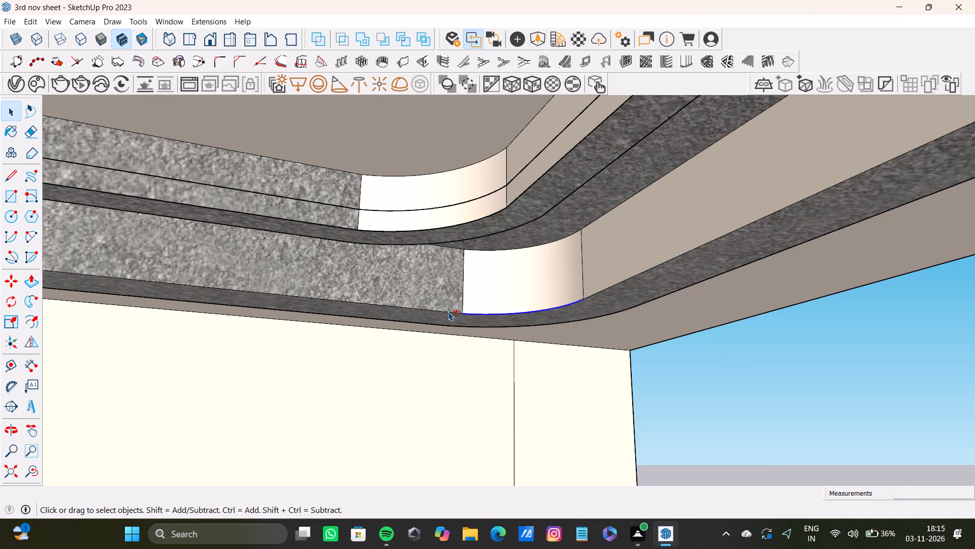
pyautogui.keyDown('shift'); pyautogui.click(448, 312); pyautogui.keyUp('shift')
pyautogui.keyDown('shift'); pyautogui.click(660, 266); pyautogui.keyUp('shift')
# Add the outer recess wall's lower arc at the grey corner beyond the wall cabinets and the window-side lower edge to the selection.
pyautogui.keyDown('shift'); pyautogui.scroll(-3, 655, 277); pyautogui.keyUp('shift')
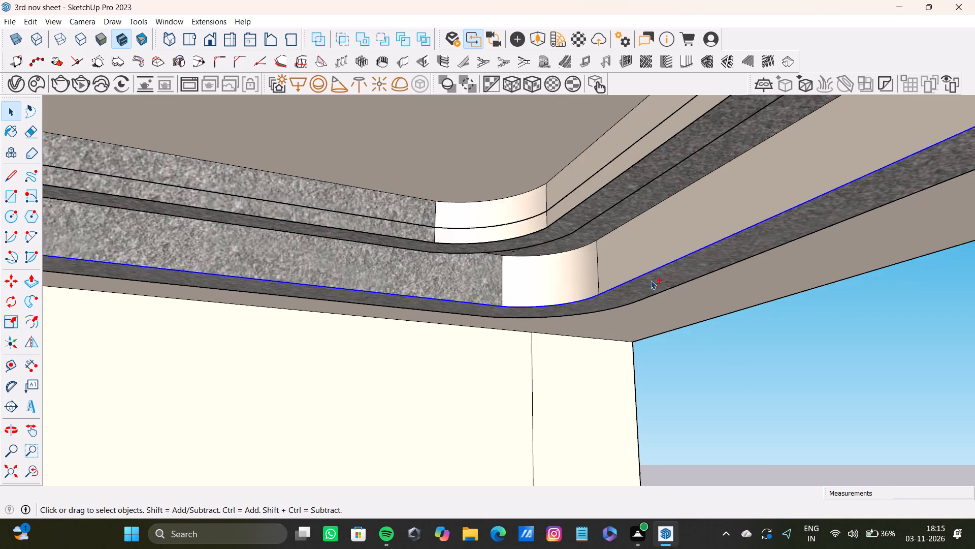
pyautogui.keyDown('shift'); pyautogui.scroll(-11, 651, 280); pyautogui.keyUp('shift')
pyautogui.keyDown('shift'); pyautogui.moveTo(647, 282); pyautogui.dragTo(680, 302, button='middle'); pyautogui.keyUp('shift')
pyautogui.keyDown('shift'); pyautogui.scroll(-5, 734, 314); pyautogui.keyUp('shift')
pyautogui.keyDown('shift'); pyautogui.moveTo(727, 317); pyautogui.dragTo(397, 314, button='middle'); pyautogui.keyUp('shift')
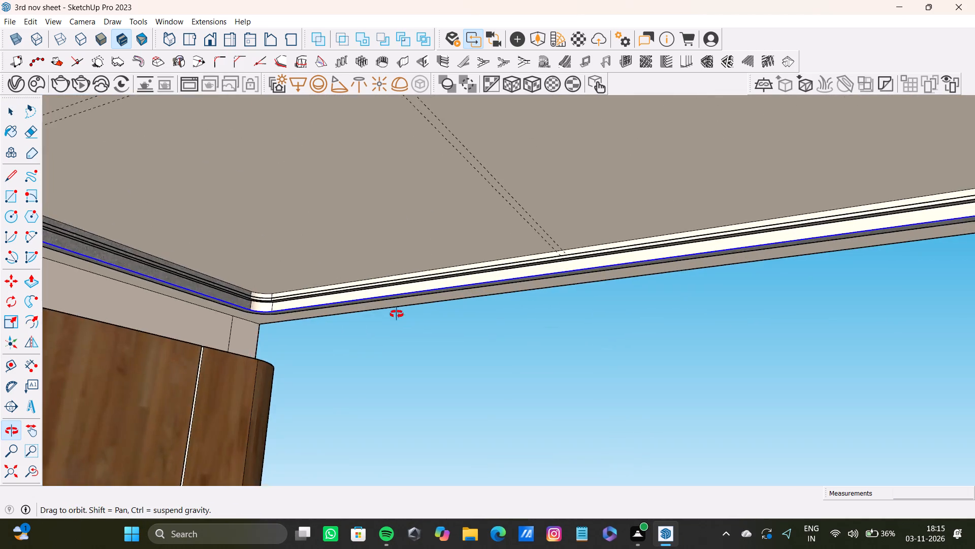
pyautogui.keyDown('shift'); pyautogui.moveTo(397, 314); pyautogui.dragTo(647, 309, button='middle'); pyautogui.keyUp('shift')
pyautogui.keyDown('shift'); pyautogui.moveTo(642, 301); pyautogui.dragTo(514, 315, button='middle'); pyautogui.keyUp('shift')
pyautogui.keyDown('shift'); pyautogui.click(11, 469); pyautogui.keyUp('shift')
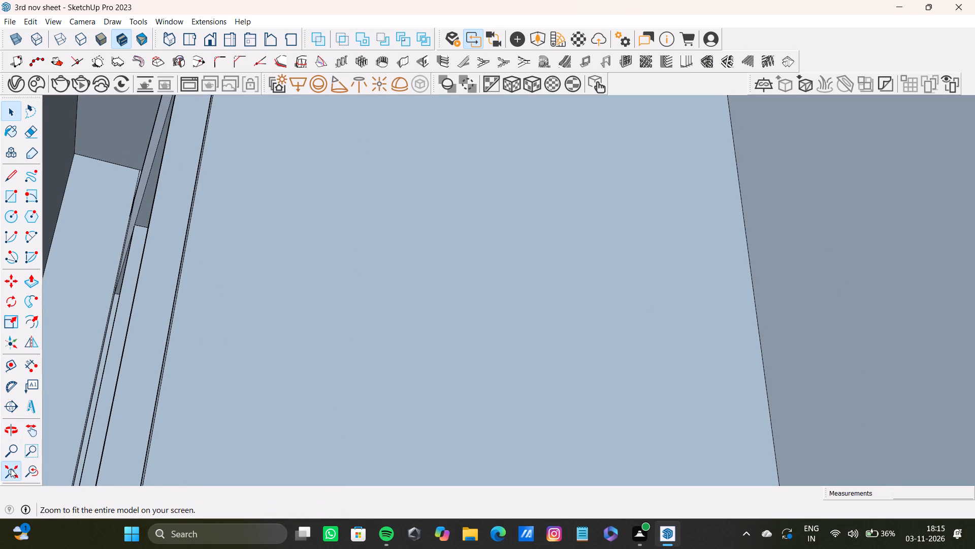
pyautogui.moveTo(521, 350); pyautogui.dragTo(387, 315, button='middle')
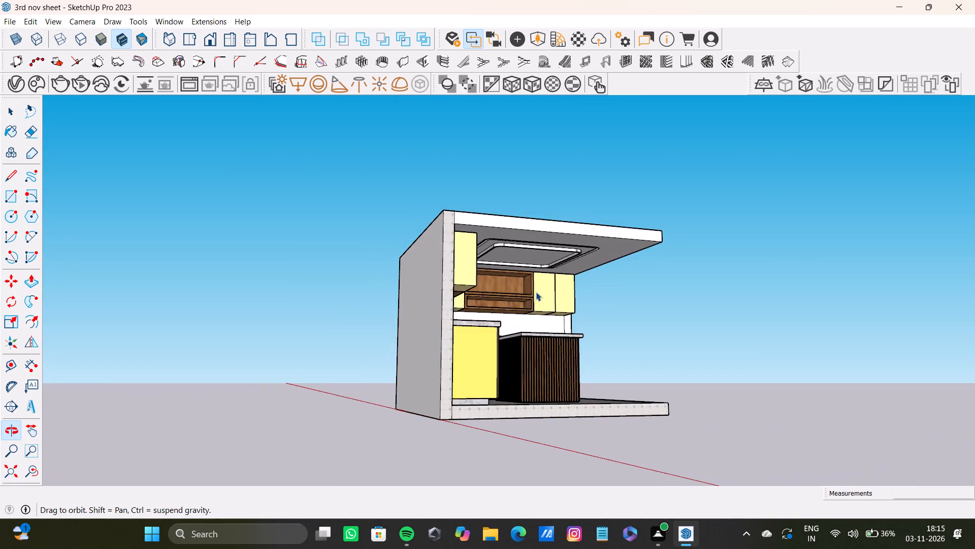
pyautogui.scroll(12, 628, 264)
pyautogui.middleClick(476, 261)
pyautogui.scroll(-11, 480, 260)
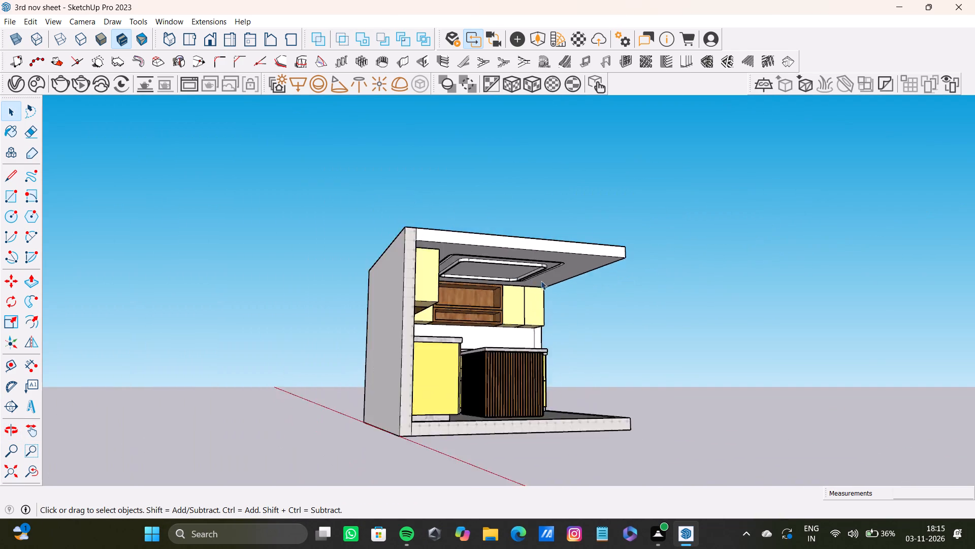
pyautogui.scroll(-7, 541, 281)
pyautogui.keyDown('shift'); pyautogui.moveTo(545, 279); pyautogui.dragTo(305, 222, button='middle'); pyautogui.keyUp('shift')
pyautogui.moveTo(572, 196); pyautogui.dragTo(558, 342, button='middle')
pyautogui.keyDown('shift'); pyautogui.scroll(-1, 661, 284); pyautogui.keyUp('shift')
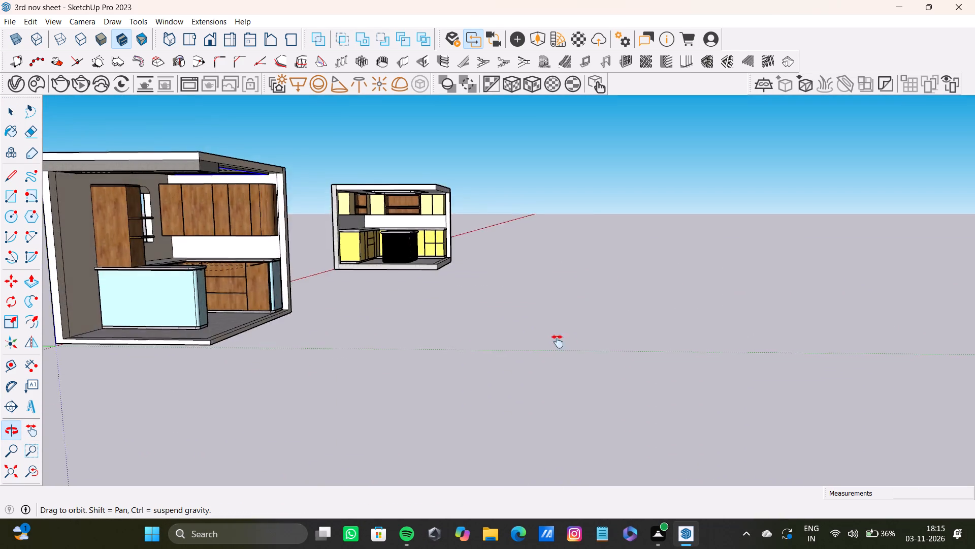
pyautogui.moveTo(558, 342); pyautogui.dragTo(442, 301, button='middle')
pyautogui.scroll(11, 326, 224)
pyautogui.moveTo(335, 206); pyautogui.dragTo(390, 151, button='middle')
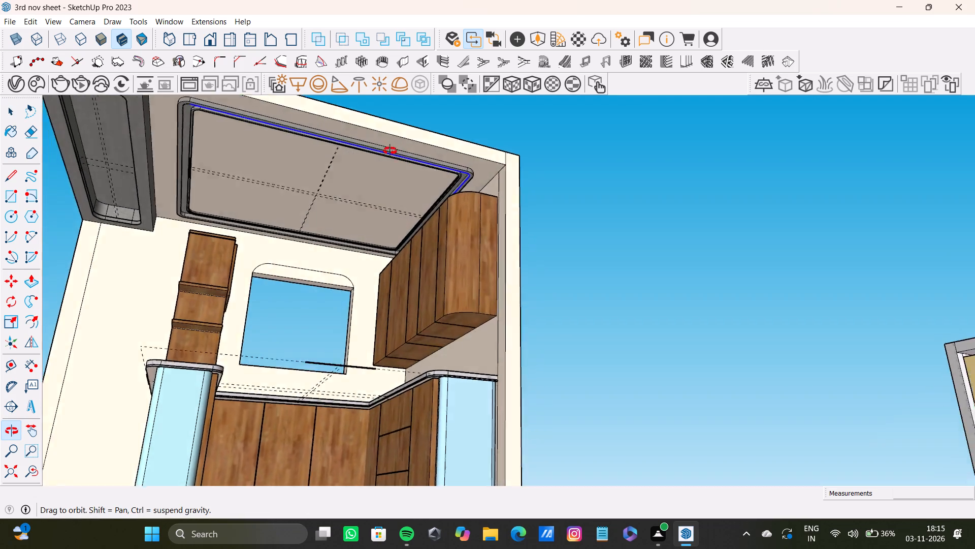
pyautogui.moveTo(390, 151); pyautogui.dragTo(569, 225, button='middle')
pyautogui.scroll(8, 565, 228)
pyautogui.moveTo(534, 231); pyautogui.dragTo(590, 221, button='middle')
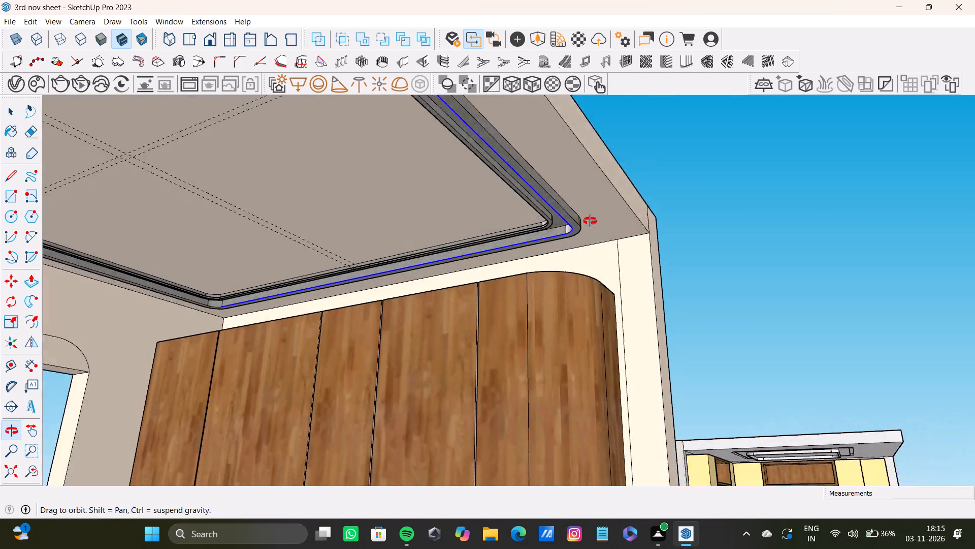
pyautogui.moveTo(590, 221); pyautogui.dragTo(600, 225, button='middle')
pyautogui.scroll(6, 596, 228)
pyautogui.moveTo(556, 232); pyautogui.dragTo(672, 318, button='middle')
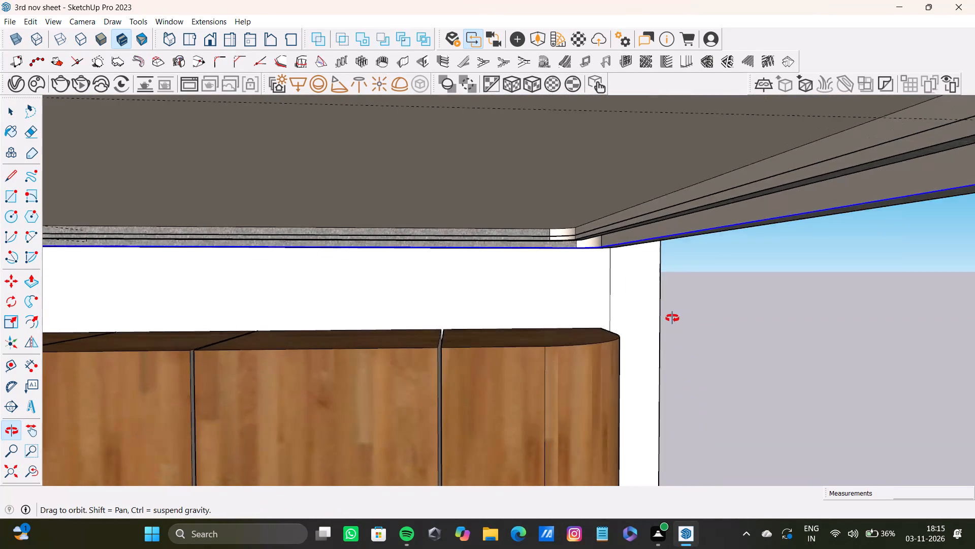
pyautogui.moveTo(672, 318); pyautogui.dragTo(662, 264, button='middle')
pyautogui.keyDown('shift'); pyautogui.scroll(4, 597, 256); pyautogui.keyUp('shift')
pyautogui.keyDown('shift'); pyautogui.scroll(-4, 582, 251); pyautogui.keyUp('shift')
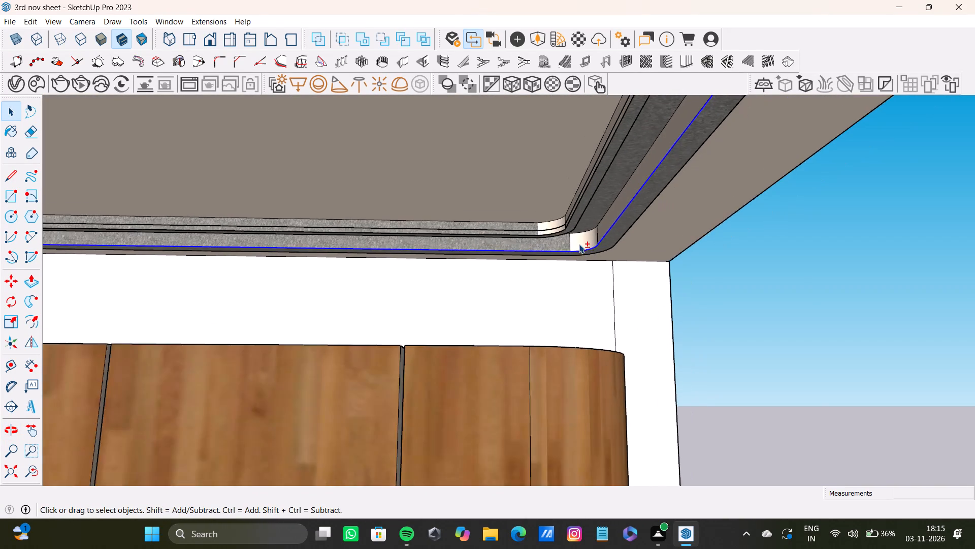
pyautogui.keyDown('shift'); pyautogui.scroll(-12, 579, 244); pyautogui.keyUp('shift')
pyautogui.keyDown('shift'); pyautogui.scroll(13, 206, 219); pyautogui.keyUp('shift')
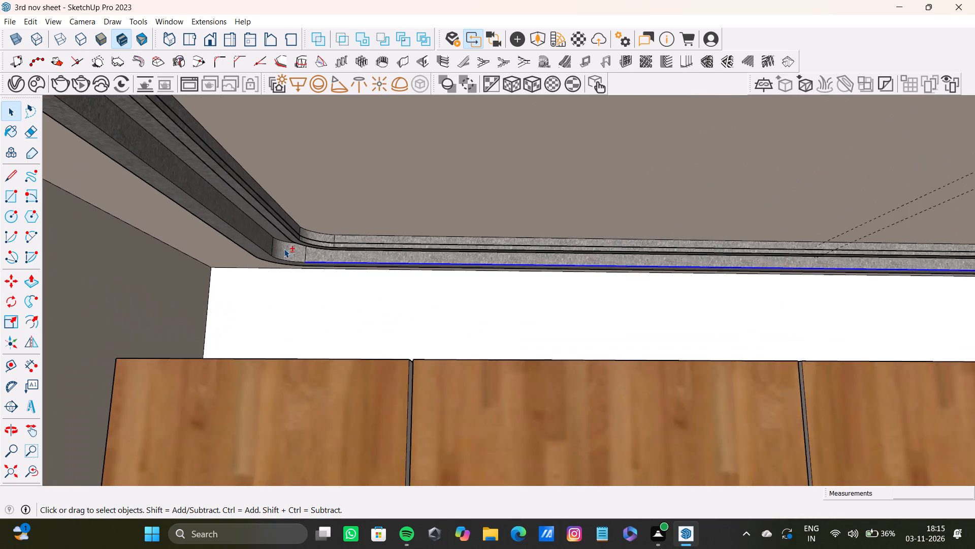
pyautogui.keyDown('shift'); pyautogui.scroll(7, 284, 249); pyautogui.keyUp('shift')
pyautogui.keyDown('shift'); pyautogui.click(296, 266); pyautogui.keyUp('shift')
pyautogui.keyDown('shift'); pyautogui.click(254, 252); pyautogui.keyUp('shift')
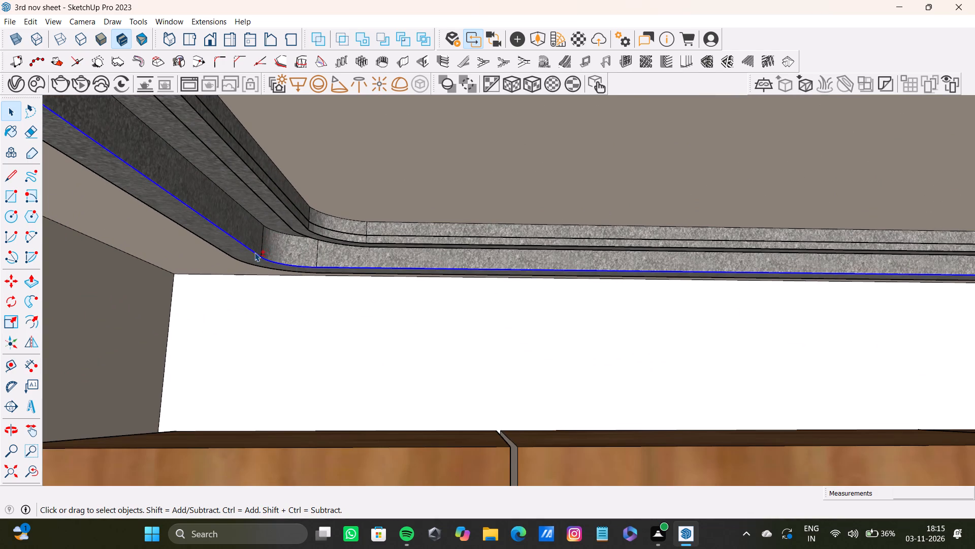
# Add the second grey corner's lower arc and the lower edge of the side beside the ceiling box to the selection.
pyautogui.keyDown('shift'); pyautogui.scroll(-4, 262, 248); pyautogui.keyUp('shift')
pyautogui.keyDown('shift'); pyautogui.moveTo(264, 241); pyautogui.dragTo(304, 263, button='middle'); pyautogui.keyUp('shift')
pyautogui.scroll(-7, 299, 241)
pyautogui.keyDown('shift'); pyautogui.moveTo(309, 236); pyautogui.dragTo(687, 344, button='middle'); pyautogui.keyUp('shift')
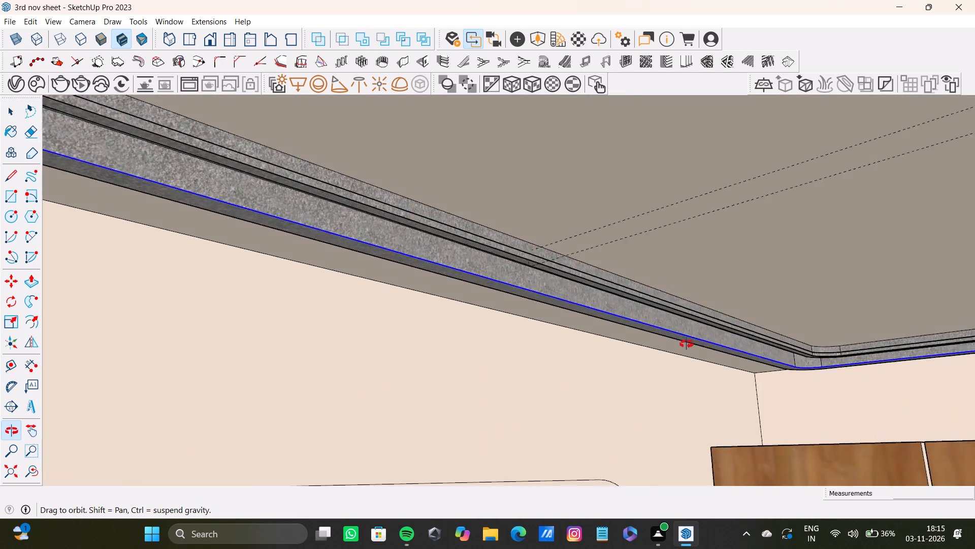
pyautogui.keyDown('shift'); pyautogui.moveTo(687, 344); pyautogui.dragTo(481, 306, button='middle'); pyautogui.keyUp('shift')
pyautogui.scroll(-4, 448, 303)
pyautogui.keyDown('shift'); pyautogui.moveTo(444, 307); pyautogui.dragTo(685, 301, button='middle'); pyautogui.keyUp('shift')
pyautogui.click(30, 472)
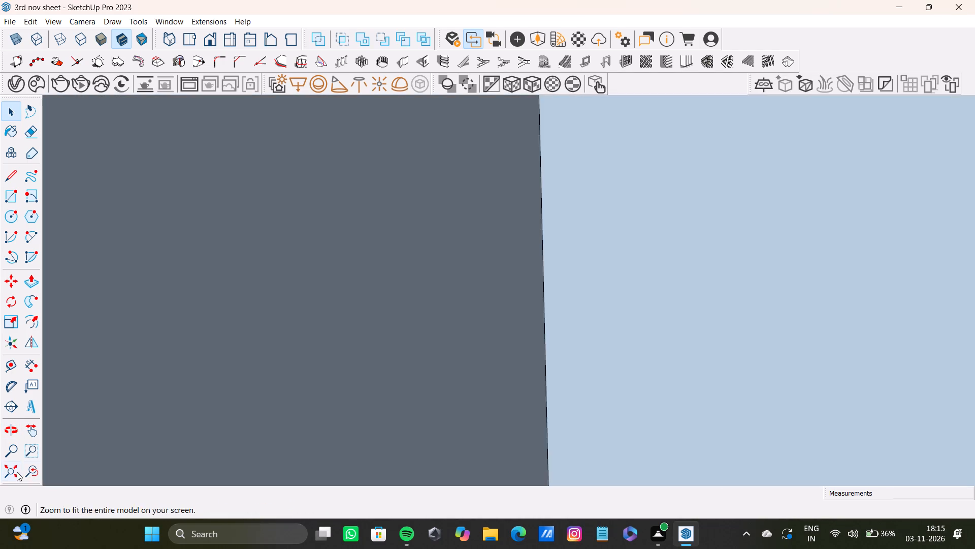
pyautogui.click(15, 471)
pyautogui.moveTo(374, 376); pyautogui.dragTo(753, 387, button='middle')
pyautogui.scroll(5, 317, 324)
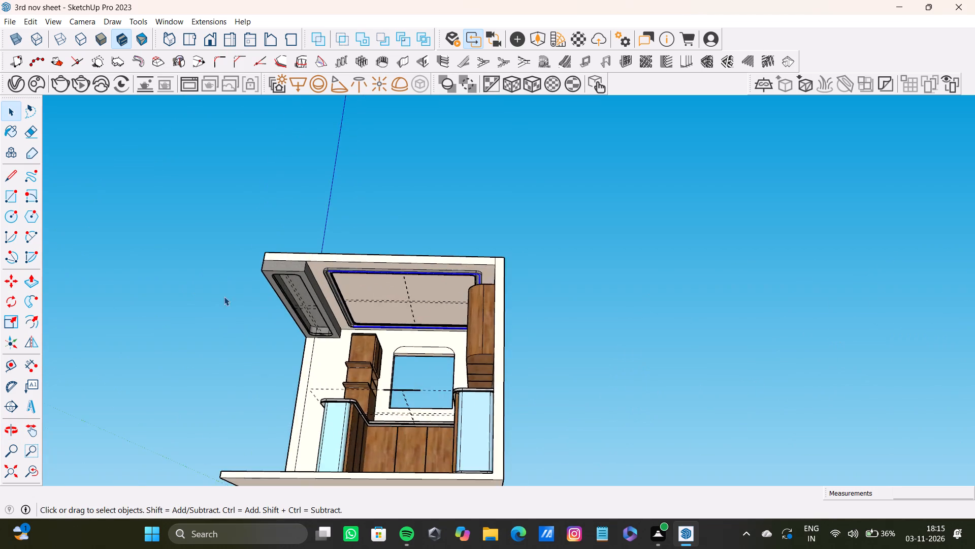
pyautogui.scroll(19, 224, 296)
pyautogui.moveTo(338, 332); pyautogui.dragTo(376, 321, button='middle')
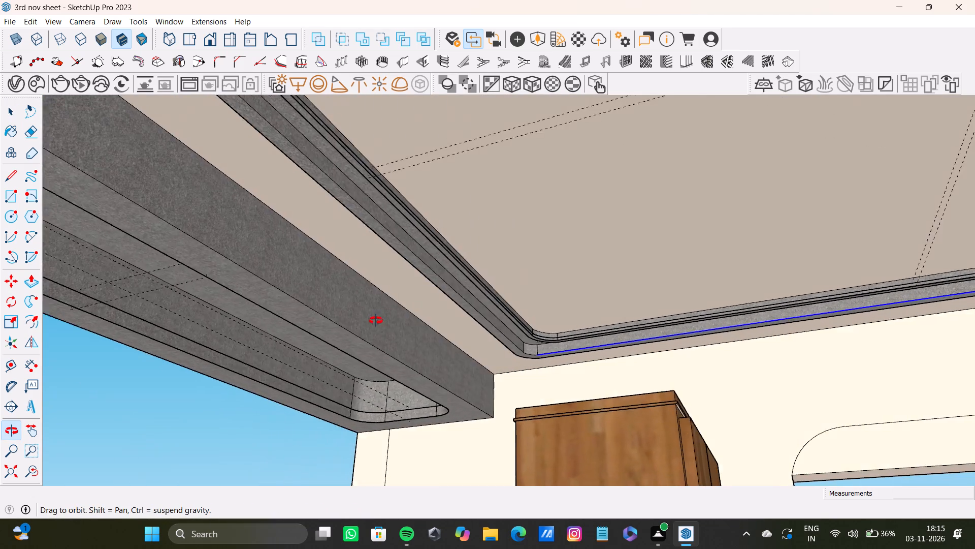
pyautogui.moveTo(376, 321); pyautogui.dragTo(375, 321, button='middle')
pyautogui.keyDown('shift'); pyautogui.scroll(9, 581, 333); pyautogui.keyUp('shift')
pyautogui.keyDown('shift'); pyautogui.click(506, 372); pyautogui.keyUp('shift')
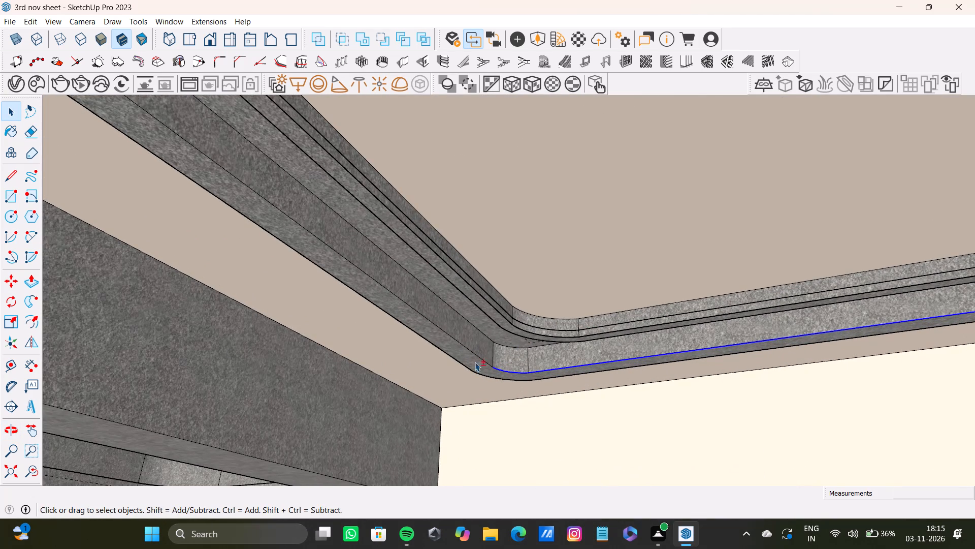
pyautogui.keyDown('shift'); pyautogui.click(479, 358); pyautogui.keyUp('shift')
# Close the outer recess wall's lower edge loop selection with the last light-faced corner's lower arc.
pyautogui.keyDown('shift'); pyautogui.scroll(-8, 479, 356); pyautogui.keyUp('shift')
pyautogui.keyDown('shift'); pyautogui.moveTo(393, 303); pyautogui.dragTo(701, 385, button='middle'); pyautogui.keyUp('shift')
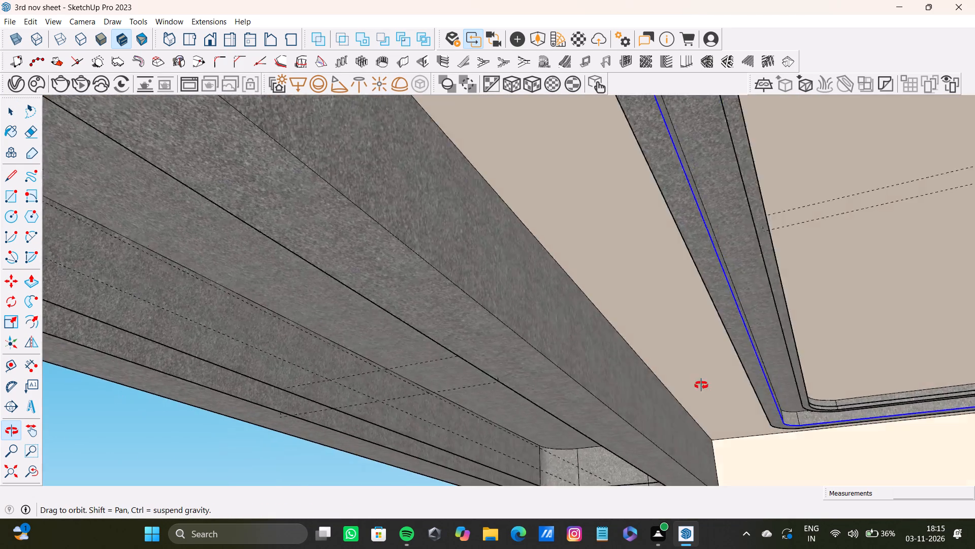
pyautogui.keyDown('shift'); pyautogui.moveTo(701, 385); pyautogui.dragTo(508, 378, button='middle'); pyautogui.keyUp('shift')
pyautogui.keyDown('shift'); pyautogui.scroll(-4, 493, 378); pyautogui.keyUp('shift')
pyautogui.keyDown('shift'); pyautogui.moveTo(370, 326); pyautogui.dragTo(891, 390, button='middle'); pyautogui.keyUp('shift')
pyautogui.scroll(9, 466, 340)
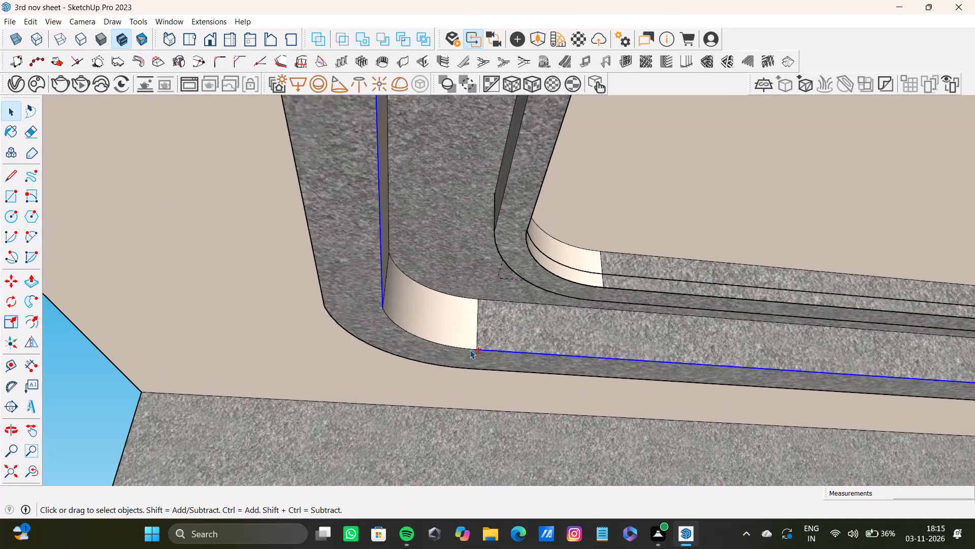
pyautogui.scroll(6, 470, 350)
pyautogui.keyDown('shift'); pyautogui.click(468, 347); pyautogui.keyUp('shift')
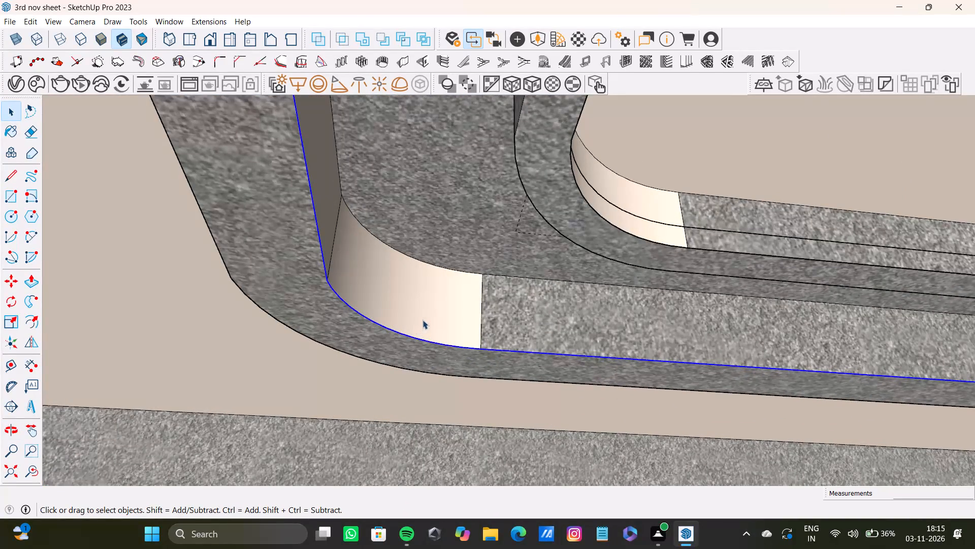
# Copy the selected lower edge loop about 1 1/8" up the outer recess wall.
pyautogui.press('m')
pyautogui.scroll(7, 507, 356)
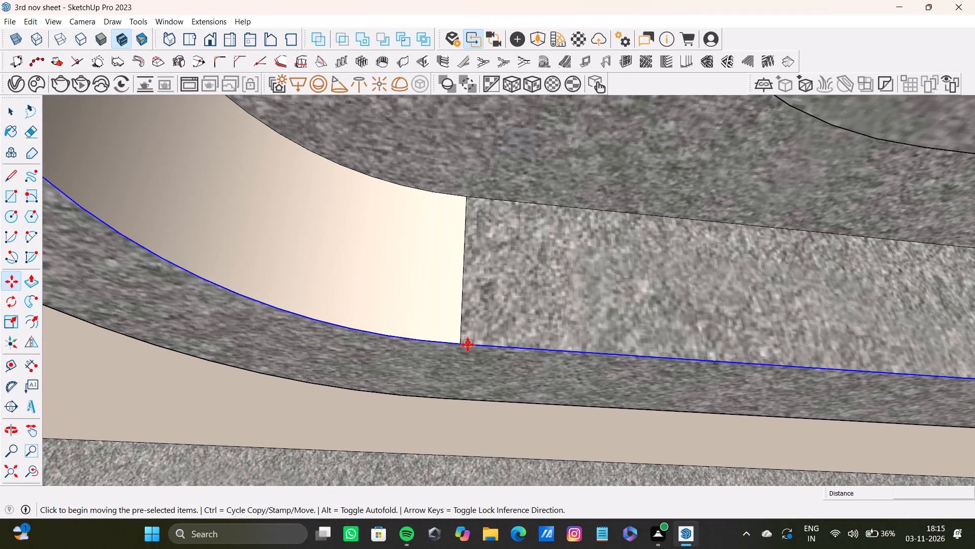
pyautogui.keyDown('ctrl'); pyautogui.click(468, 345); pyautogui.keyUp('ctrl')
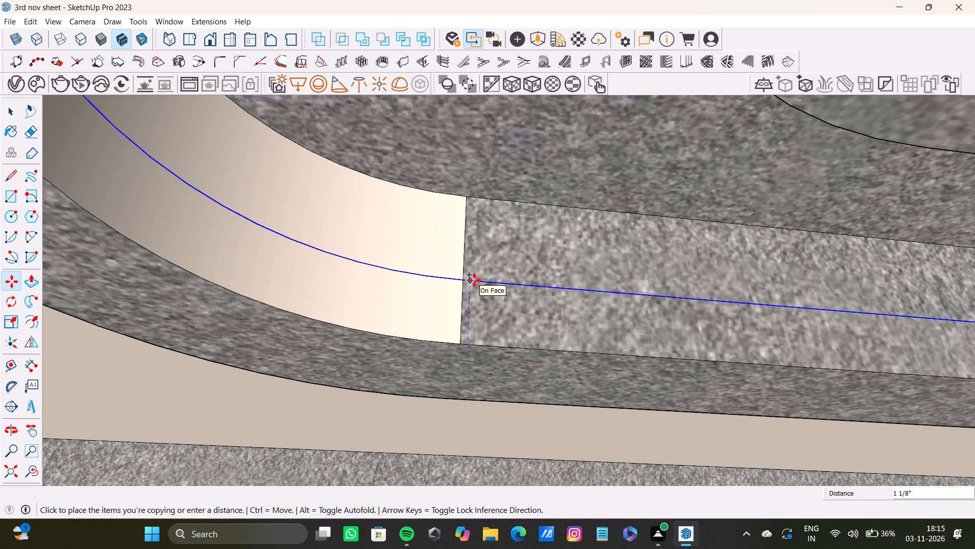
pyautogui.click(474, 280)
# Select the lower band faces and bottom edges at the outer recess's first light-faced corner and along both adjoining sides.
pyautogui.scroll(-12, 528, 301)
pyautogui.moveTo(531, 300); pyautogui.dragTo(398, 344, button='middle')
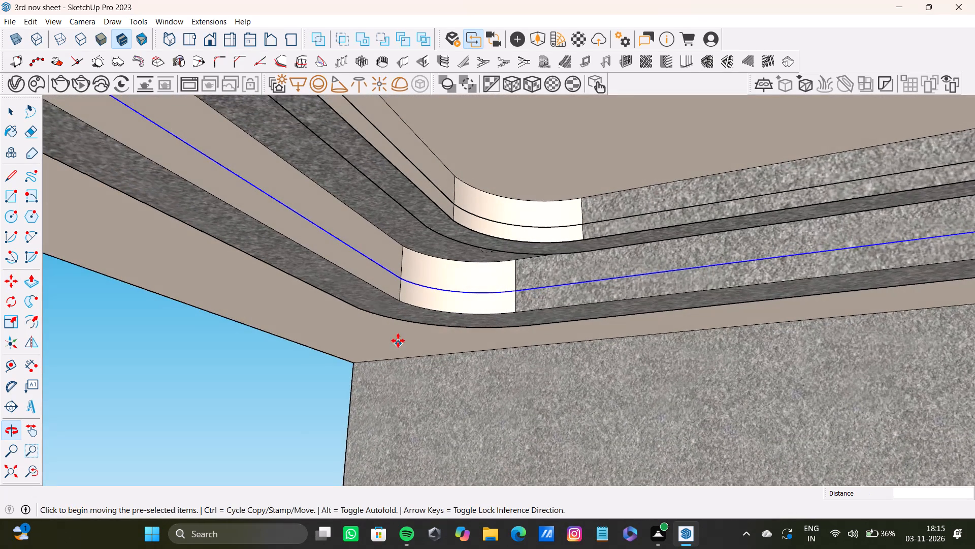
pyautogui.press('space')
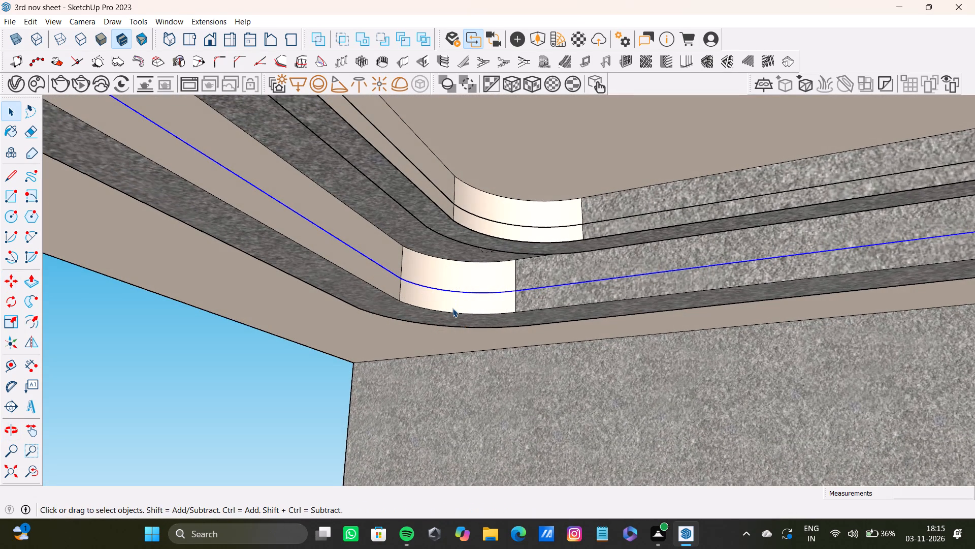
pyautogui.keyDown('shift'); pyautogui.click(463, 303); pyautogui.keyUp('shift')
pyautogui.keyDown('shift'); pyautogui.click(566, 303); pyautogui.keyUp('shift')
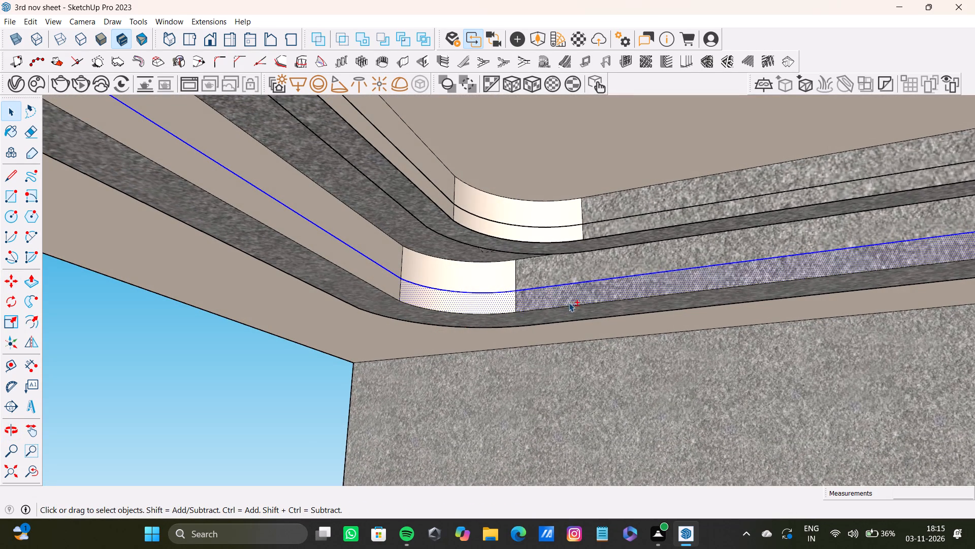
pyautogui.keyDown('shift'); pyautogui.click(572, 304); pyautogui.keyUp('shift')
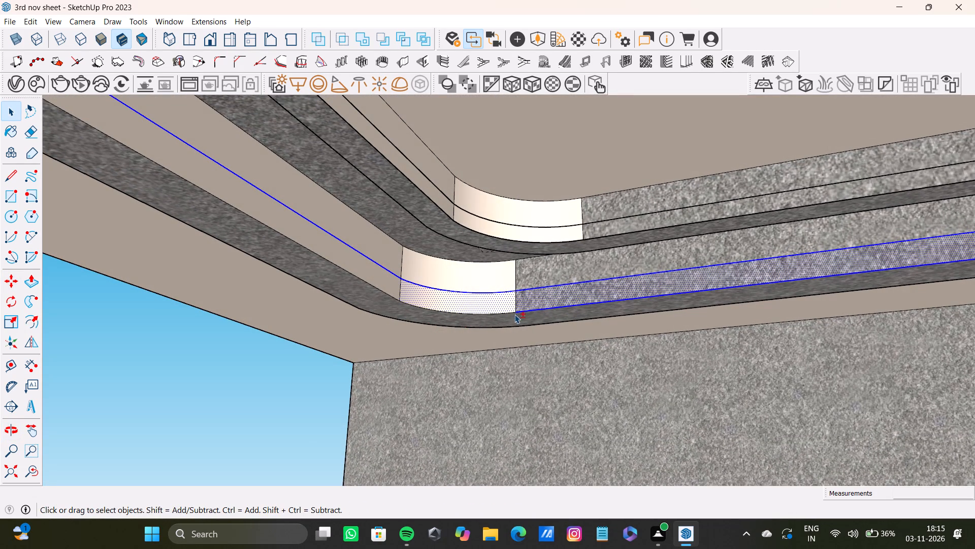
pyautogui.keyDown('shift'); pyautogui.click(514, 314); pyautogui.keyUp('shift')
pyautogui.keyDown('shift'); pyautogui.click(346, 259); pyautogui.keyUp('shift')
pyautogui.keyDown('shift'); pyautogui.click(352, 273); pyautogui.keyUp('shift')
pyautogui.keyDown('shift'); pyautogui.scroll(-3, 355, 272); pyautogui.keyUp('shift')
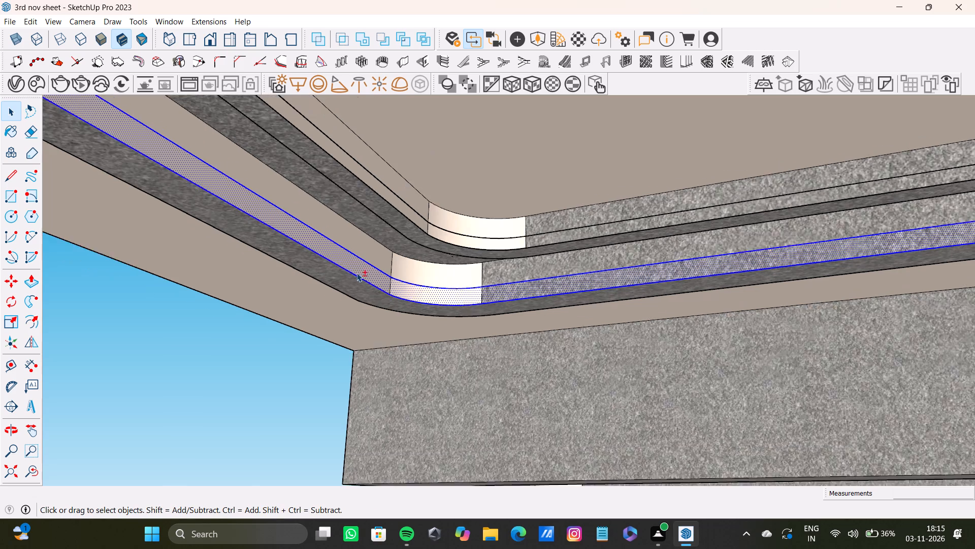
# Add the lower band faces and bottom edges at the grey corner beyond the wall cabinets and along its adjoining sides to the selection.
pyautogui.keyDown('shift'); pyautogui.scroll(-5, 356, 272); pyautogui.keyUp('shift')
pyautogui.keyDown('shift'); pyautogui.moveTo(531, 289); pyautogui.dragTo(402, 297, button='middle'); pyautogui.keyUp('shift')
pyautogui.keyDown('shift'); pyautogui.scroll(-4, 425, 290); pyautogui.keyUp('shift')
pyautogui.keyDown('shift'); pyautogui.scroll(1, 425, 290); pyautogui.keyUp('shift')
pyautogui.keyDown('shift'); pyautogui.moveTo(425, 290); pyautogui.dragTo(847, 354, button='middle'); pyautogui.keyUp('shift')
pyautogui.scroll(-3, 537, 368)
pyautogui.keyDown('shift'); pyautogui.moveTo(505, 380); pyautogui.dragTo(817, 366, button='middle'); pyautogui.keyUp('shift')
pyautogui.scroll(-3, 444, 368)
pyautogui.moveTo(429, 372); pyautogui.dragTo(473, 364, button='middle')
pyautogui.keyDown('shift'); pyautogui.scroll(4, 421, 381); pyautogui.keyUp('shift')
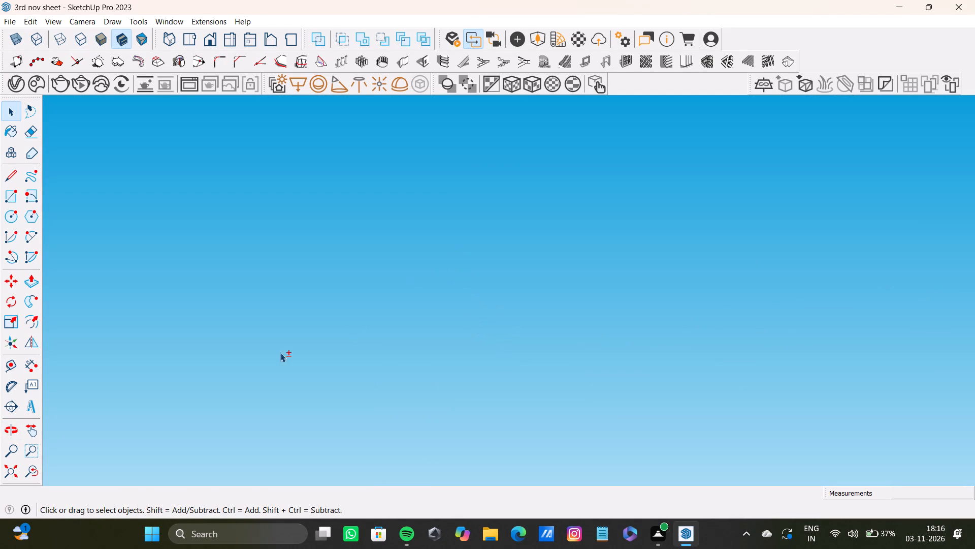
pyautogui.keyDown('shift'); pyautogui.moveTo(12, 468); pyautogui.dragTo(18, 463); pyautogui.keyUp('shift')
pyautogui.moveTo(424, 352); pyautogui.dragTo(261, 421, button='middle')
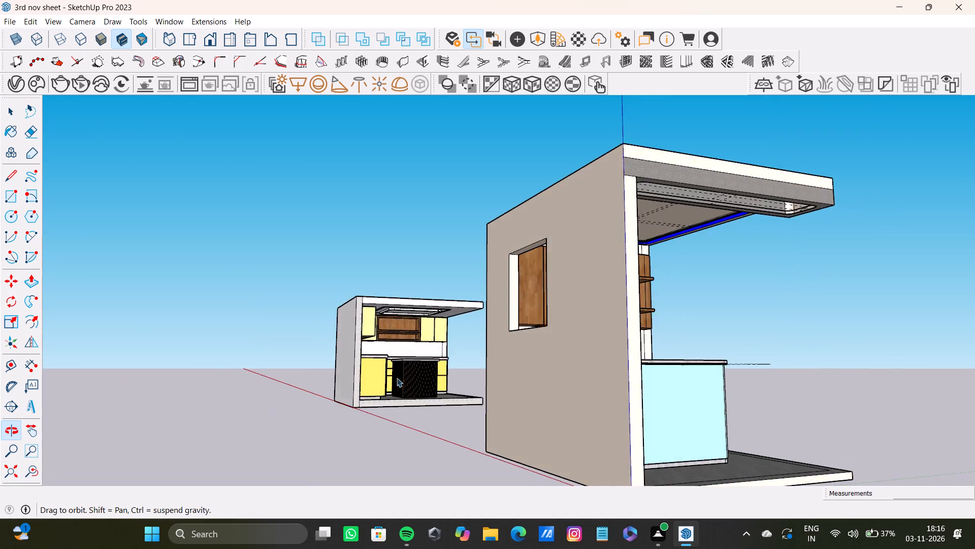
pyautogui.scroll(3, 665, 326)
pyautogui.moveTo(609, 303); pyautogui.dragTo(417, 303, button='middle')
pyautogui.scroll(8, 363, 203)
pyautogui.keyDown('shift'); pyautogui.scroll(10, 502, 174); pyautogui.keyUp('shift')
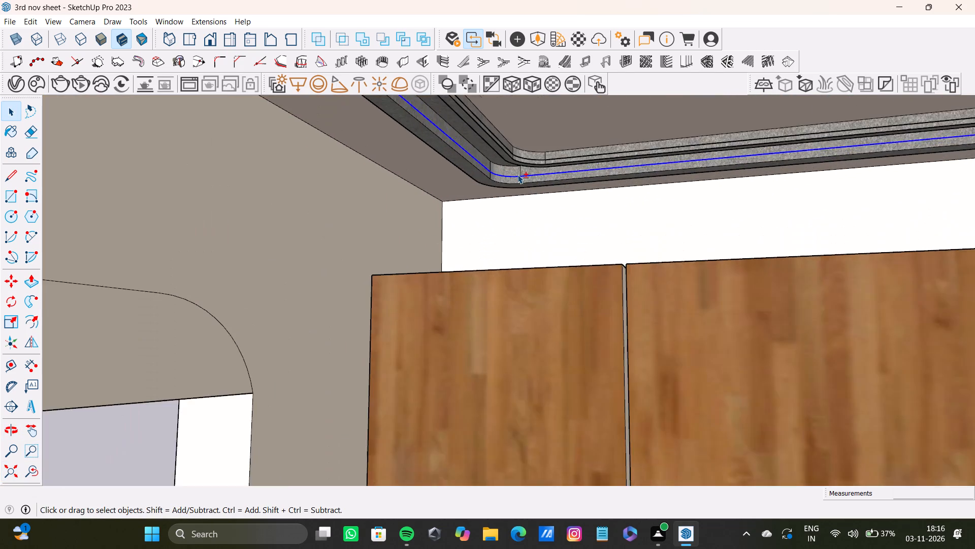
pyautogui.keyDown('shift'); pyautogui.scroll(10, 517, 174); pyautogui.keyUp('shift')
pyautogui.keyDown('shift'); pyautogui.click(519, 176); pyautogui.keyUp('shift')
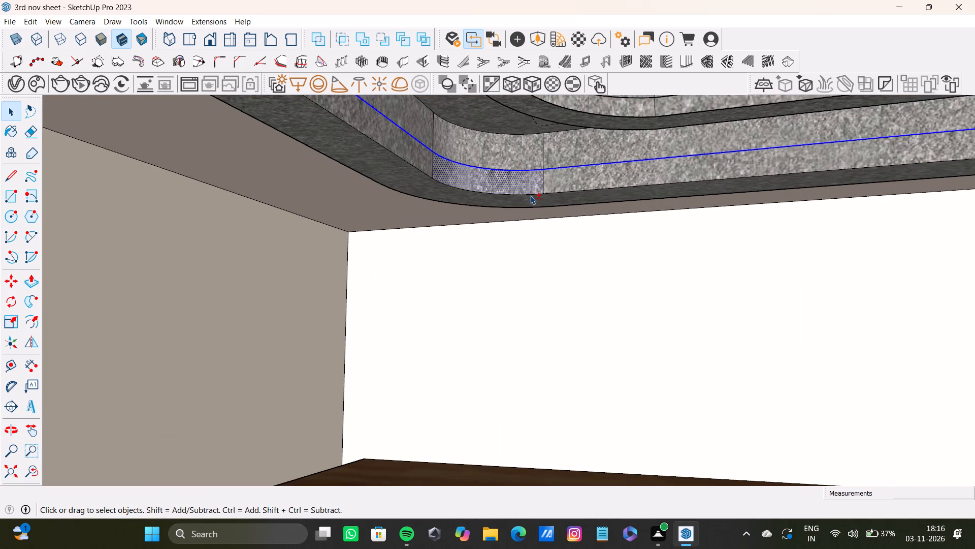
pyautogui.keyDown('shift'); pyautogui.click(532, 194); pyautogui.keyUp('shift')
pyautogui.keyDown('shift'); pyautogui.click(569, 182); pyautogui.keyUp('shift')
pyautogui.keyDown('shift'); pyautogui.click(575, 190); pyautogui.keyUp('shift')
pyautogui.keyDown('shift'); pyautogui.click(395, 141); pyautogui.keyUp('shift')
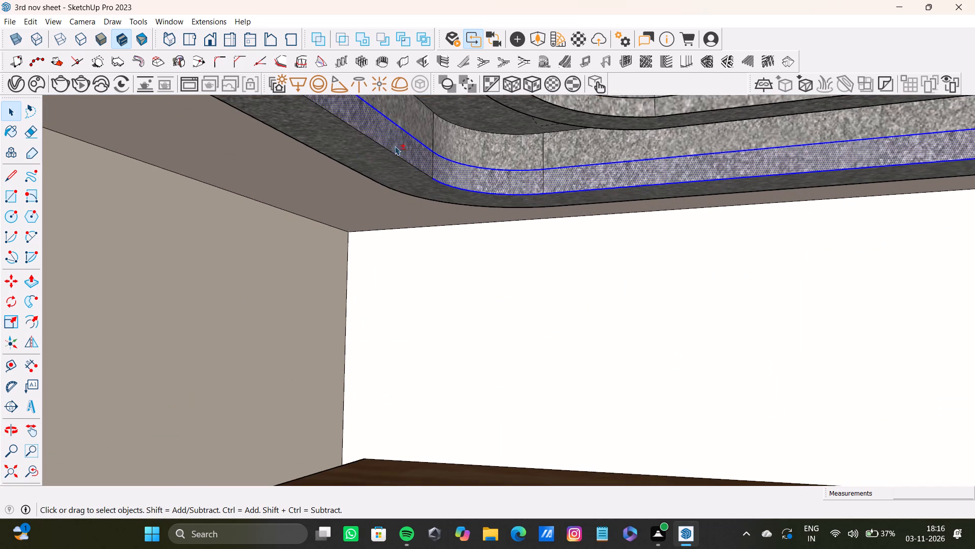
pyautogui.keyDown('shift'); pyautogui.click(399, 158); pyautogui.keyUp('shift')
# Add the lower band face and bottom arc at the light-faced corner above the rounded wall cabinet to the selection.
pyautogui.keyDown('shift'); pyautogui.scroll(-16, 438, 161); pyautogui.keyUp('shift')
pyautogui.keyDown('shift'); pyautogui.moveTo(777, 243); pyautogui.dragTo(704, 314, button='middle'); pyautogui.keyUp('shift')
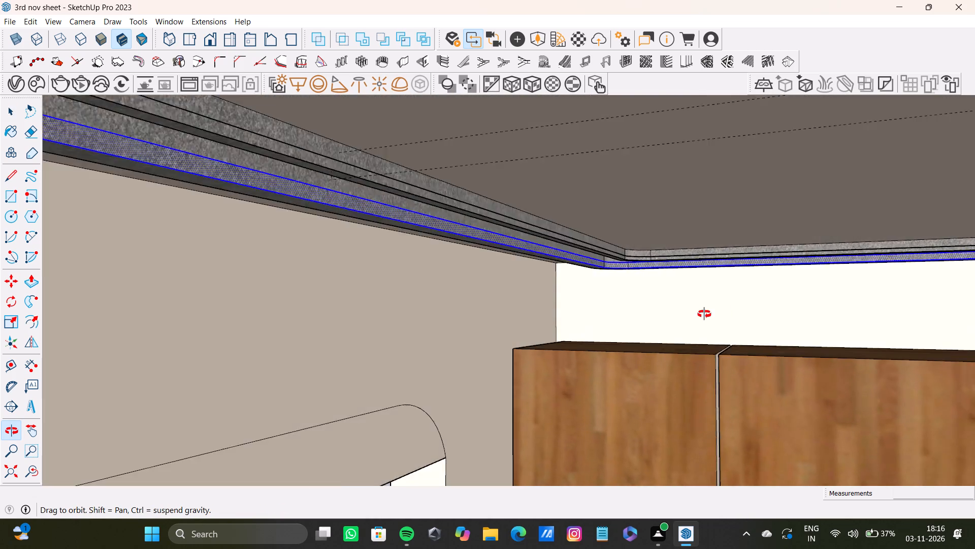
pyautogui.keyDown('shift'); pyautogui.moveTo(704, 314); pyautogui.dragTo(792, 271, button='middle'); pyautogui.keyUp('shift')
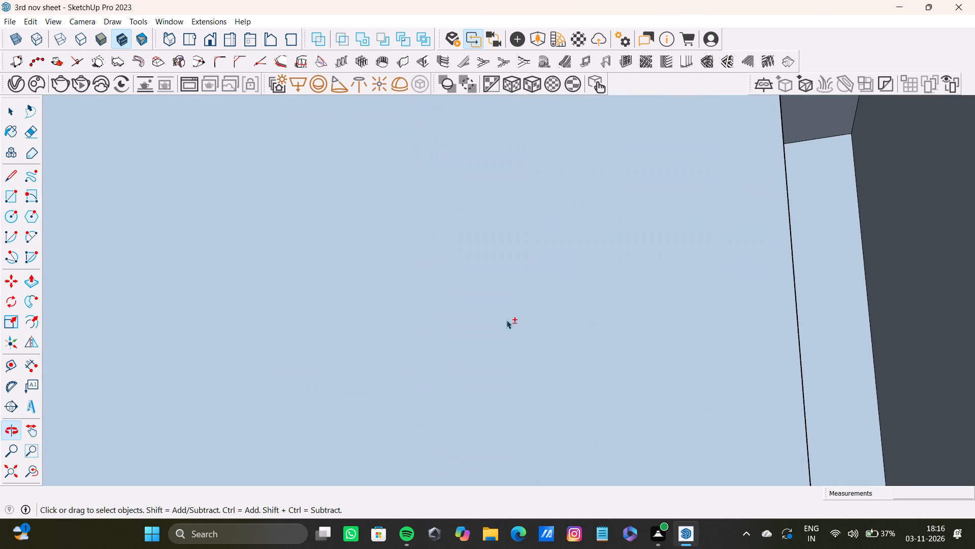
pyautogui.click(30, 469)
pyautogui.click(5, 466)
pyautogui.moveTo(485, 312); pyautogui.dragTo(592, 324, button='middle')
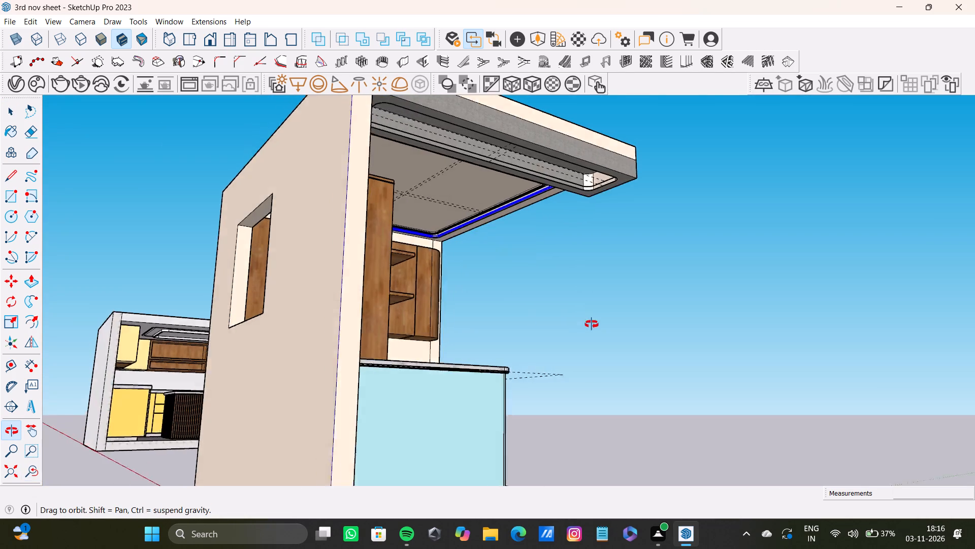
pyautogui.moveTo(592, 324); pyautogui.dragTo(590, 308, button='middle')
pyautogui.scroll(11, 533, 222)
pyautogui.scroll(-7, 266, 259)
pyautogui.moveTo(267, 266); pyautogui.dragTo(462, 306, button='middle')
pyautogui.keyDown('shift'); pyautogui.scroll(-1, 461, 306); pyautogui.keyUp('shift')
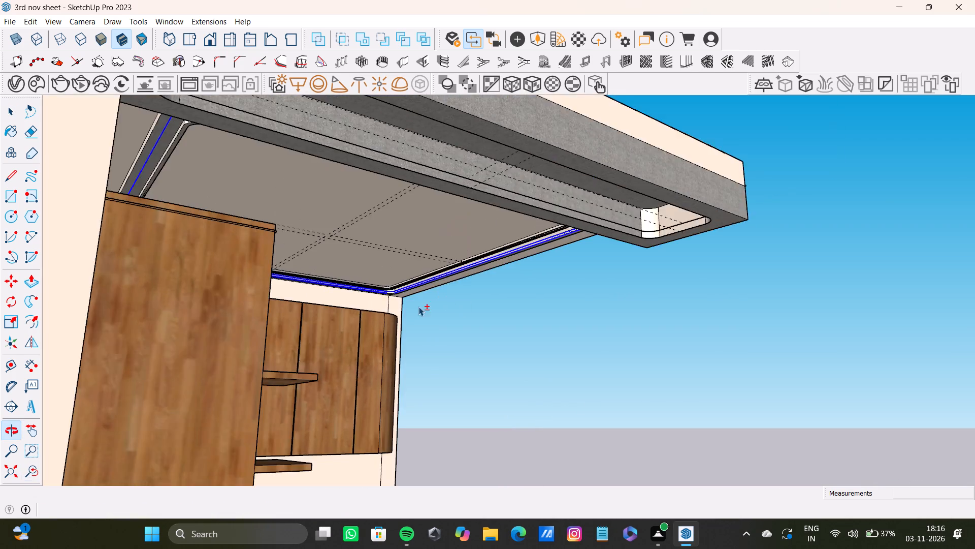
pyautogui.scroll(20, 403, 307)
pyautogui.scroll(5, 403, 307)
pyautogui.keyDown('shift'); pyautogui.click(414, 294); pyautogui.keyUp('shift')
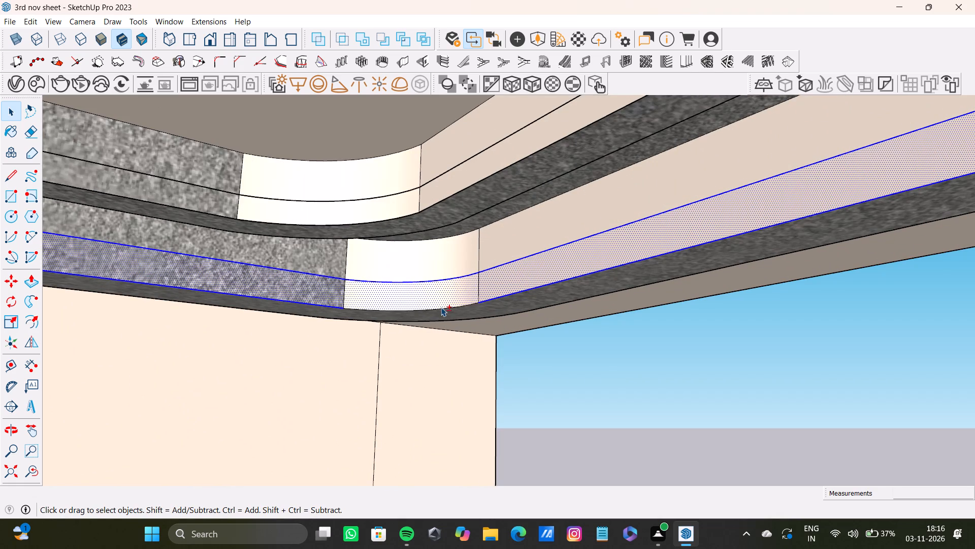
pyautogui.keyDown('shift'); pyautogui.click(441, 308); pyautogui.keyUp('shift')
# Group the selected lower band faces and edges of the outer recess wall.
pyautogui.keyDown('shift'); pyautogui.scroll(-4, 467, 306); pyautogui.keyUp('shift')
pyautogui.keyDown('shift'); pyautogui.moveTo(494, 294); pyautogui.dragTo(611, 309, button='middle'); pyautogui.keyUp('shift')
pyautogui.scroll(-5, 618, 302)
pyautogui.keyDown('shift'); pyautogui.moveTo(713, 313); pyautogui.dragTo(526, 301, button='middle'); pyautogui.keyUp('shift')
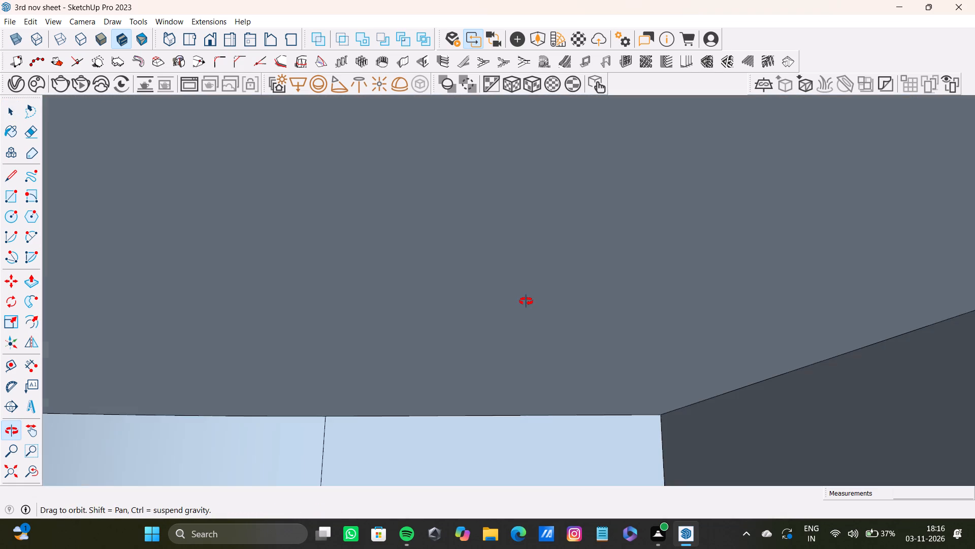
pyautogui.keyDown('shift'); pyautogui.moveTo(526, 301); pyautogui.dragTo(457, 301, button='middle'); pyautogui.keyUp('shift')
pyautogui.click(2, 470)
pyautogui.moveTo(234, 421); pyautogui.dragTo(116, 462, button='middle')
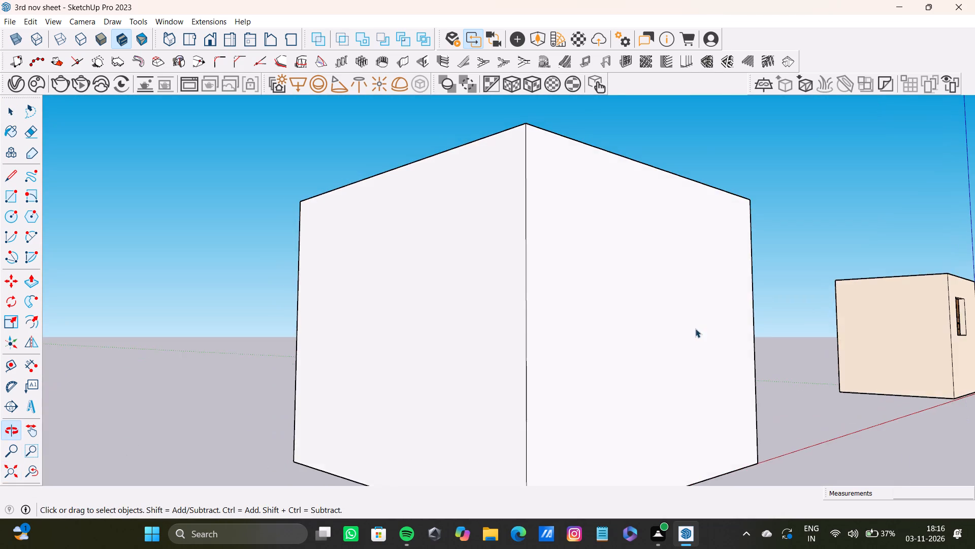
pyautogui.moveTo(691, 328); pyautogui.dragTo(136, 351, button='middle')
pyautogui.scroll(-2, 622, 301)
pyautogui.moveTo(445, 310); pyautogui.dragTo(297, 314, button='middle')
pyautogui.scroll(-12, 766, 307)
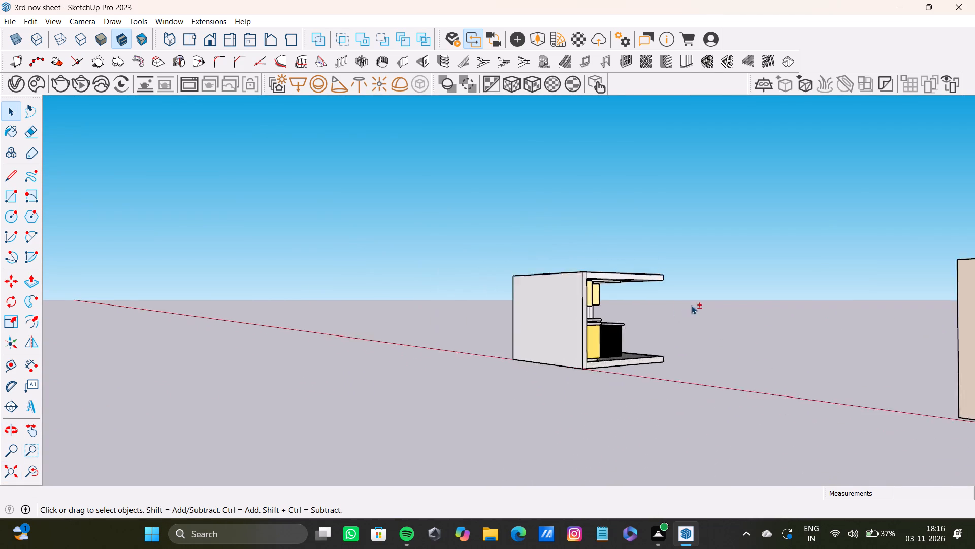
pyautogui.keyDown('shift'); pyautogui.moveTo(763, 306); pyautogui.dragTo(220, 317, button='middle'); pyautogui.keyUp('shift')
pyautogui.scroll(-1, 220, 322)
pyautogui.scroll(8, 515, 305)
pyautogui.keyDown('shift'); pyautogui.moveTo(248, 295); pyautogui.dragTo(419, 300, button='middle'); pyautogui.keyUp('shift')
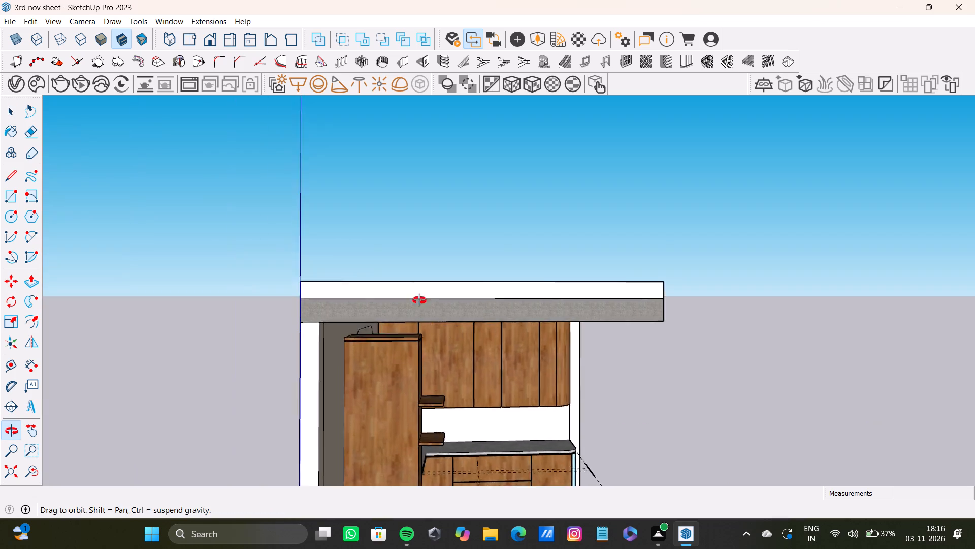
pyautogui.keyDown('shift'); pyautogui.moveTo(419, 300); pyautogui.dragTo(369, 216, button='middle'); pyautogui.keyUp('shift')
pyautogui.scroll(9, 453, 293)
pyautogui.scroll(1, 515, 380)
pyautogui.keyDown('shift'); pyautogui.moveTo(515, 380); pyautogui.dragTo(671, 365, button='middle'); pyautogui.keyUp('shift')
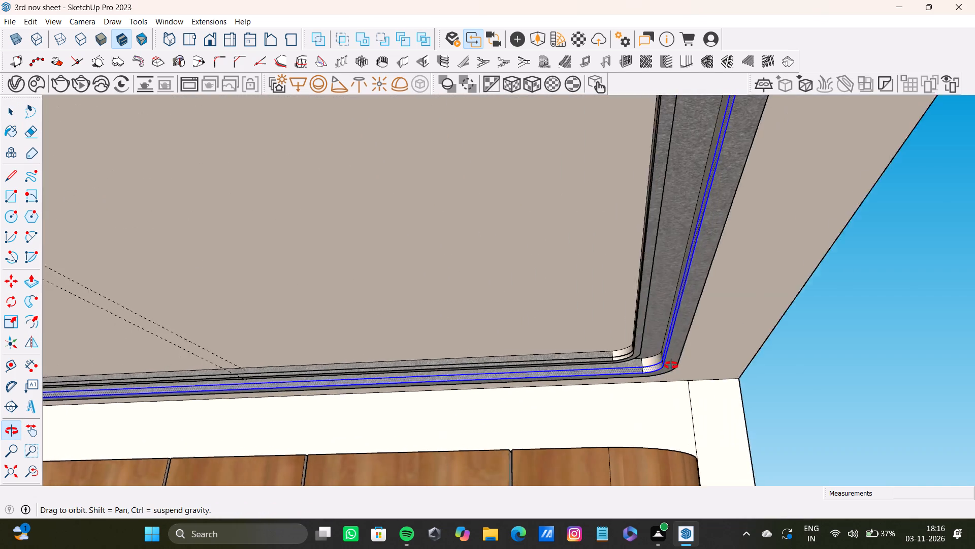
pyautogui.keyDown('shift'); pyautogui.moveTo(671, 365); pyautogui.dragTo(726, 389, button='middle'); pyautogui.keyUp('shift')
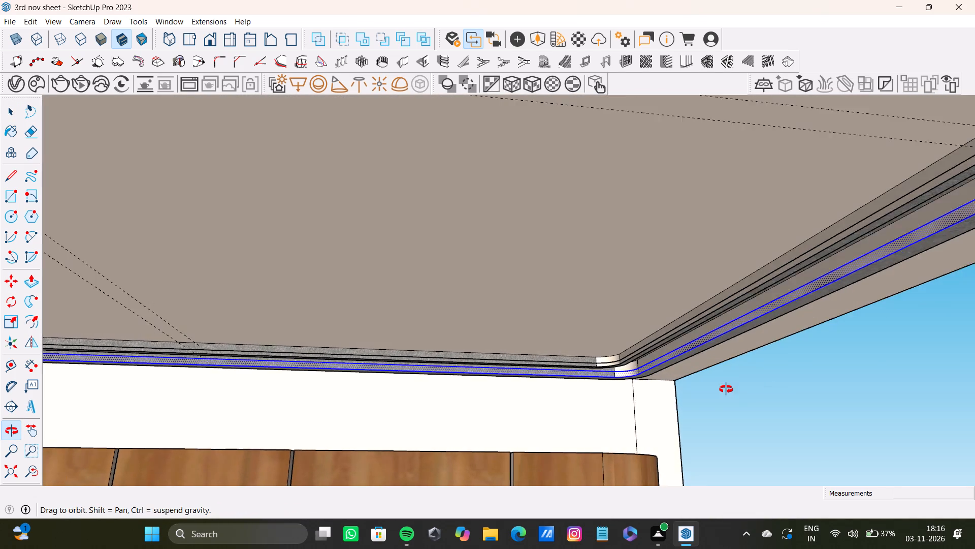
pyautogui.keyDown('shift'); pyautogui.moveTo(726, 389); pyautogui.dragTo(680, 333, button='middle'); pyautogui.keyUp('shift')
pyautogui.scroll(11, 622, 324)
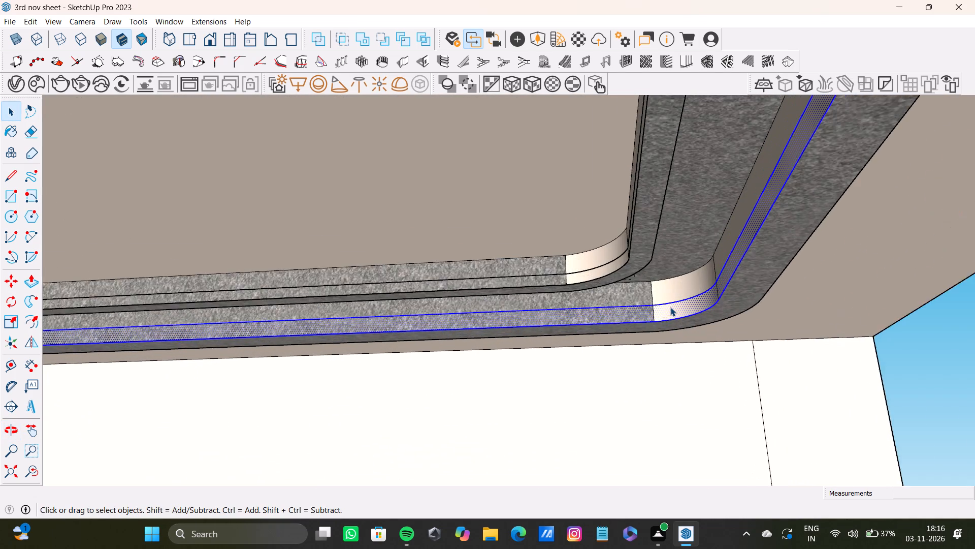
pyautogui.scroll(9, 670, 307)
pyautogui.rightClick(565, 319)
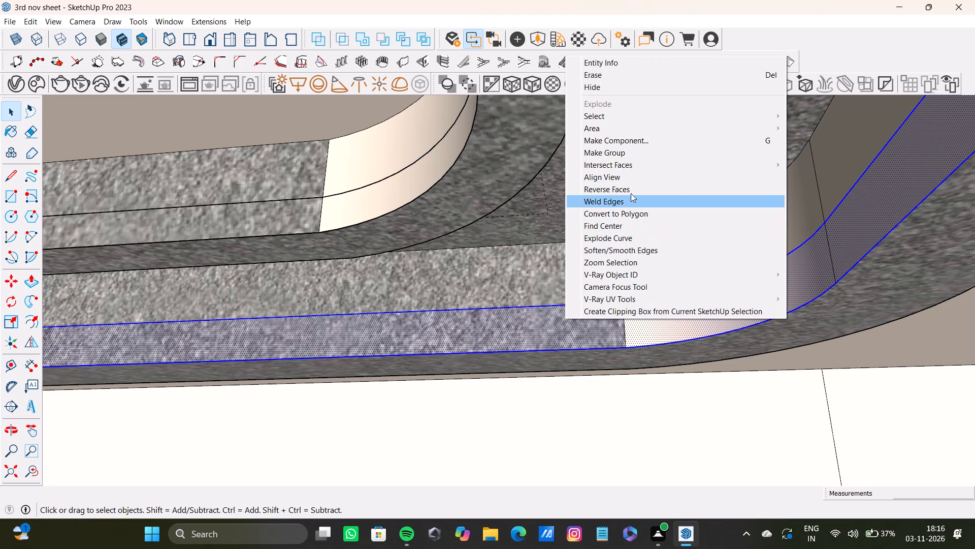
pyautogui.click(633, 154)
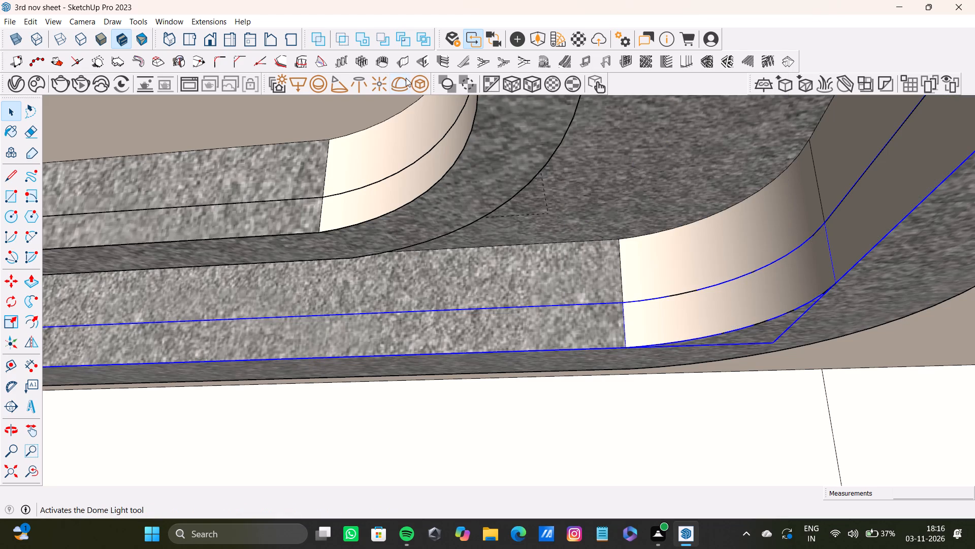
# Convert the outer recess band group into a V-Ray mesh light.
pyautogui.click(415, 80)
pyautogui.scroll(-12, 429, 197)
pyautogui.moveTo(433, 193); pyautogui.dragTo(551, 215, button='middle')
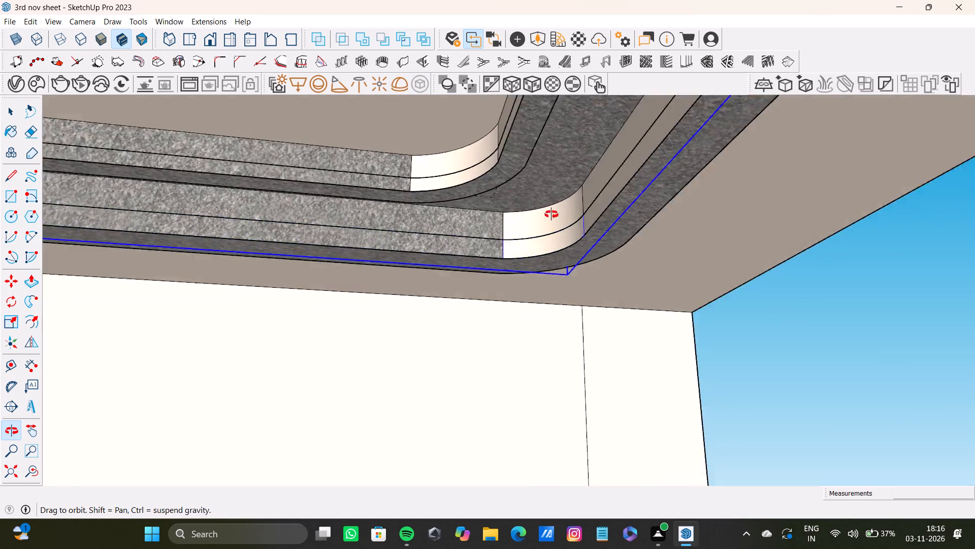
pyautogui.moveTo(551, 215); pyautogui.dragTo(590, 256, button='middle')
pyautogui.scroll(3, 493, 194)
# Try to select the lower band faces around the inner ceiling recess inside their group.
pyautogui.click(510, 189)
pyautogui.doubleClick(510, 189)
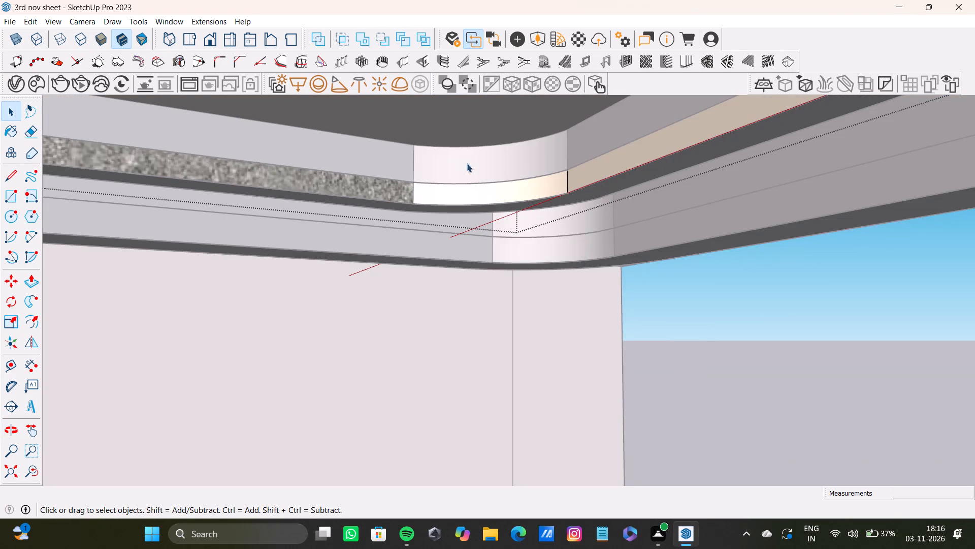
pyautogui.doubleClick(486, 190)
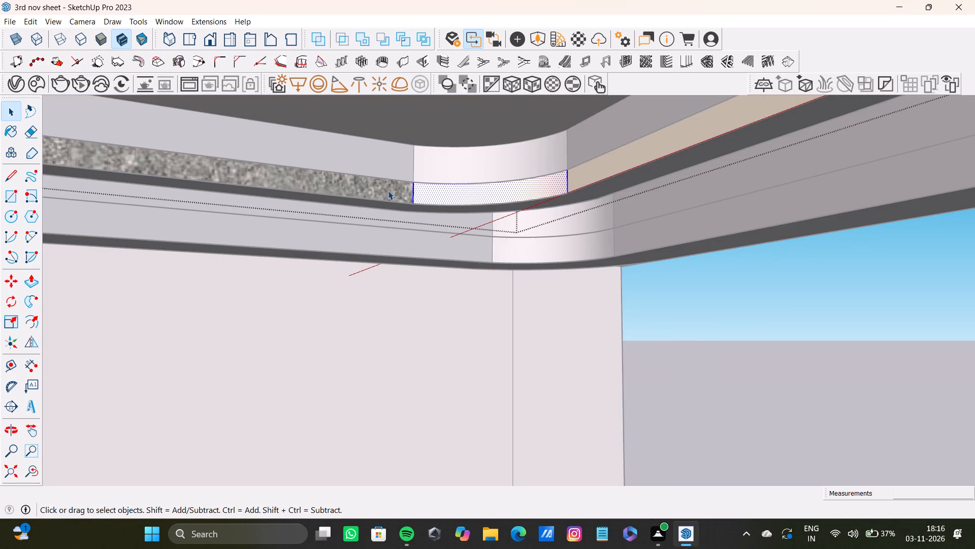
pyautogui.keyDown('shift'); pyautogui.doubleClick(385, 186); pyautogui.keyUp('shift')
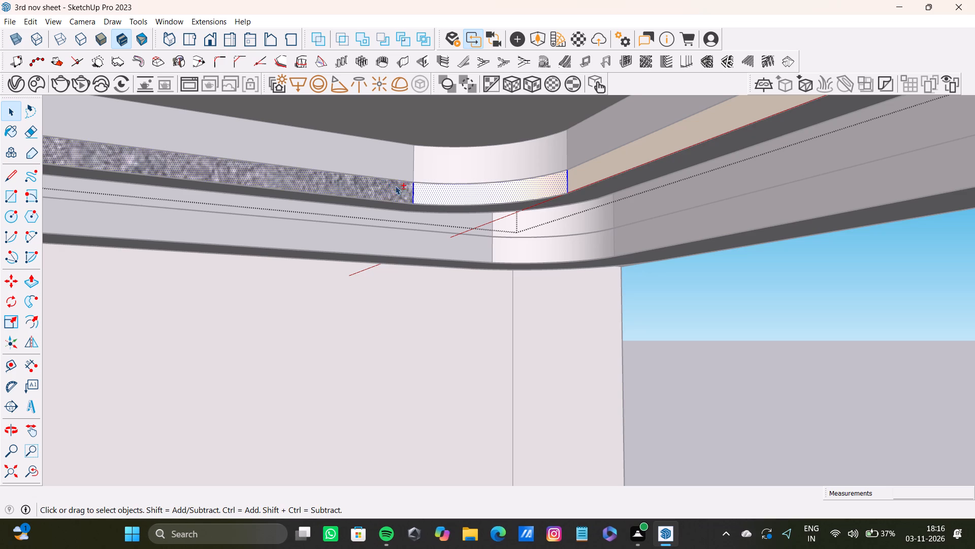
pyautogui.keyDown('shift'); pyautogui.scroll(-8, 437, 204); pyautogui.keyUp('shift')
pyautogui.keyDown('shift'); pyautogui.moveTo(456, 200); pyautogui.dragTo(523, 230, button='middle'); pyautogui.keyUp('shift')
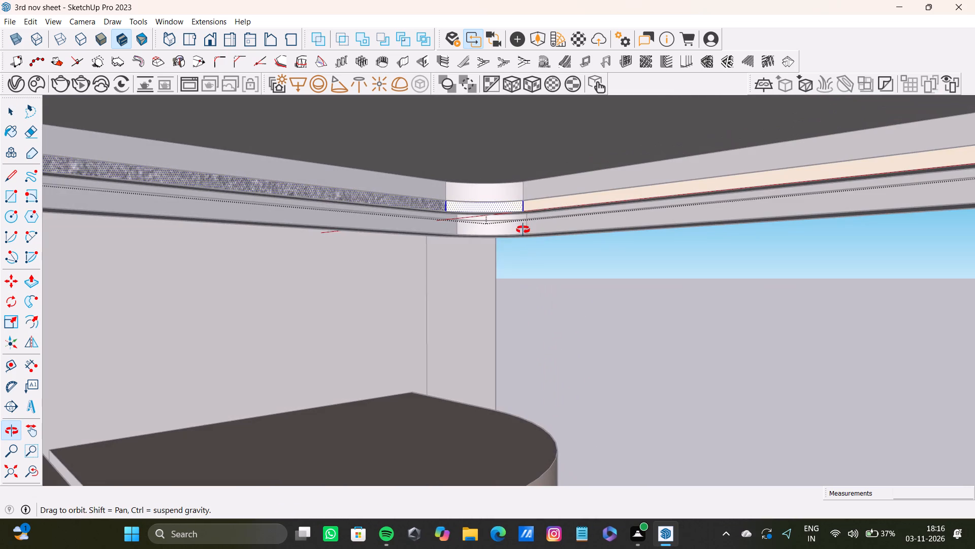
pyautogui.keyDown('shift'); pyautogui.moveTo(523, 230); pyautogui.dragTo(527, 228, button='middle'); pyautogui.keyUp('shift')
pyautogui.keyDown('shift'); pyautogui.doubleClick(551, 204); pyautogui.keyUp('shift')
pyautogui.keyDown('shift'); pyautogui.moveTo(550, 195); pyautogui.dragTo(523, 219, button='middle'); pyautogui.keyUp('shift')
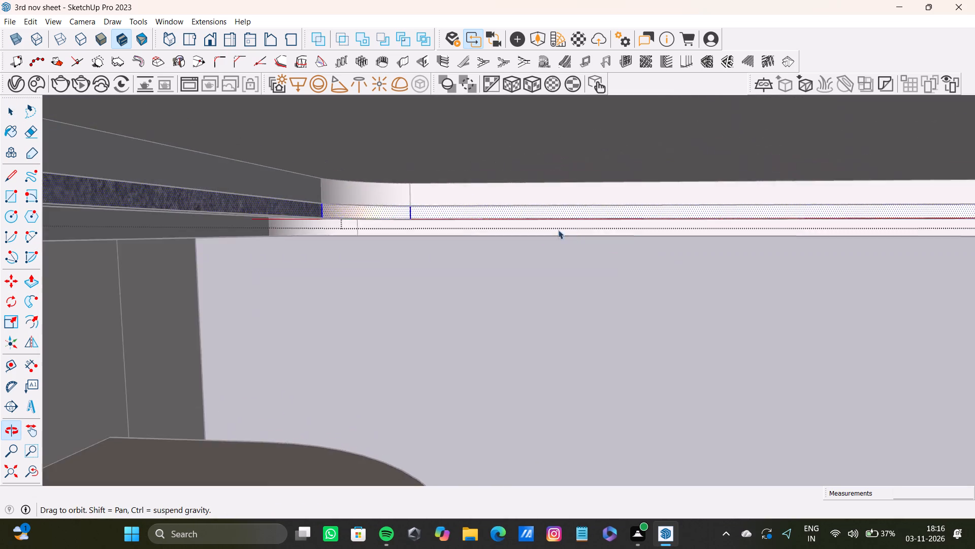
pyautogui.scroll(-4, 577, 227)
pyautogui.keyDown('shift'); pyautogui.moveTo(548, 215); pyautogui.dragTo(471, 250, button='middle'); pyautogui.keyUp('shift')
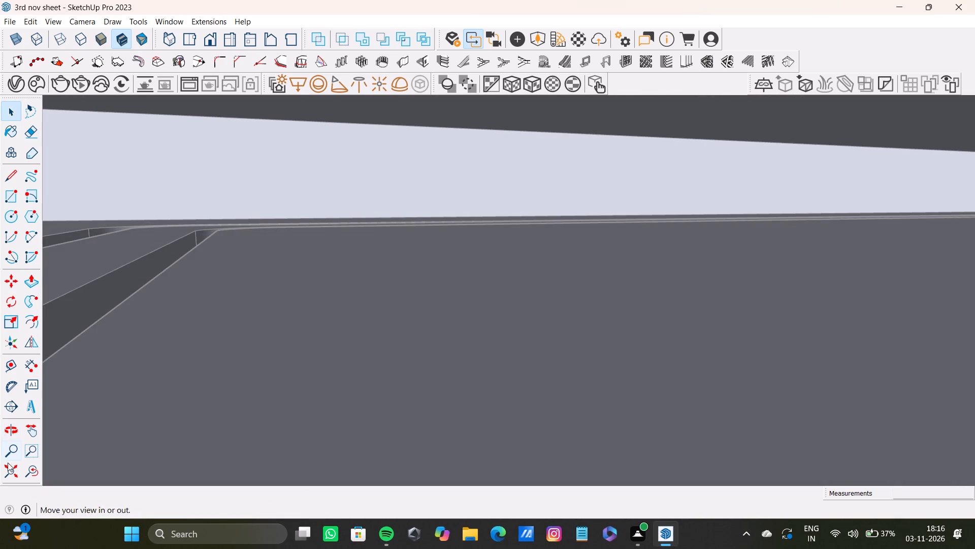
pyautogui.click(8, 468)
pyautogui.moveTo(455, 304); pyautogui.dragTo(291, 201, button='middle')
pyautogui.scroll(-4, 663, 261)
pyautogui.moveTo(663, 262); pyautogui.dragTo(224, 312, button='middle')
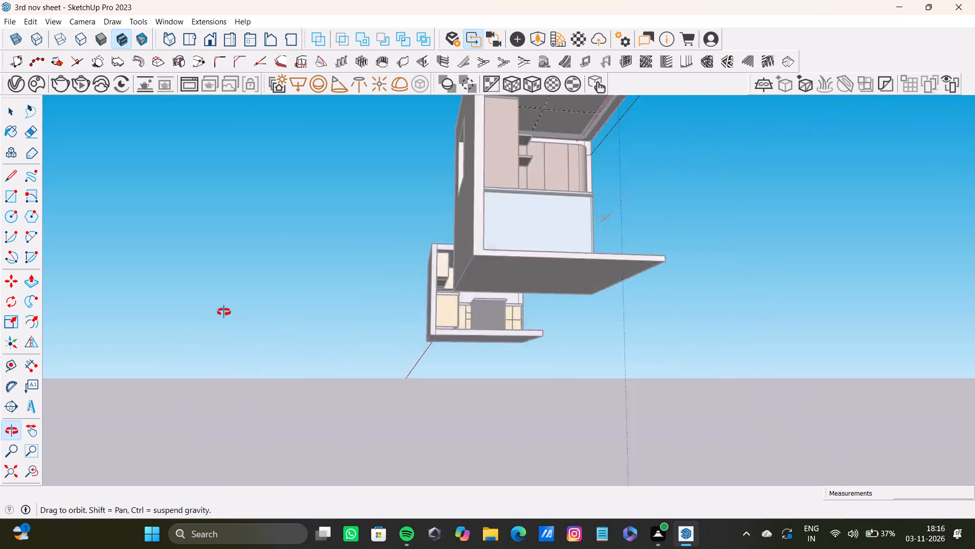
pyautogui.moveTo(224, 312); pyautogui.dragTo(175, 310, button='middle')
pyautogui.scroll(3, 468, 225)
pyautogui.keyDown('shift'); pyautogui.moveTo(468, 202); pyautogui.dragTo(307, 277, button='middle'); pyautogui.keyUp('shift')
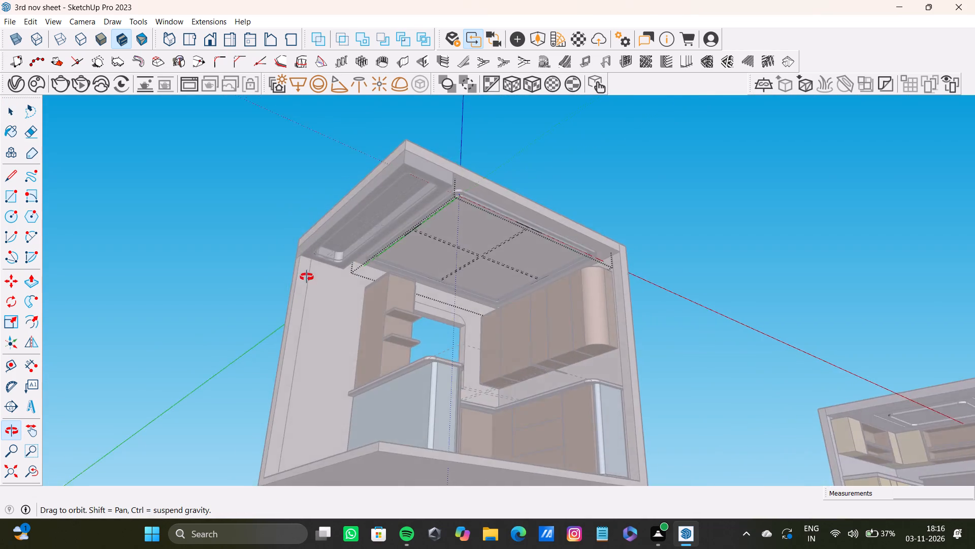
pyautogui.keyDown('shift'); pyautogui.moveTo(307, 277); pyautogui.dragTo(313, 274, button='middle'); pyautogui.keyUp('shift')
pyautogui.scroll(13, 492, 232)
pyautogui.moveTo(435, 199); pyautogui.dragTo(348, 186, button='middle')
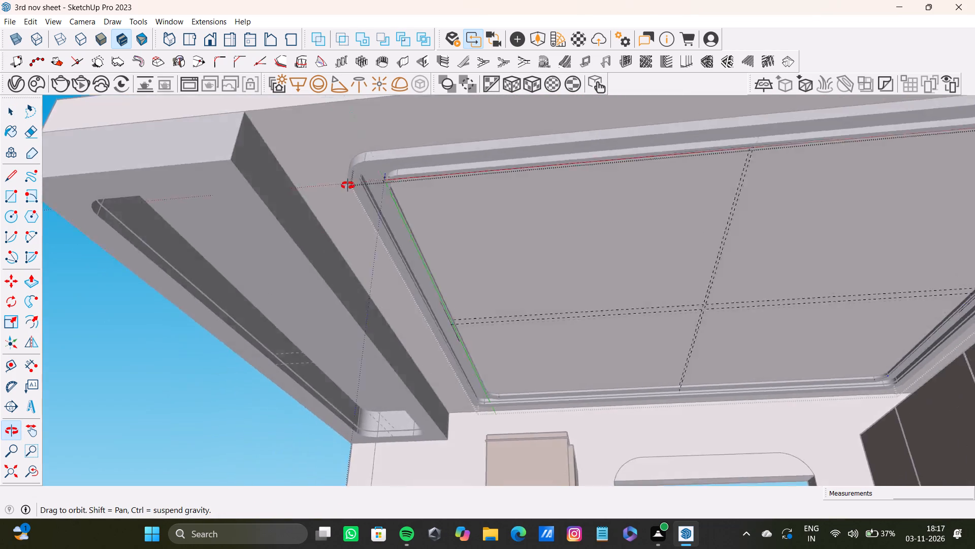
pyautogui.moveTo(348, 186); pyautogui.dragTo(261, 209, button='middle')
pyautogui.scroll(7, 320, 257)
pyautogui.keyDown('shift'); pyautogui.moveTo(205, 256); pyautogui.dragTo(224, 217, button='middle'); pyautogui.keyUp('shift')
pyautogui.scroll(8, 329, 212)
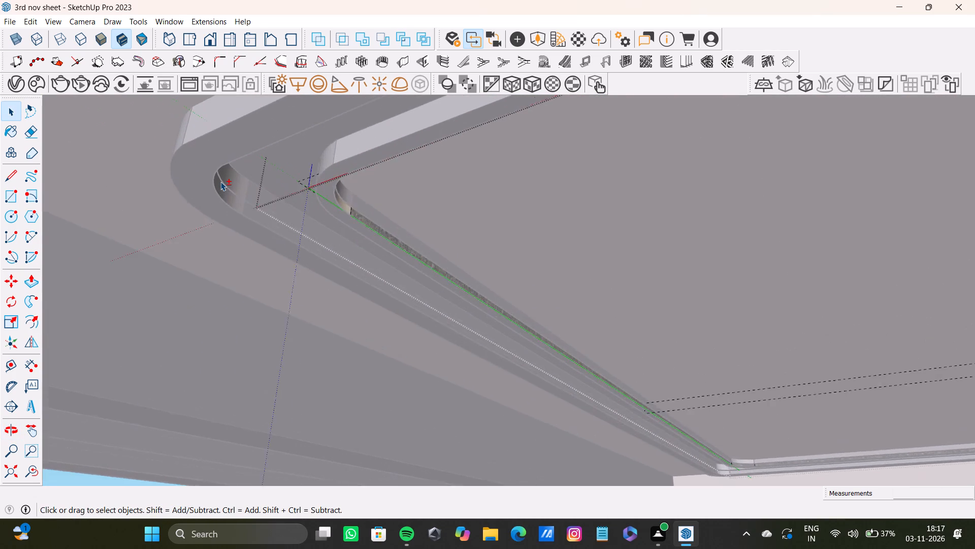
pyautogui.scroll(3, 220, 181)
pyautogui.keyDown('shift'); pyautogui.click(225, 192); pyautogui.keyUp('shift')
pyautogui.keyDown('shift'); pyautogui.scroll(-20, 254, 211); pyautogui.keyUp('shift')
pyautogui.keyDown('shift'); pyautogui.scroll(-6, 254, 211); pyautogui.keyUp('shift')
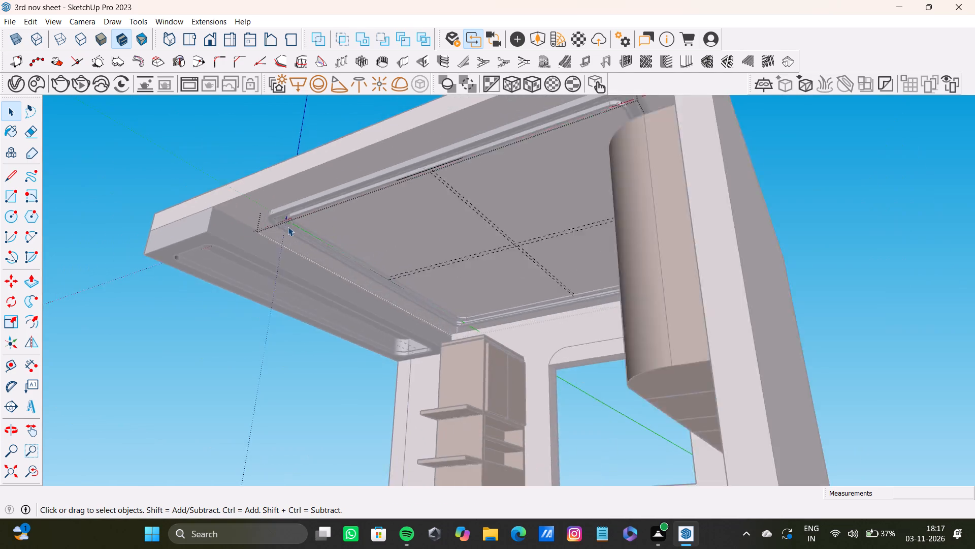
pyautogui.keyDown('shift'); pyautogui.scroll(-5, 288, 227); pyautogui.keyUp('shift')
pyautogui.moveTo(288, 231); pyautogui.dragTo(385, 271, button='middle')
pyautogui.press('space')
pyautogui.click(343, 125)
# Examine the whole wood-and-blue kitchen and its ceiling recesses from the open front side.
pyautogui.scroll(-4, 375, 225)
pyautogui.moveTo(382, 248); pyautogui.dragTo(604, 237, button='middle')
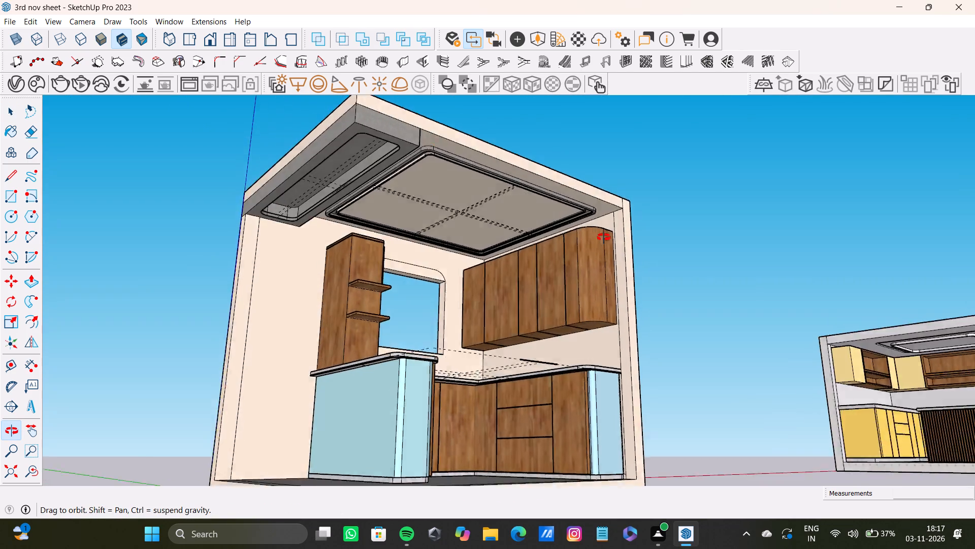
pyautogui.moveTo(604, 237); pyautogui.dragTo(422, 273, button='middle')
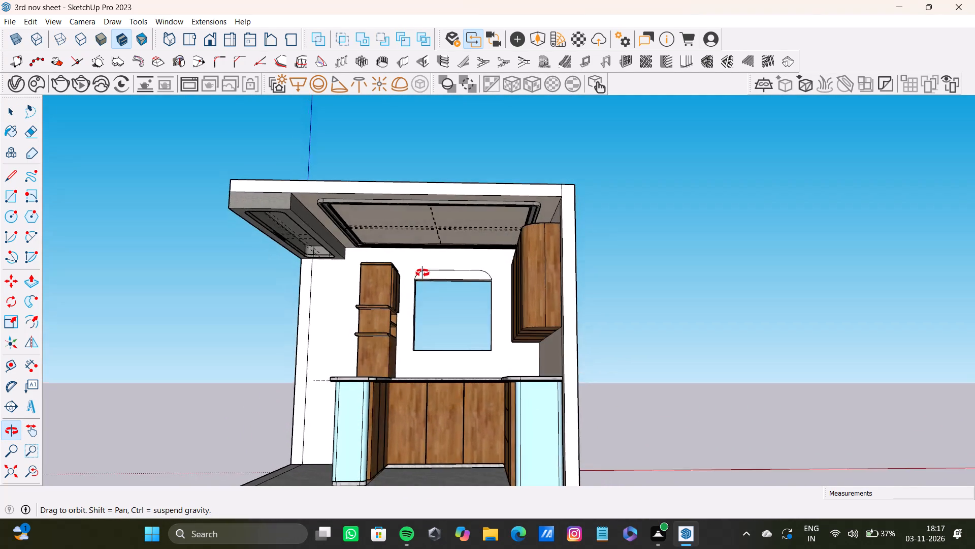
pyautogui.moveTo(422, 273); pyautogui.dragTo(506, 308, button='middle')
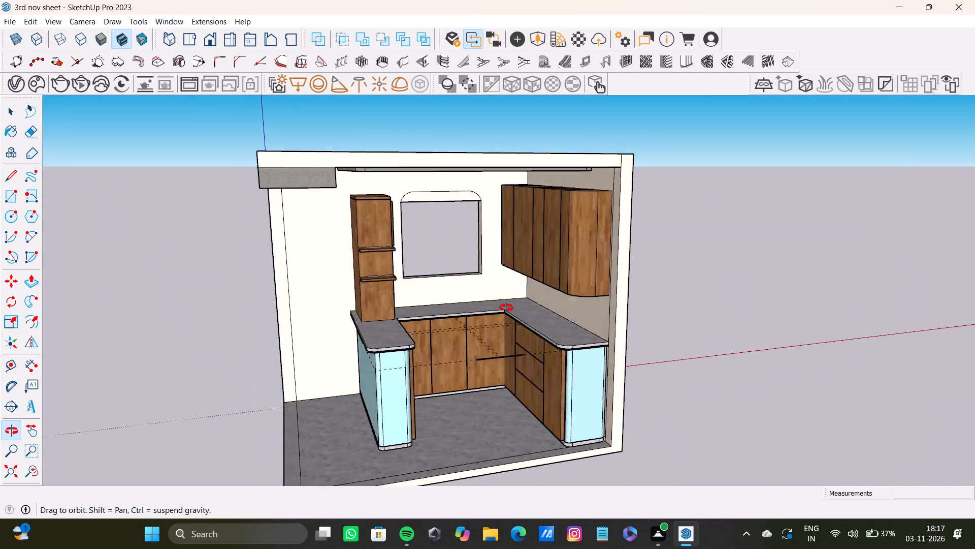
pyautogui.moveTo(506, 308); pyautogui.dragTo(491, 308, button='middle')
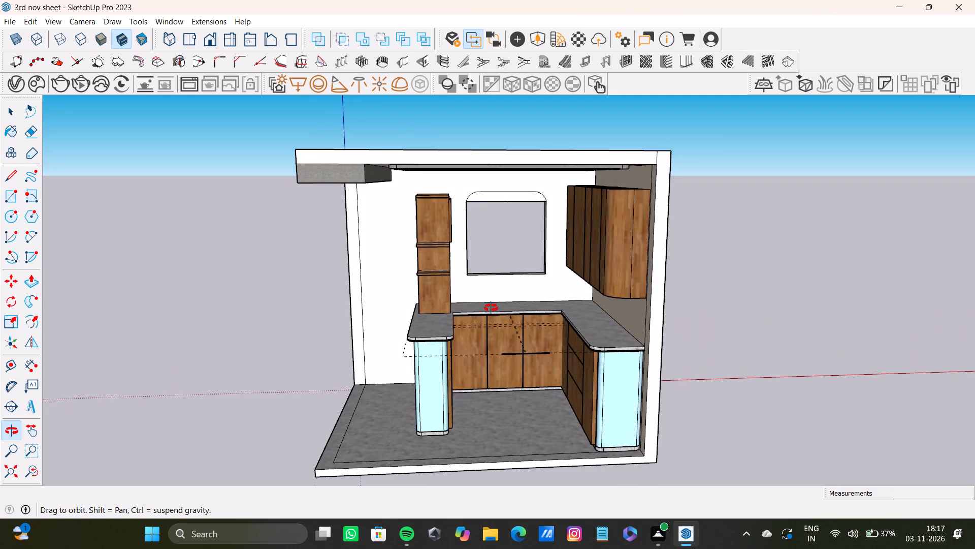
pyautogui.moveTo(491, 308); pyautogui.dragTo(468, 294, button='middle')
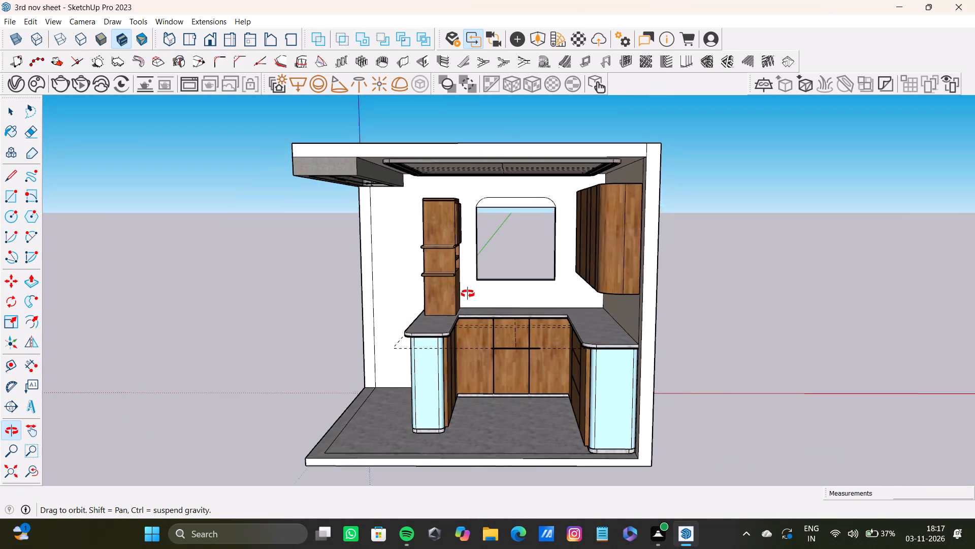
pyautogui.moveTo(468, 294); pyautogui.dragTo(472, 283, button='middle')
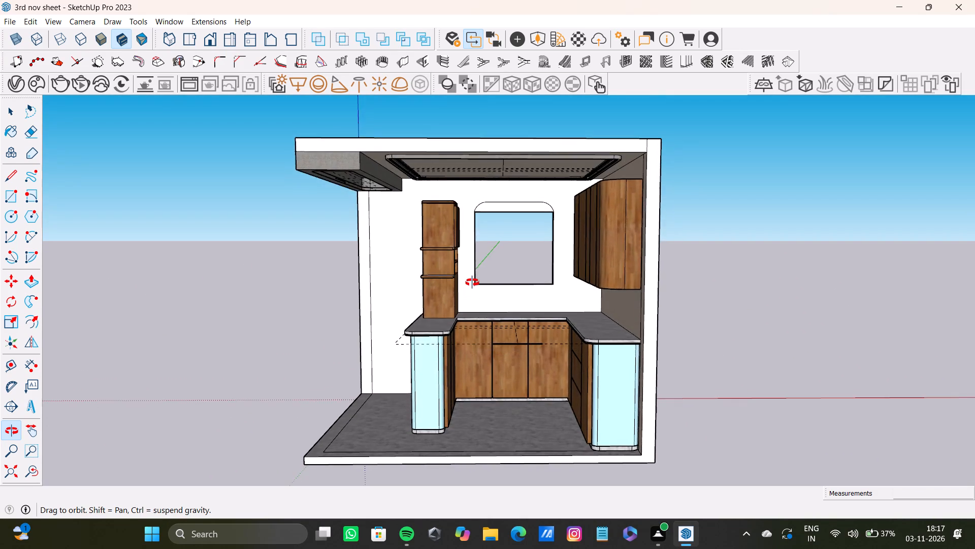
pyautogui.moveTo(472, 283); pyautogui.dragTo(480, 278, button='middle')
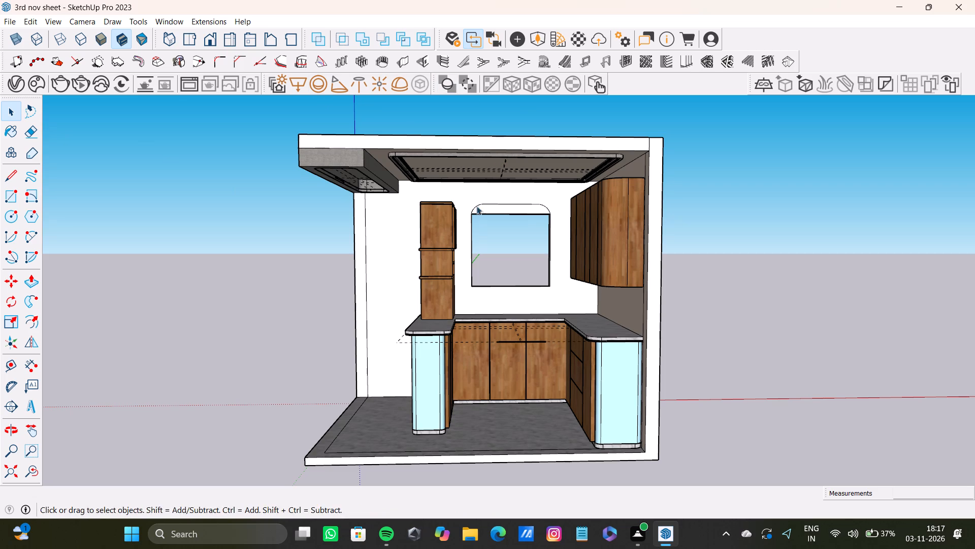
# Open the file commands for the kitchen model.
pyautogui.click(13, 26)
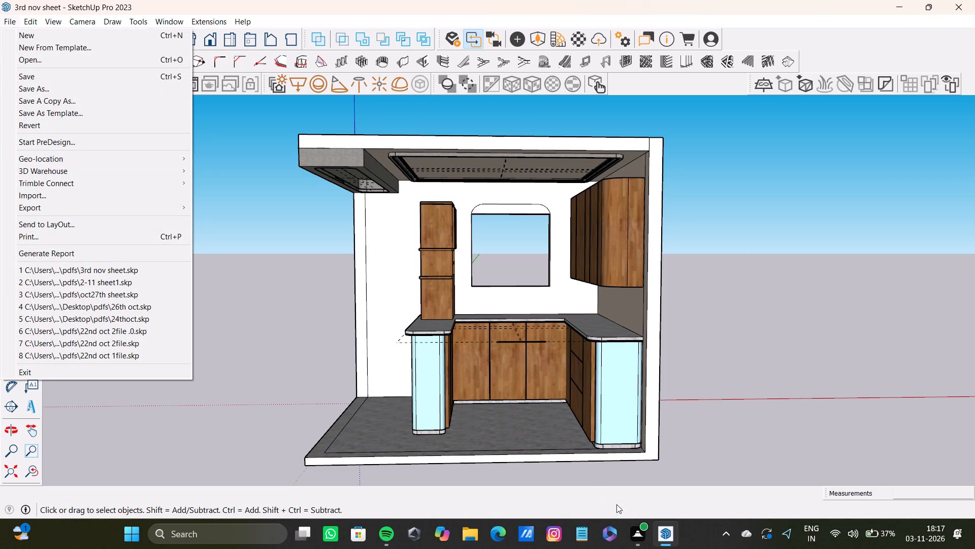
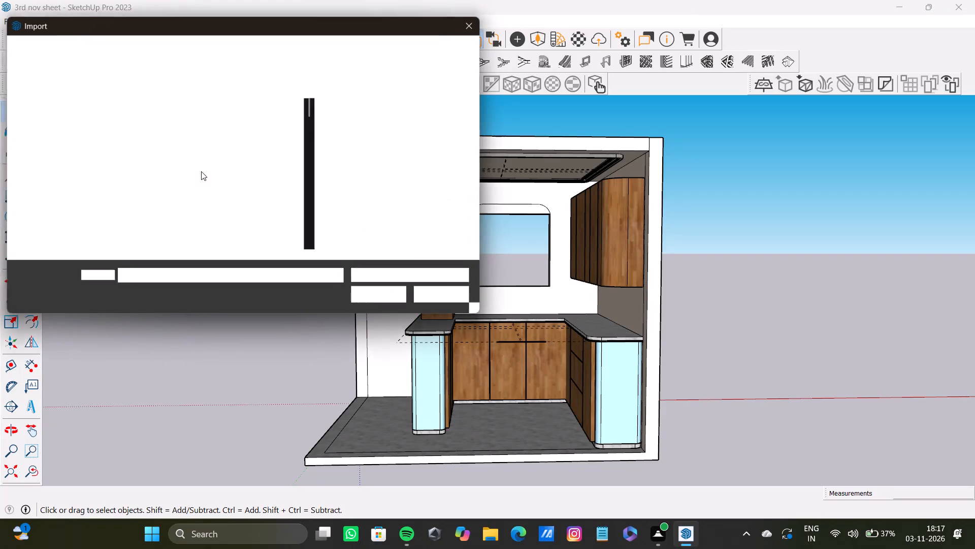
# Import the BIC_Bike+Shop+-+Window+-+Small model from the Downloads folder.
pyautogui.scroll(-3, 62, 170)
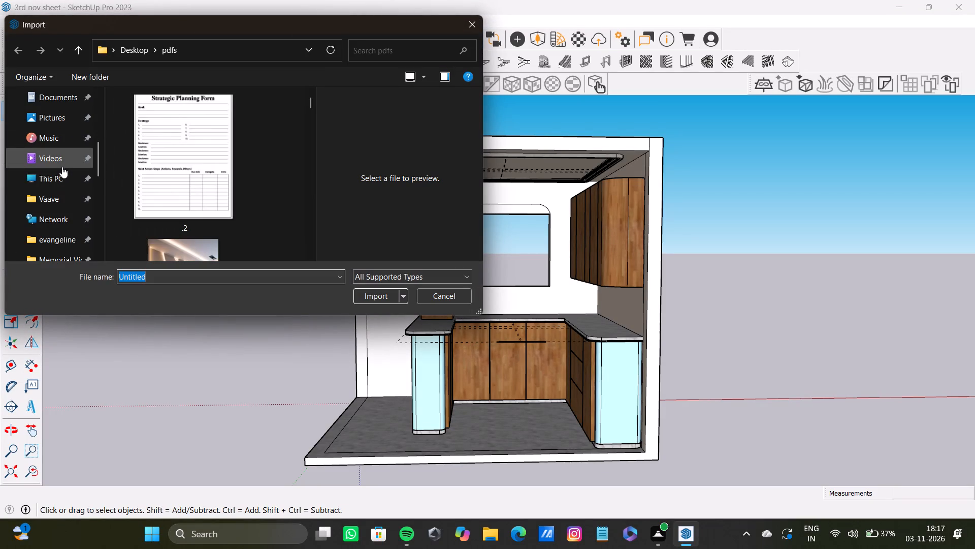
pyautogui.scroll(-4, 70, 187)
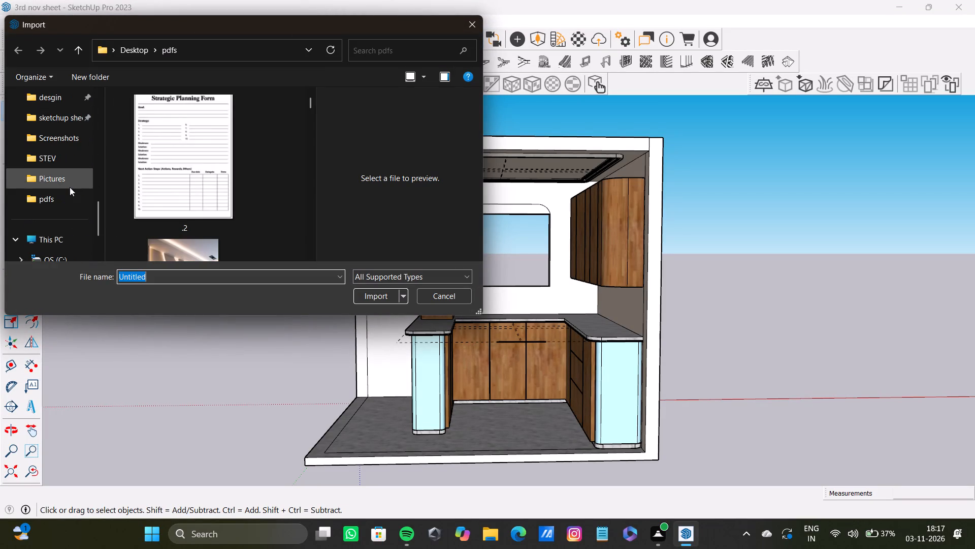
pyautogui.scroll(3, 57, 140)
pyautogui.scroll(-2, 72, 185)
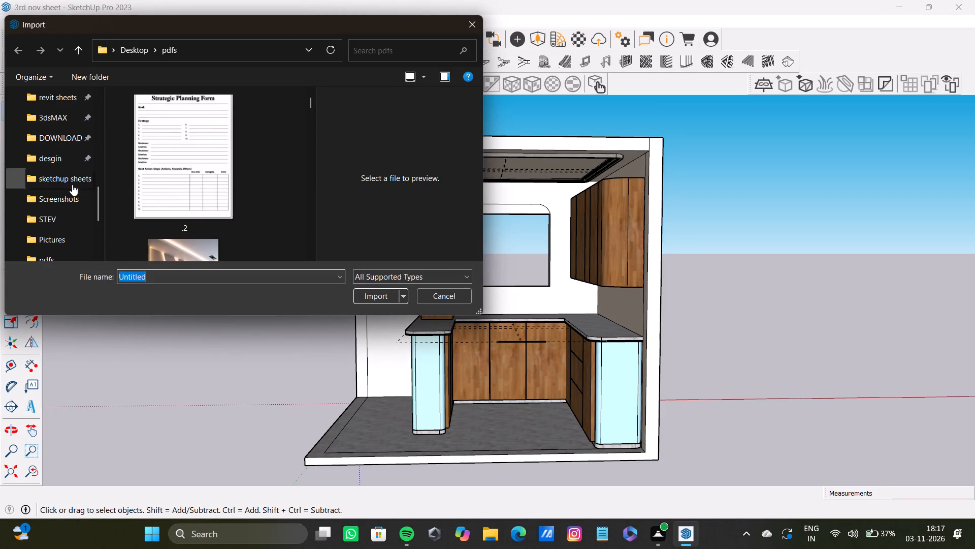
pyautogui.scroll(-4, 72, 185)
pyautogui.scroll(7, 71, 185)
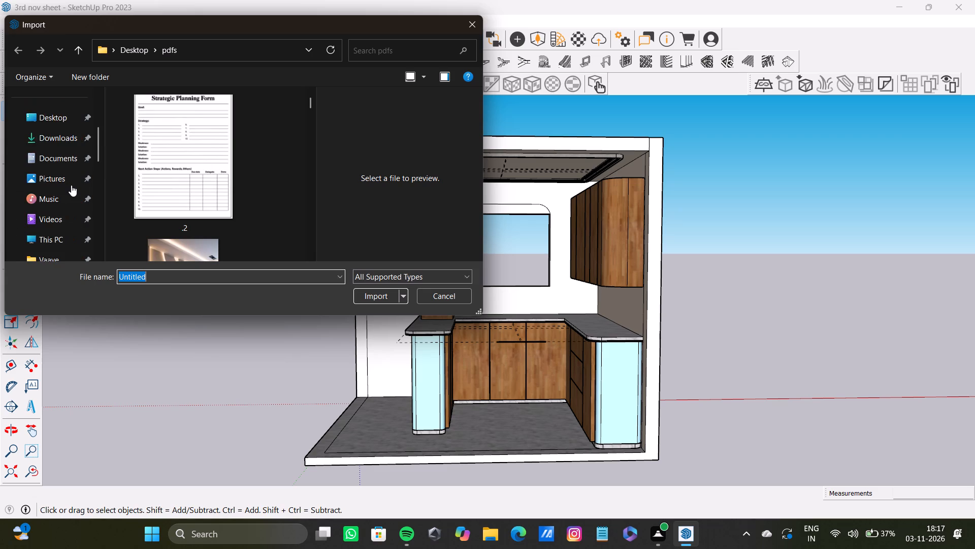
pyautogui.scroll(-1, 67, 157)
pyautogui.click(62, 135)
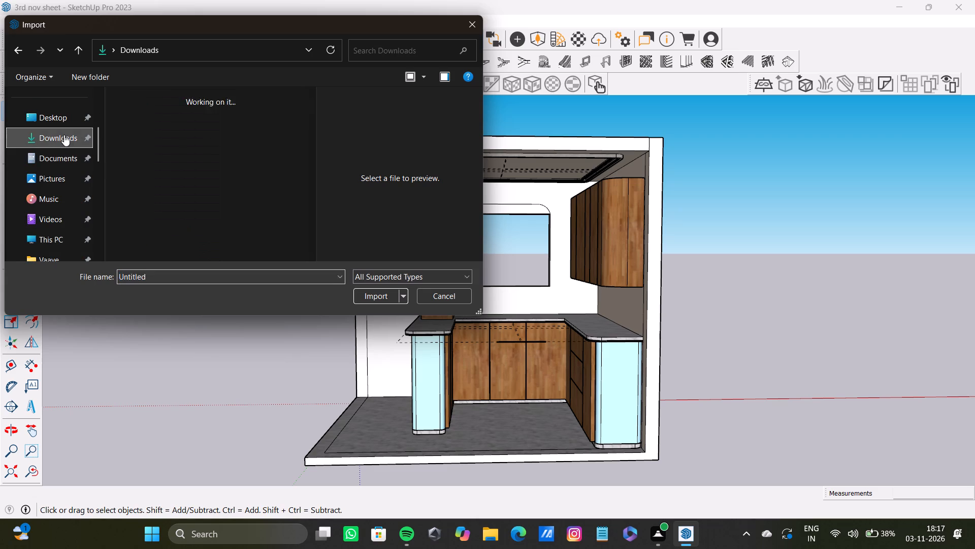
pyautogui.scroll(-7, 154, 168)
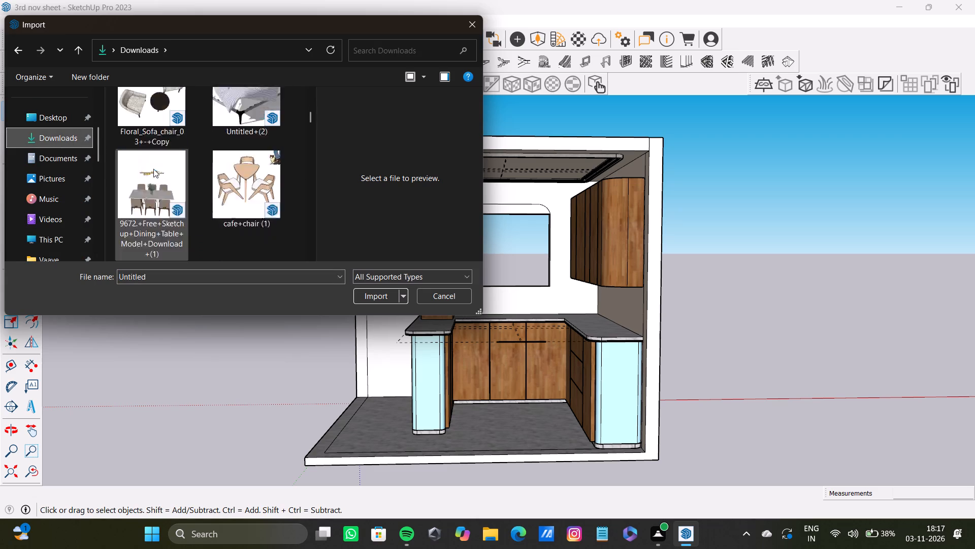
pyautogui.scroll(-11, 153, 169)
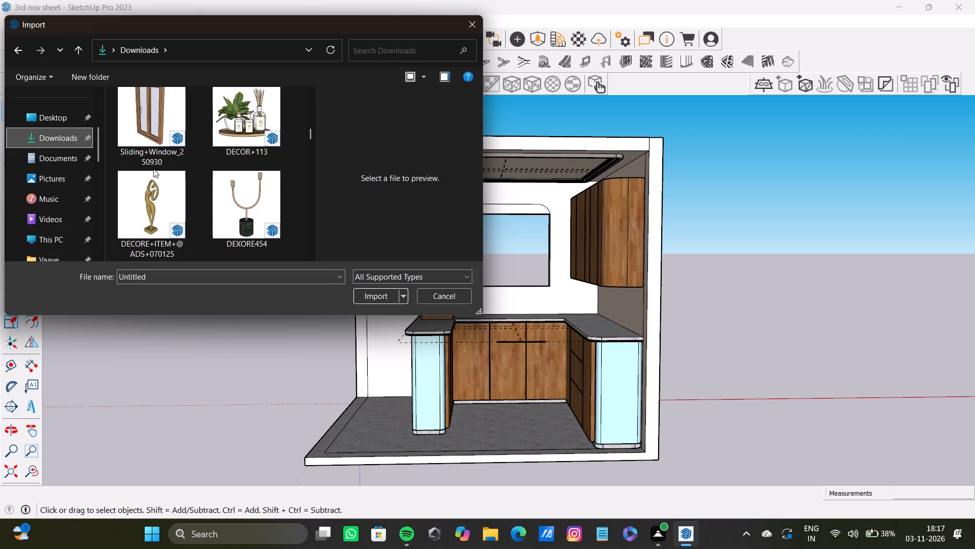
pyautogui.scroll(-13, 153, 169)
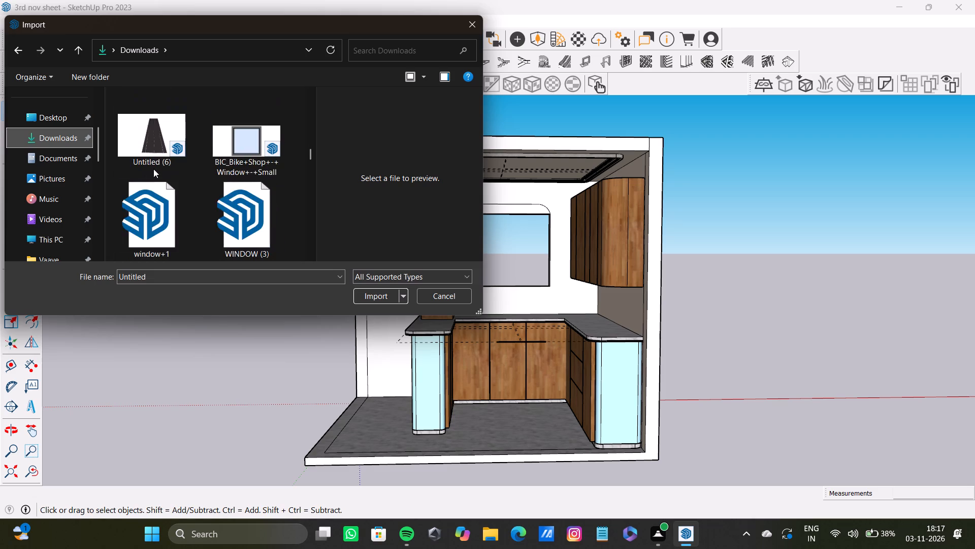
pyautogui.scroll(-3, 153, 169)
pyautogui.scroll(3, 155, 168)
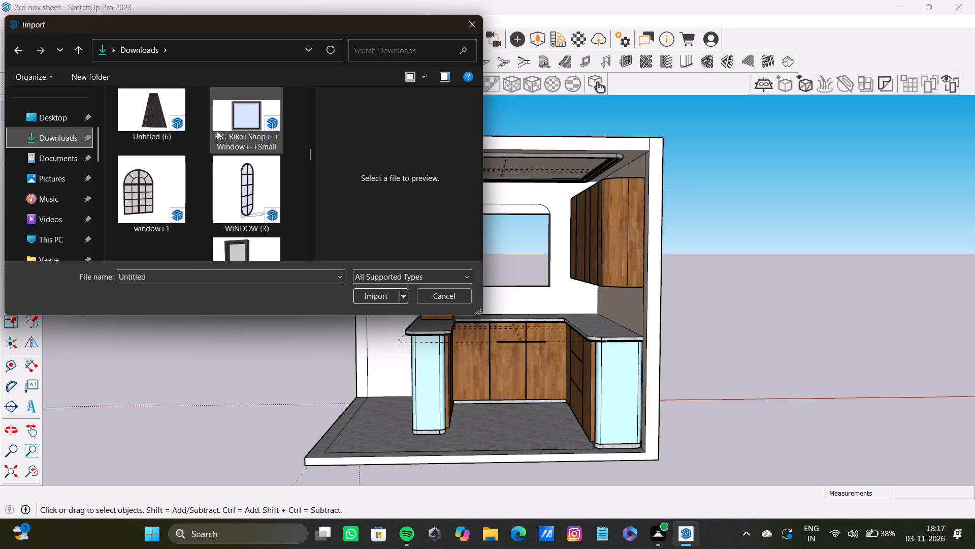
pyautogui.scroll(-2, 269, 193)
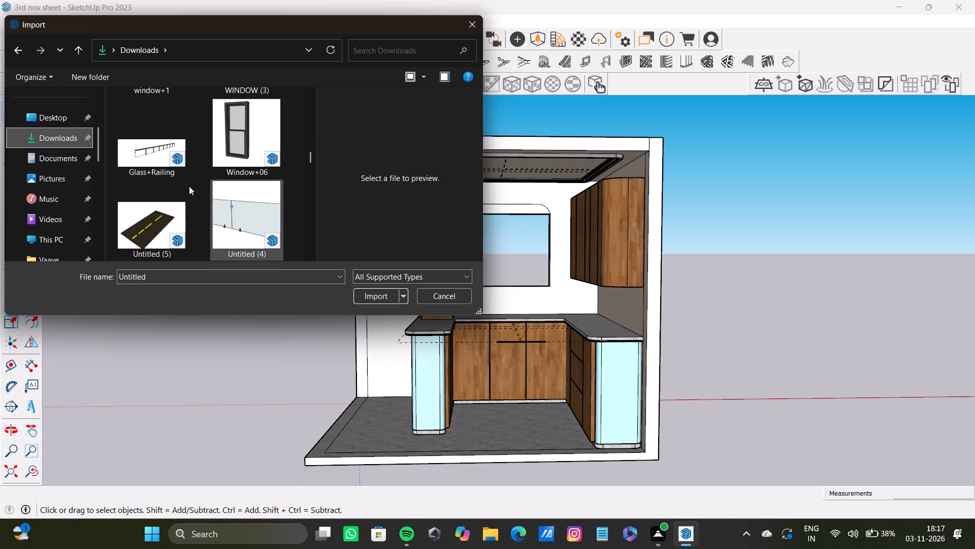
pyautogui.scroll(-7, 188, 187)
pyautogui.scroll(5, 188, 188)
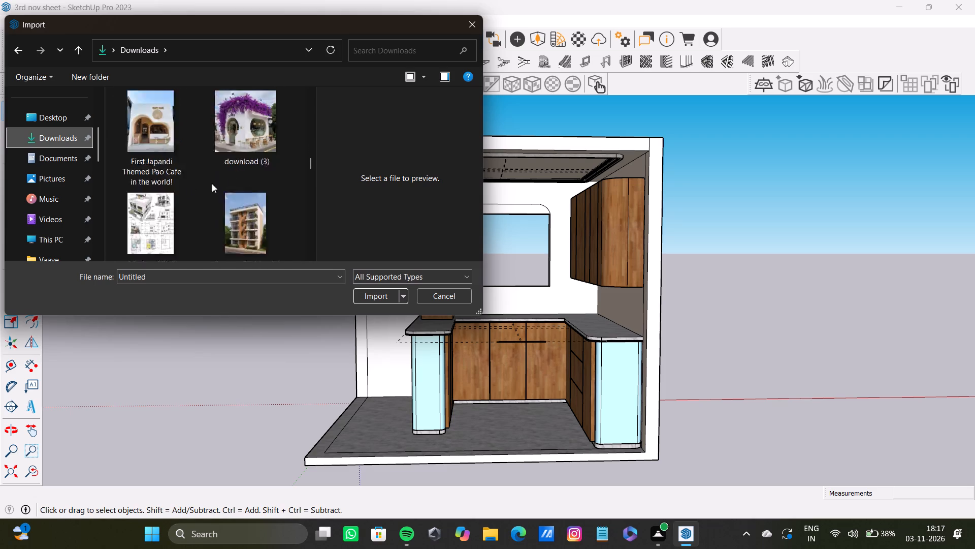
pyautogui.scroll(3, 212, 184)
pyautogui.scroll(7, 253, 191)
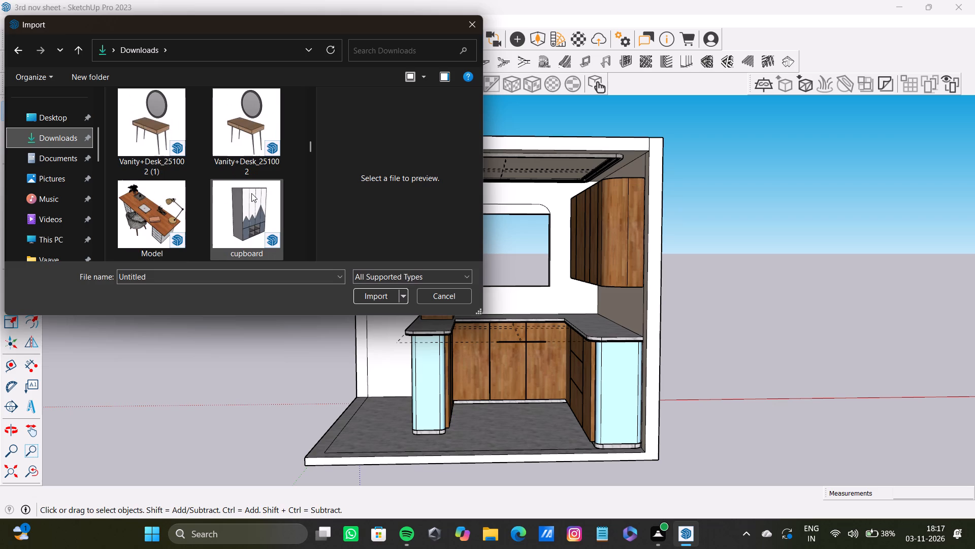
pyautogui.scroll(4, 251, 193)
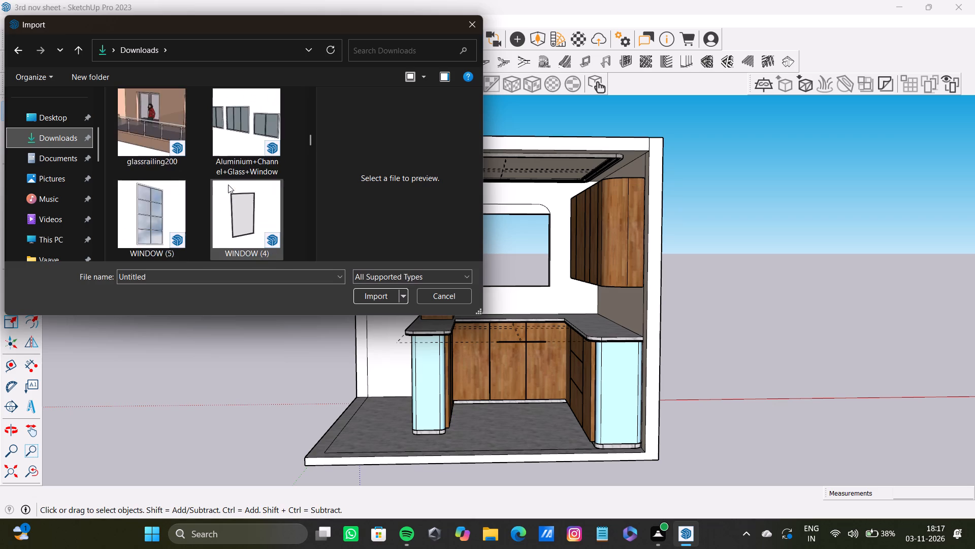
pyautogui.scroll(2, 228, 185)
pyautogui.scroll(-11, 228, 185)
pyautogui.click(247, 147)
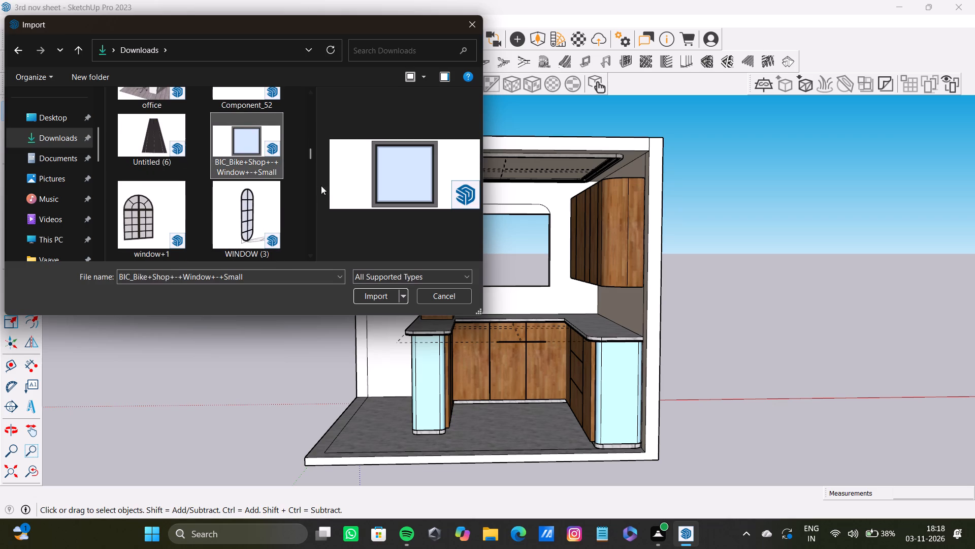
pyautogui.click(371, 293)
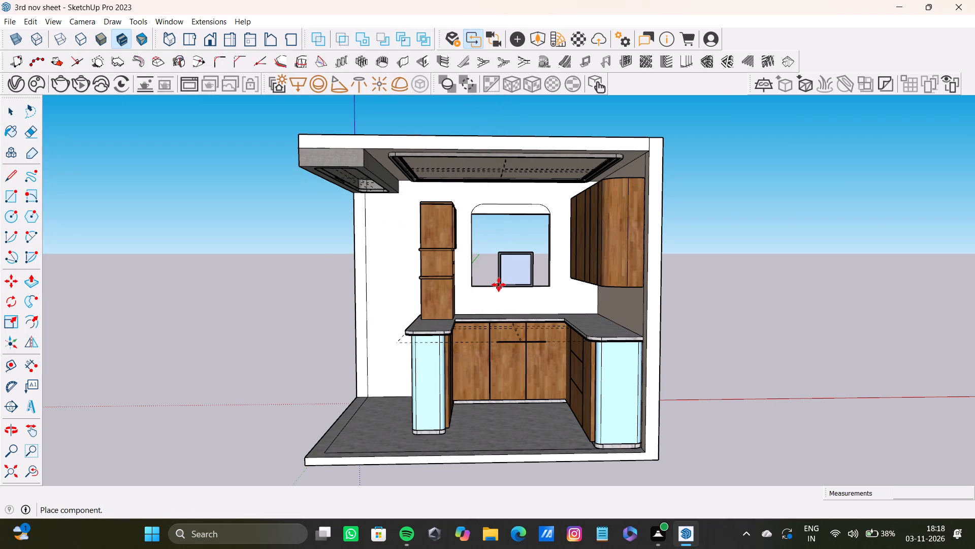
# Place the imported window near the lower-left corner of the back wall opening in the wood-and-blue kitchen.
pyautogui.scroll(8, 498, 285)
pyautogui.moveTo(470, 280); pyautogui.dragTo(421, 321, button='middle')
pyautogui.scroll(11, 460, 288)
pyautogui.moveTo(467, 226); pyautogui.dragTo(452, 285, button='middle')
pyautogui.scroll(6, 499, 246)
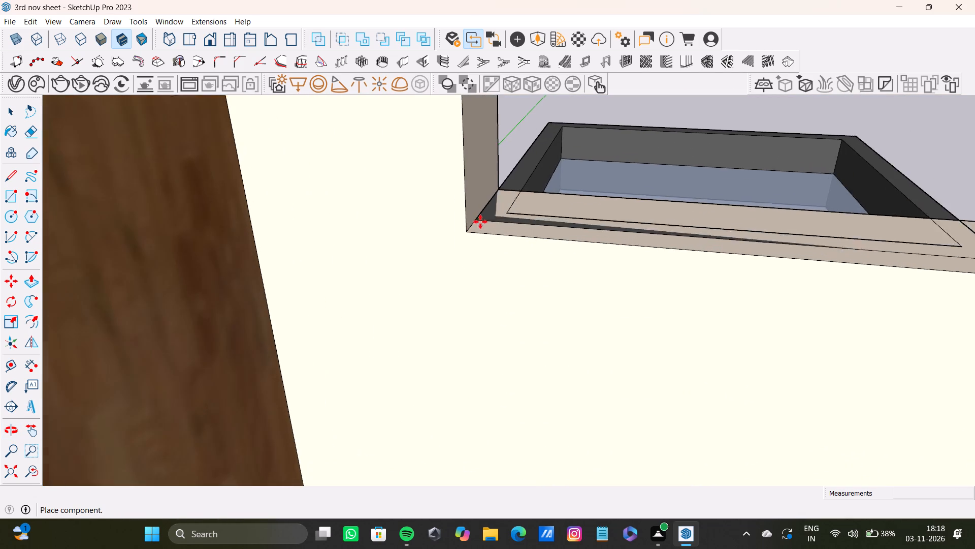
pyautogui.scroll(3, 480, 222)
pyautogui.scroll(-3, 496, 222)
pyautogui.keyDown('shift'); pyautogui.moveTo(502, 216); pyautogui.dragTo(432, 273, button='middle'); pyautogui.keyUp('shift')
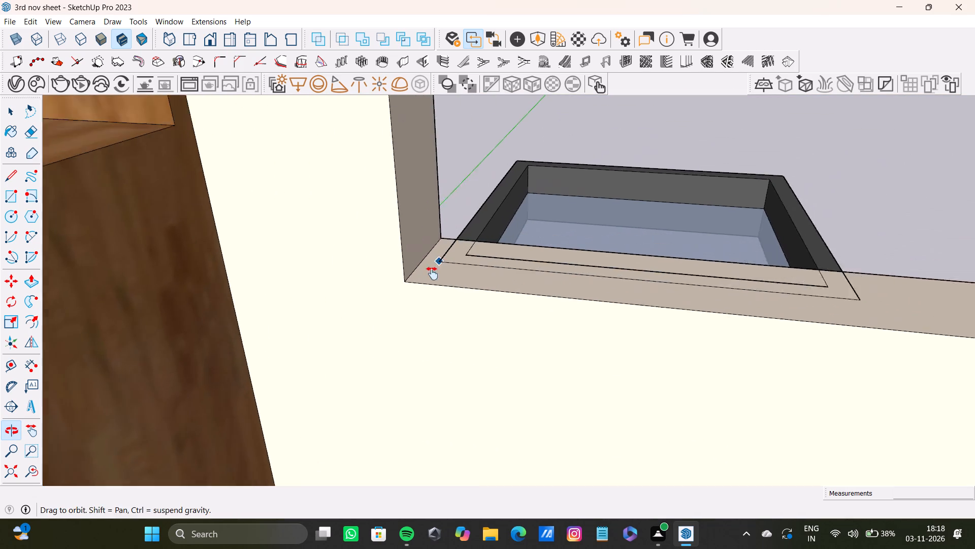
pyautogui.keyDown('shift'); pyautogui.moveTo(432, 273); pyautogui.dragTo(418, 311, button='middle'); pyautogui.keyUp('shift')
pyautogui.click(403, 302)
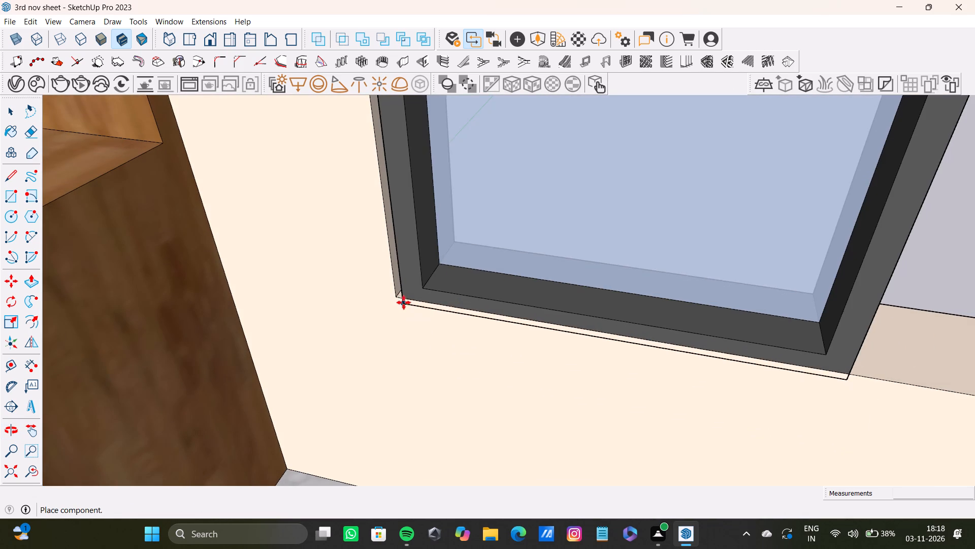
# Move the window into the wall opening, bringing its lower-left corner closer to the opening's corner edge.
pyautogui.scroll(8, 411, 292)
pyautogui.moveTo(402, 286); pyautogui.dragTo(439, 251, button='middle')
pyautogui.scroll(3, 416, 286)
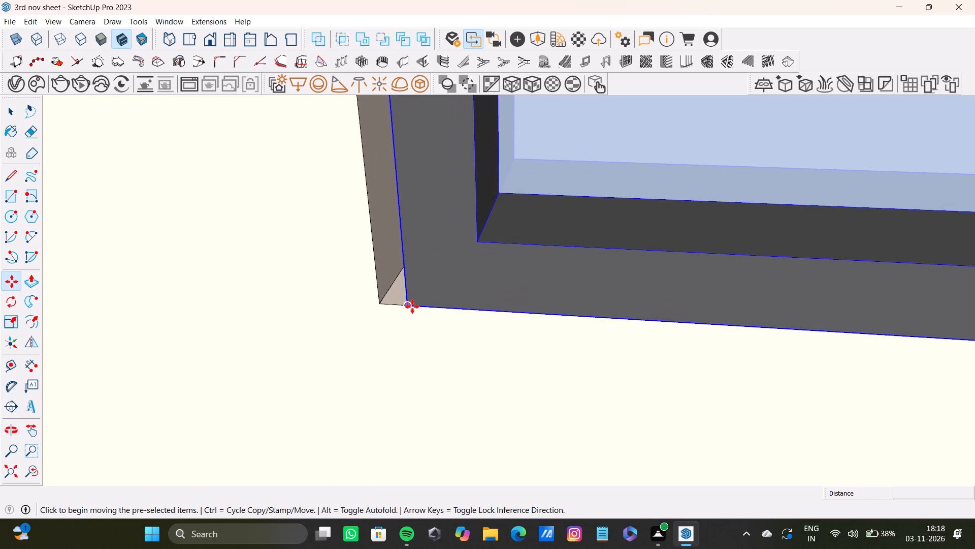
pyautogui.moveTo(412, 307); pyautogui.dragTo(408, 302)
pyautogui.click(391, 281)
pyautogui.moveTo(453, 291); pyautogui.dragTo(440, 230, button='middle')
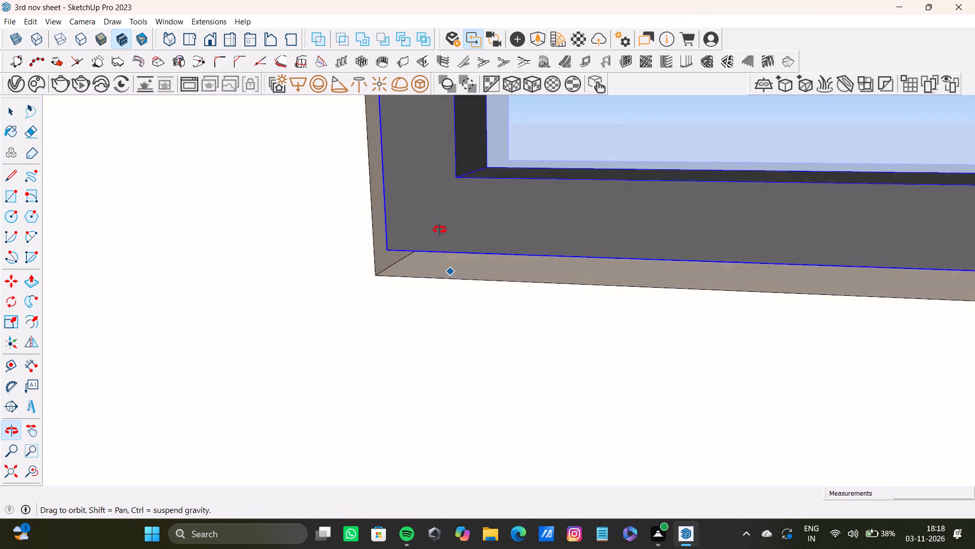
pyautogui.moveTo(440, 230); pyautogui.dragTo(395, 274, button='middle')
pyautogui.scroll(6, 369, 287)
pyautogui.click(378, 244)
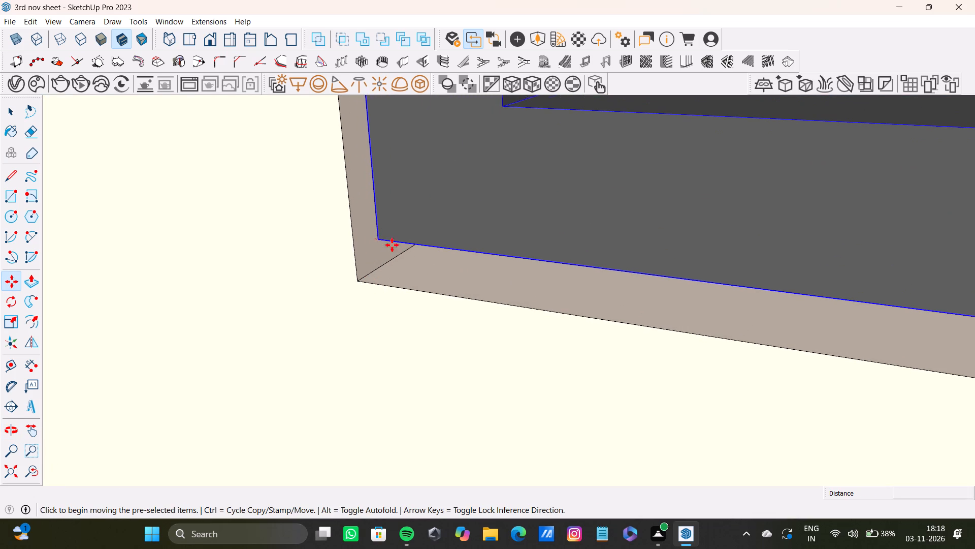
pyautogui.scroll(13, 396, 269)
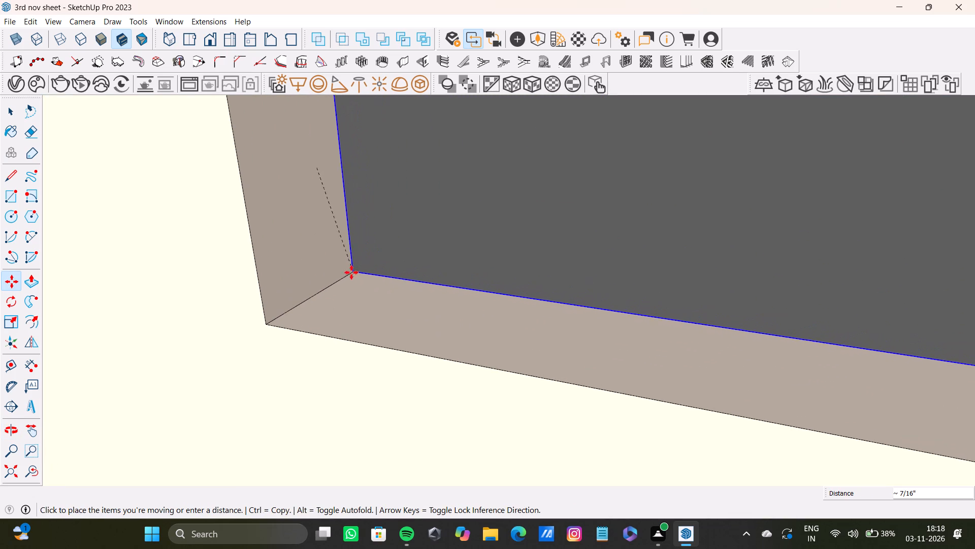
pyautogui.click(346, 275)
# Move the window so its lower-left frame corner snaps to the front lower-left corner of the wall opening.
pyautogui.scroll(-20, 384, 281)
pyautogui.scroll(-10, 384, 281)
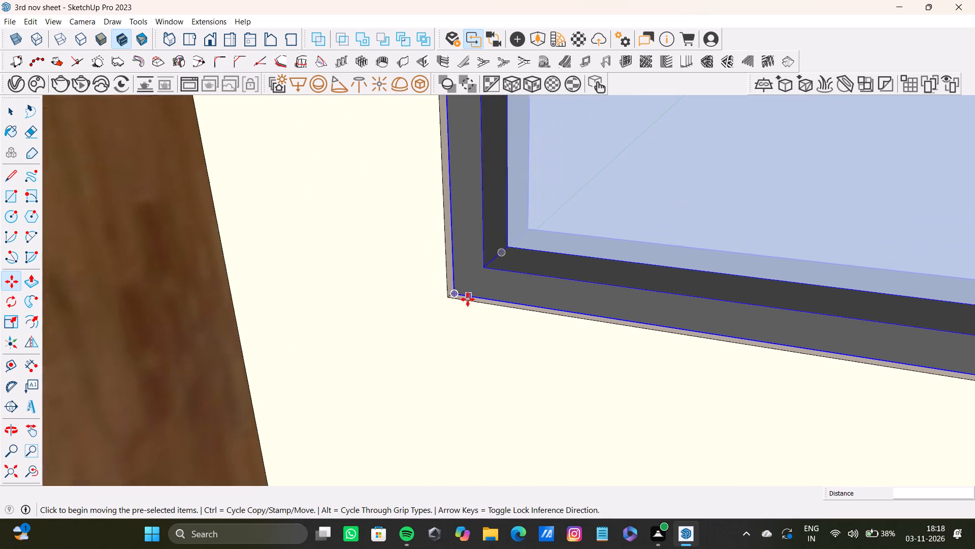
pyautogui.scroll(-3, 468, 299)
pyautogui.keyDown('shift'); pyautogui.moveTo(467, 295); pyautogui.dragTo(324, 306, button='middle'); pyautogui.keyUp('shift')
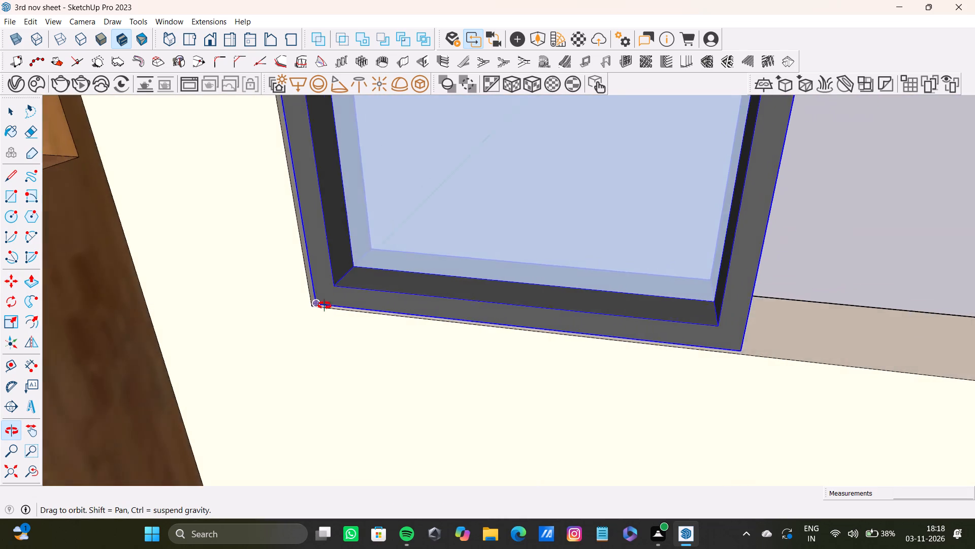
pyautogui.keyDown('shift'); pyautogui.moveTo(324, 306); pyautogui.dragTo(322, 281, button='middle'); pyautogui.keyUp('shift')
pyautogui.scroll(20, 313, 295)
pyautogui.scroll(2, 313, 295)
pyautogui.moveTo(335, 322); pyautogui.dragTo(318, 218, button='middle')
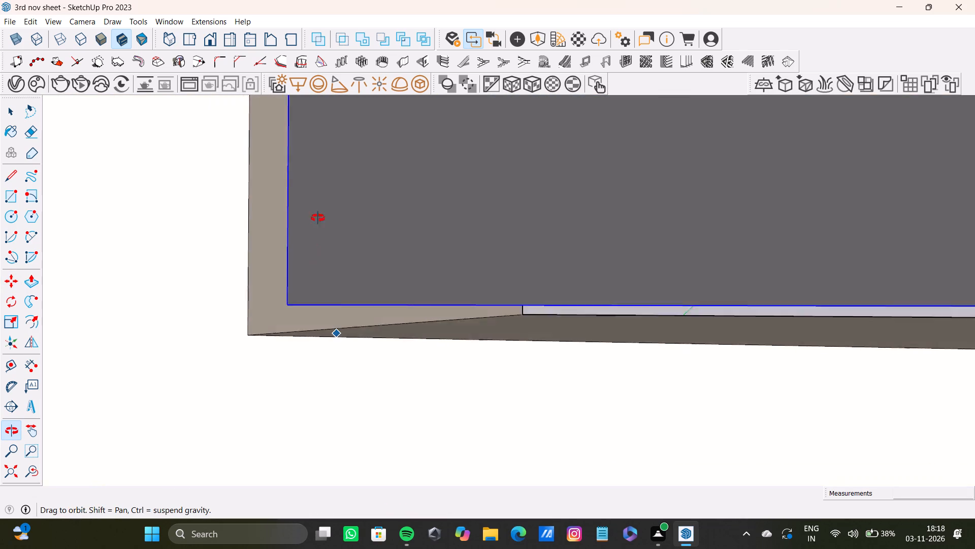
pyautogui.moveTo(318, 218); pyautogui.dragTo(463, 302, button='middle')
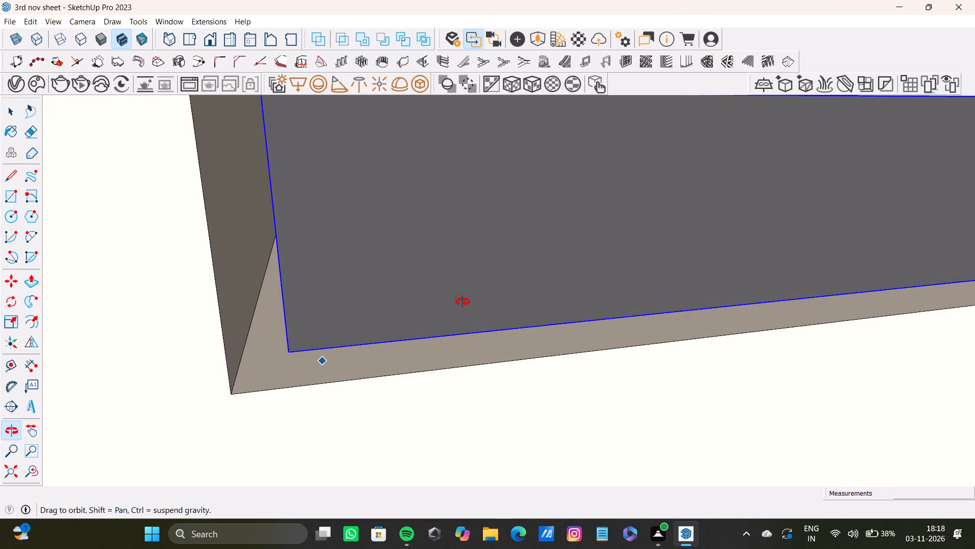
pyautogui.moveTo(463, 302); pyautogui.dragTo(476, 279, button='middle')
pyautogui.scroll(3, 312, 329)
pyautogui.click(295, 327)
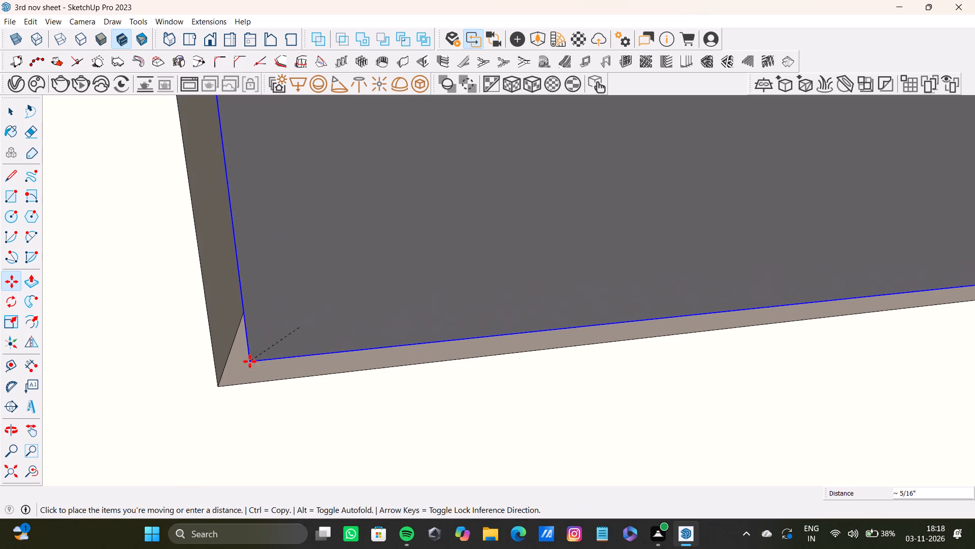
pyautogui.click(230, 366)
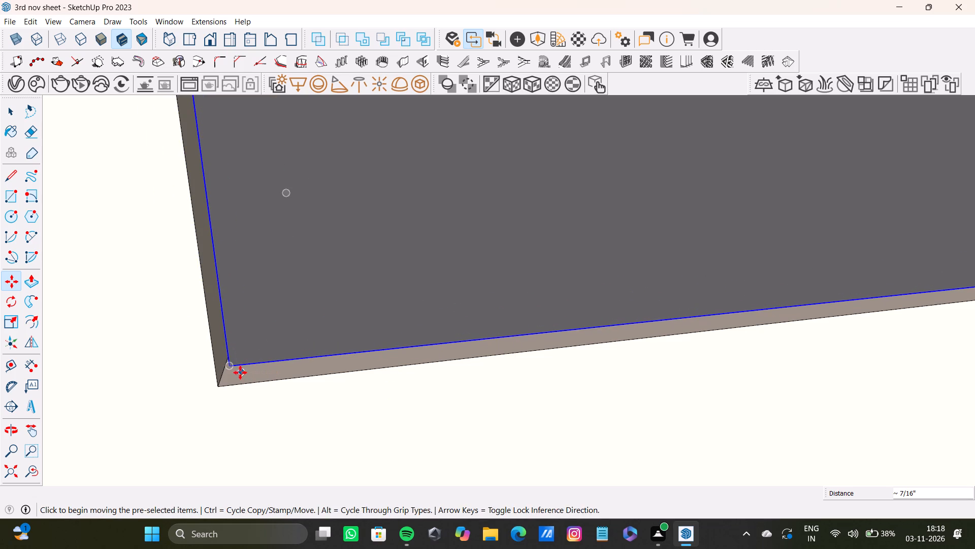
pyautogui.click(232, 370)
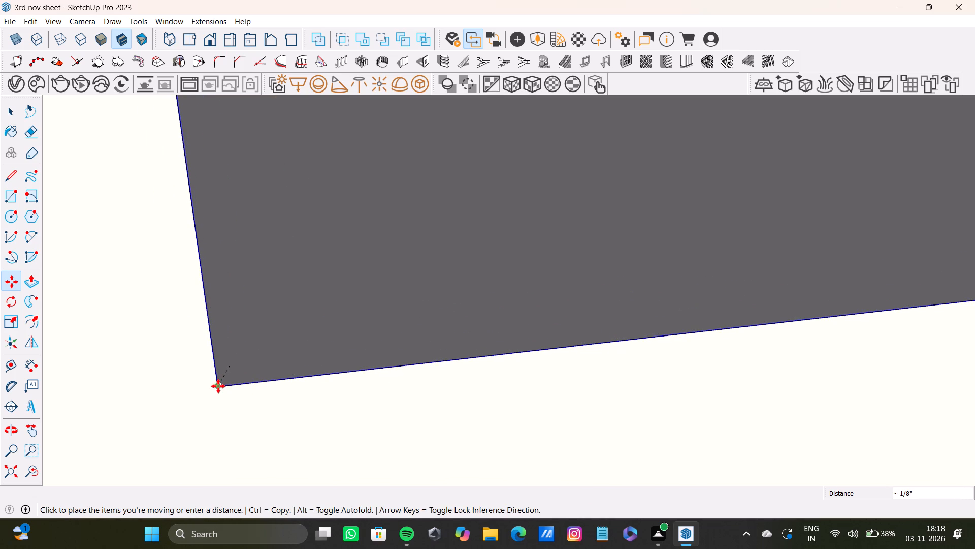
pyautogui.click(218, 386)
# Scale up the window from its upper-right corner until its frame reaches the top of the rectangular opening.
pyautogui.scroll(-20, 358, 353)
pyautogui.scroll(-15, 358, 353)
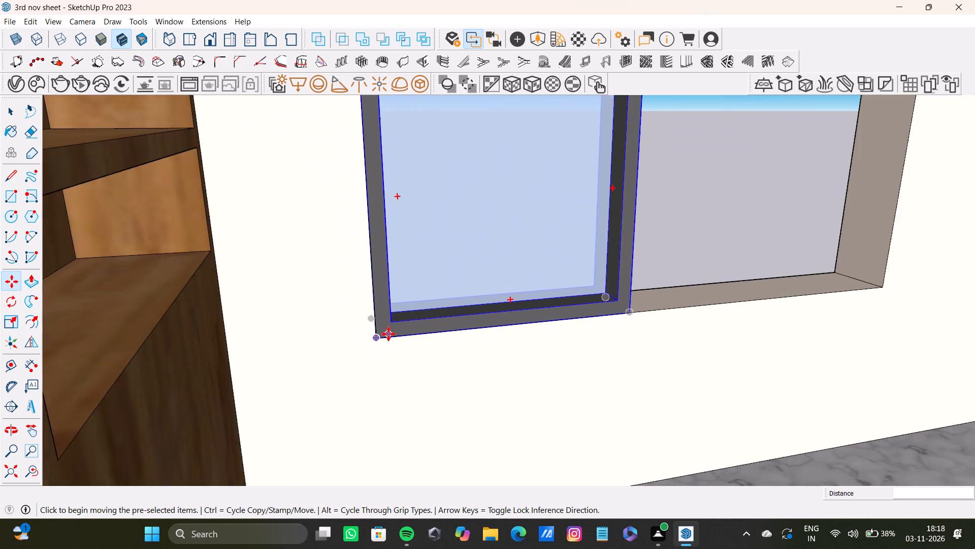
pyautogui.scroll(-3, 388, 334)
pyautogui.moveTo(419, 318); pyautogui.dragTo(385, 344, button='middle')
pyautogui.press('s')
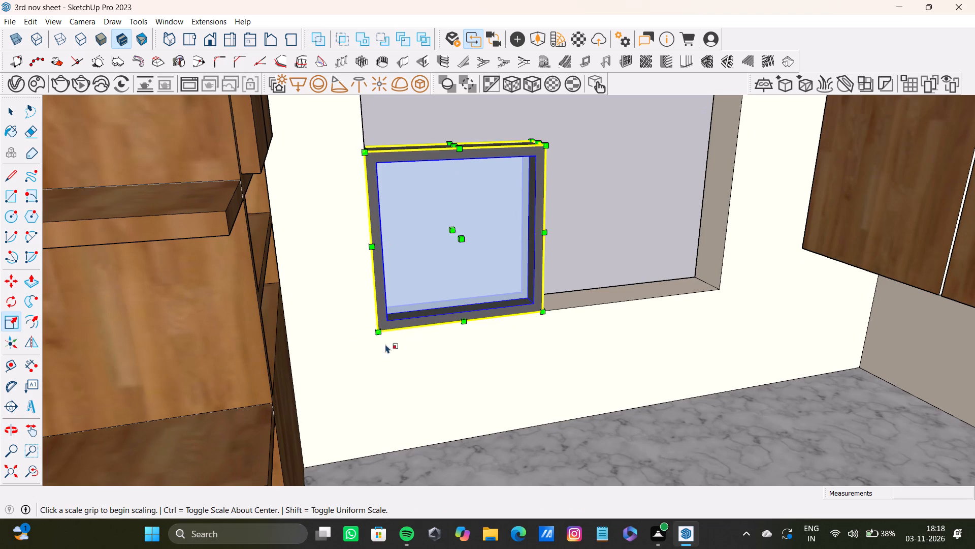
pyautogui.moveTo(385, 344); pyautogui.dragTo(324, 342, button='middle')
pyautogui.scroll(-4, 580, 190)
pyautogui.moveTo(575, 200); pyautogui.dragTo(463, 216, button='middle')
pyautogui.scroll(-3, 593, 184)
pyautogui.keyDown('shift'); pyautogui.moveTo(592, 191); pyautogui.dragTo(535, 240, button='middle'); pyautogui.keyUp('shift')
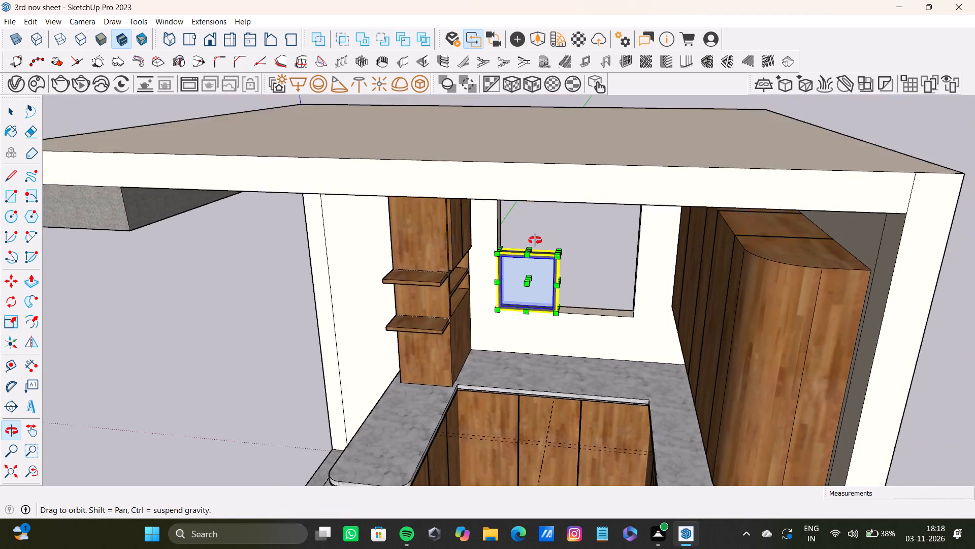
pyautogui.keyDown('shift'); pyautogui.moveTo(535, 240); pyautogui.dragTo(536, 233, button='middle'); pyautogui.keyUp('shift')
pyautogui.scroll(13, 549, 239)
pyautogui.moveTo(555, 271); pyautogui.dragTo(699, 177)
pyautogui.scroll(-1, 691, 177)
pyautogui.keyDown('shift'); pyautogui.moveTo(674, 172); pyautogui.dragTo(601, 218, button='middle'); pyautogui.keyUp('shift')
pyautogui.scroll(3, 607, 227)
pyautogui.moveTo(595, 250); pyautogui.dragTo(729, 209)
# Stretch the window's width to the opening's right edge and scale its depth to about 0.67.
pyautogui.moveTo(697, 259); pyautogui.dragTo(686, 245, button='middle')
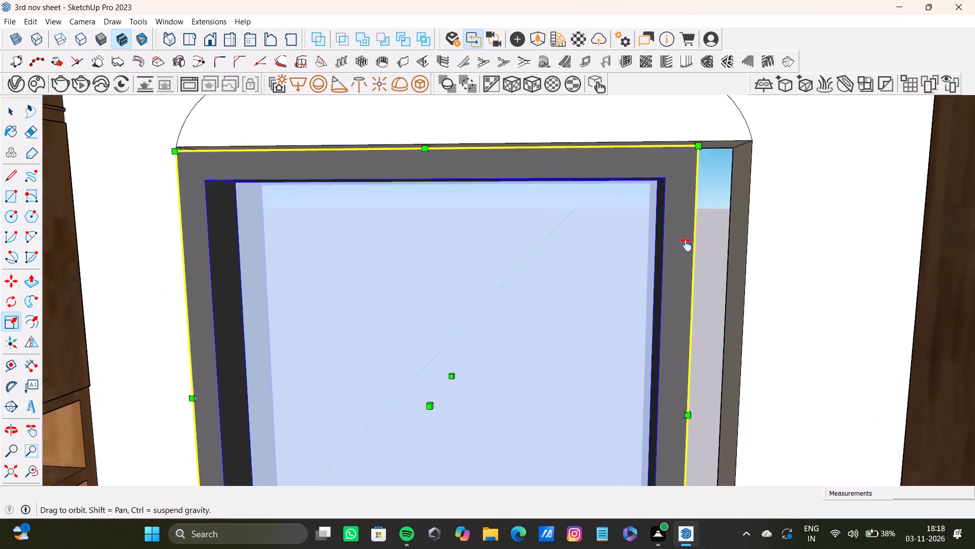
pyautogui.moveTo(686, 245); pyautogui.dragTo(533, 236, button='middle')
pyautogui.moveTo(586, 364); pyautogui.dragTo(626, 363)
pyautogui.moveTo(359, 364); pyautogui.dragTo(377, 351)
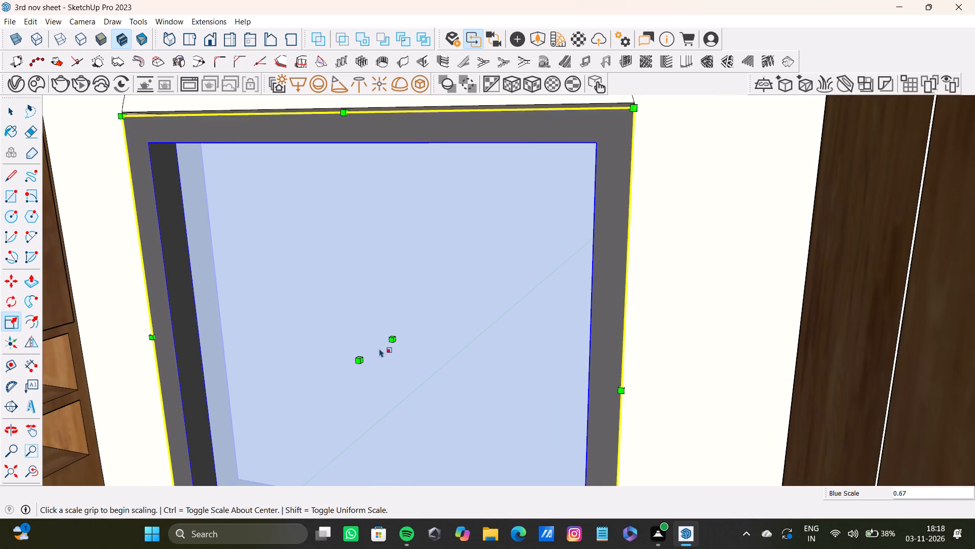
# Fit the whole model with both kitchens in view.
pyautogui.scroll(-4, 381, 347)
pyautogui.keyDown('shift'); pyautogui.moveTo(381, 347); pyautogui.dragTo(402, 316, button='middle'); pyautogui.keyUp('shift')
pyautogui.moveTo(8, 473); pyautogui.dragTo(12, 469)
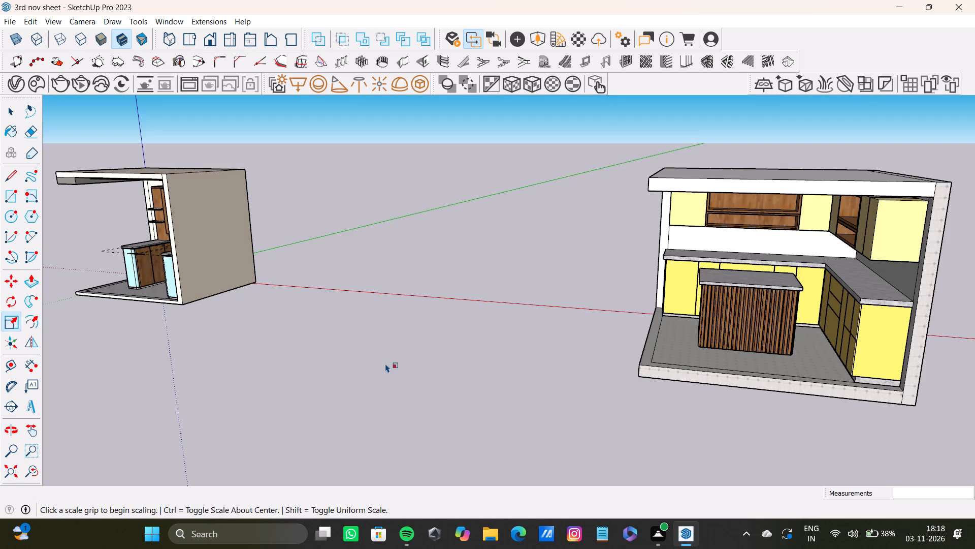
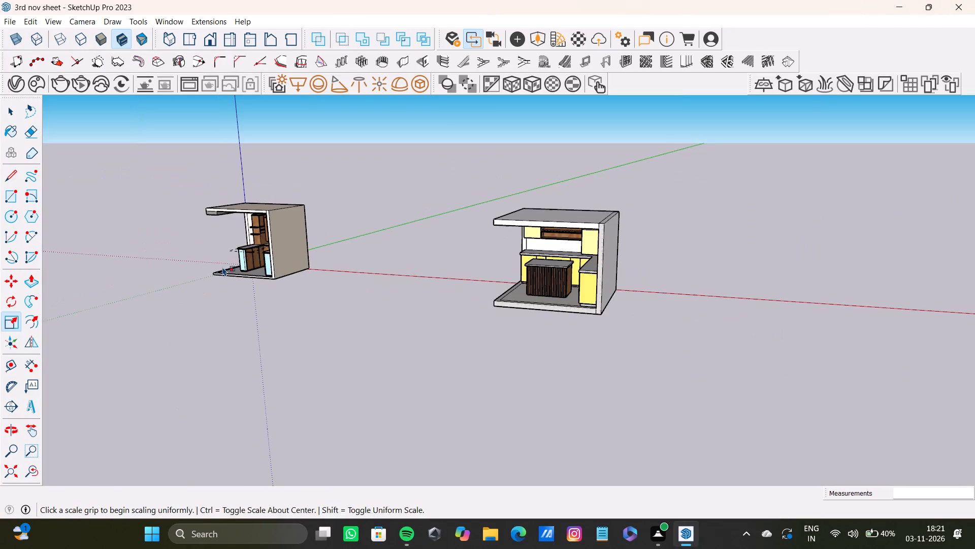
# Scale the window's depth by about 1.07 from inside the wood-and-blue kitchen, and readjust it within the wall opening.
pyautogui.keyDown('shift'); pyautogui.moveTo(222, 267); pyautogui.dragTo(438, 249, button='middle'); pyautogui.keyUp('shift')
pyautogui.scroll(7, 401, 240)
pyautogui.moveTo(327, 212); pyautogui.dragTo(436, 175, button='middle')
pyautogui.scroll(12, 302, 177)
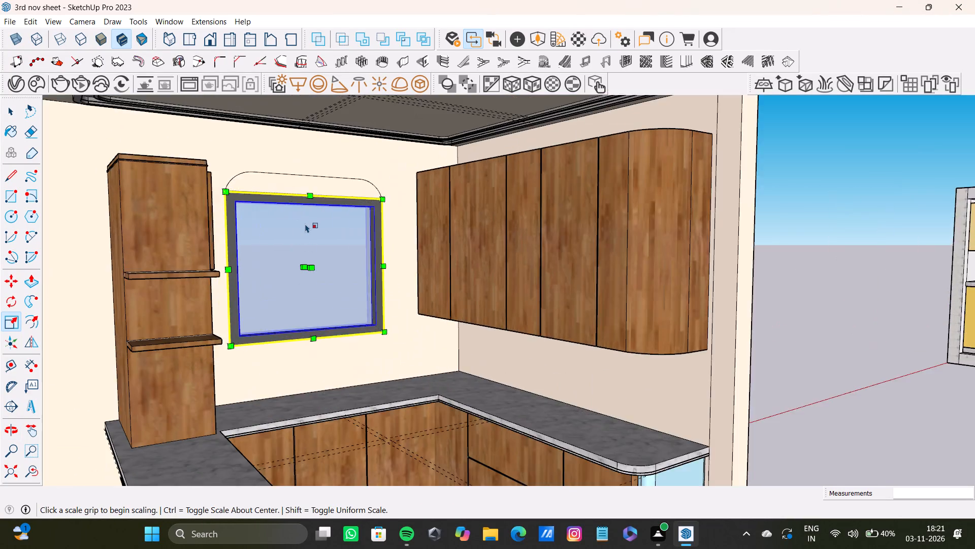
pyautogui.moveTo(305, 224); pyautogui.dragTo(271, 238, button='middle')
pyautogui.scroll(-1, 271, 238)
pyautogui.scroll(6, 292, 251)
pyautogui.moveTo(334, 268); pyautogui.dragTo(329, 268)
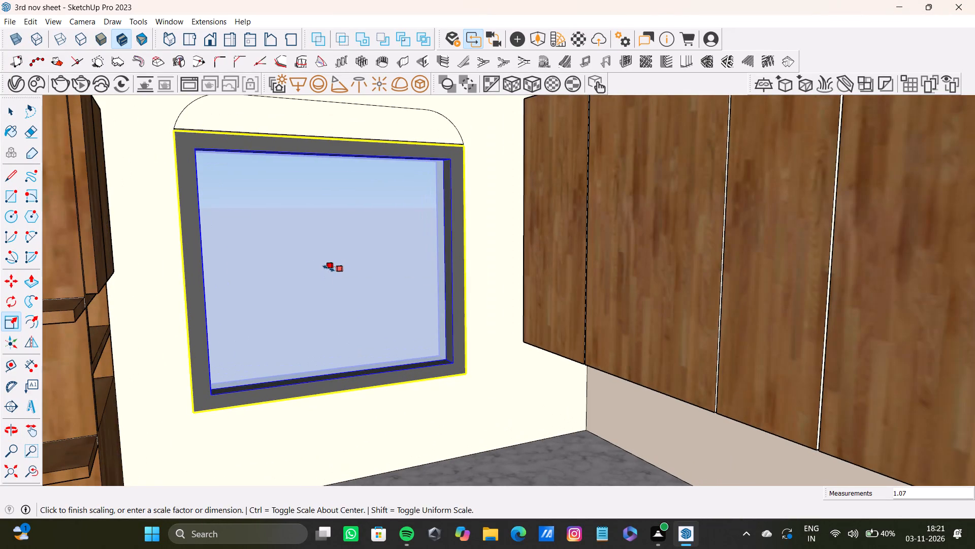
pyautogui.moveTo(329, 268); pyautogui.dragTo(328, 268)
pyautogui.scroll(-3, 332, 270)
pyautogui.scroll(1, 346, 284)
pyautogui.moveTo(347, 284); pyautogui.dragTo(394, 320, button='middle')
pyautogui.scroll(5, 332, 282)
pyautogui.moveTo(309, 258); pyautogui.dragTo(296, 250)
pyautogui.scroll(-5, 332, 270)
pyautogui.moveTo(343, 280); pyautogui.dragTo(521, 297, button='middle')
pyautogui.scroll(-12, 461, 304)
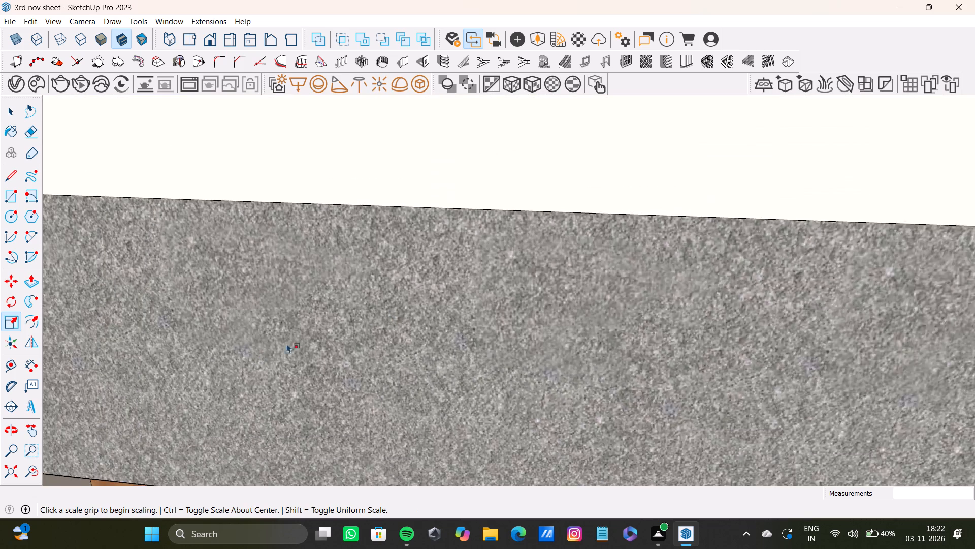
# Stretch the window's depth toward the wall's outer face, working from outside the kitchen, and readjust the opposite side of the frame.
pyautogui.click(16, 470)
pyautogui.moveTo(115, 422); pyautogui.dragTo(437, 370, button='middle')
pyautogui.scroll(4, 419, 255)
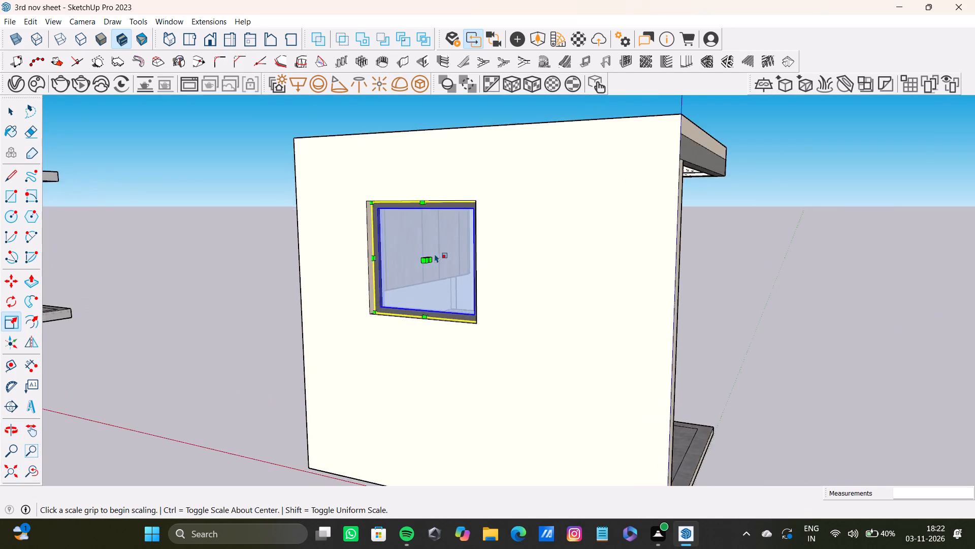
pyautogui.scroll(11, 435, 254)
pyautogui.moveTo(413, 259); pyautogui.dragTo(412, 268)
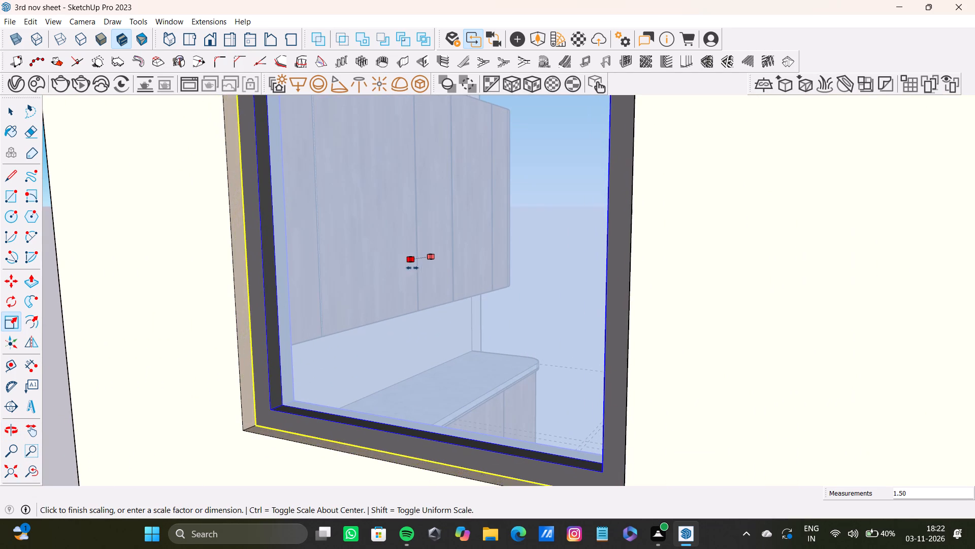
pyautogui.moveTo(412, 268); pyautogui.dragTo(403, 270)
pyautogui.moveTo(430, 257); pyautogui.dragTo(429, 258)
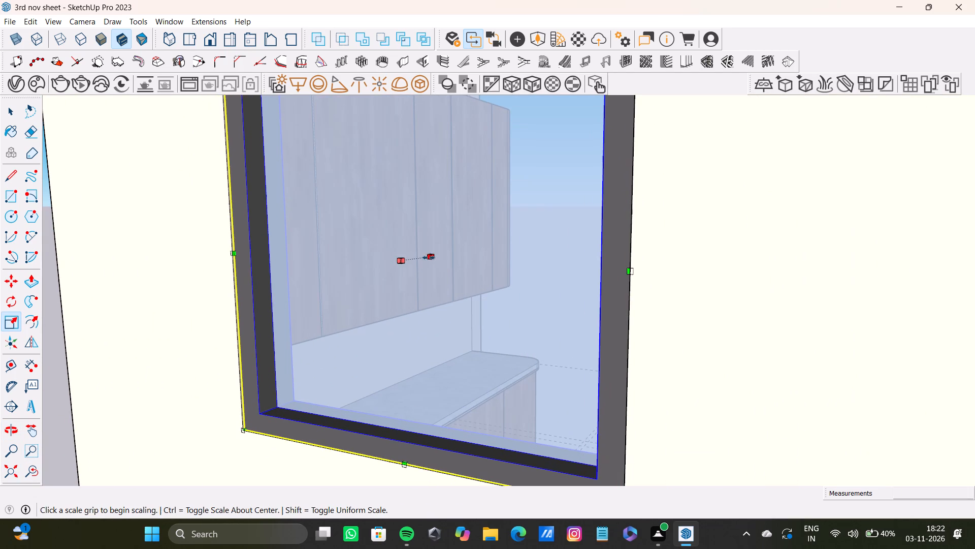
pyautogui.moveTo(429, 258); pyautogui.dragTo(420, 261)
pyautogui.scroll(-5, 416, 262)
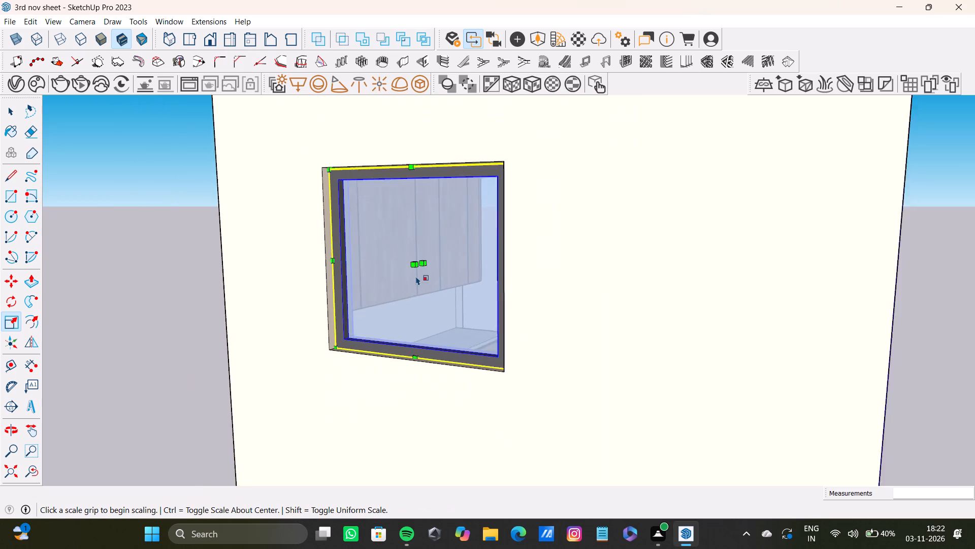
pyautogui.scroll(-8, 416, 276)
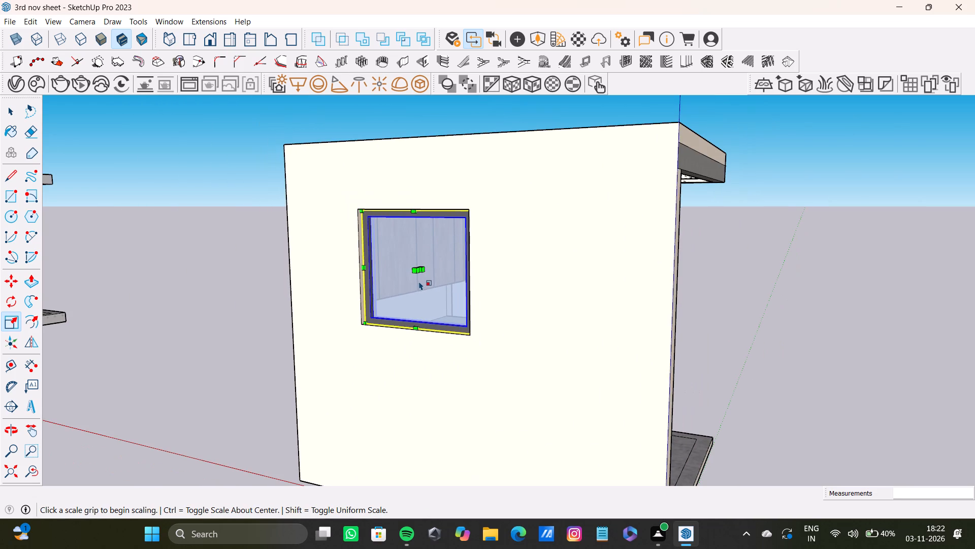
# Check how the window sits in its wall opening from outside and from inside the wood-and-blue kitchen.
pyautogui.moveTo(14, 470); pyautogui.dragTo(19, 468)
pyautogui.moveTo(477, 366); pyautogui.dragTo(432, 374, button='middle')
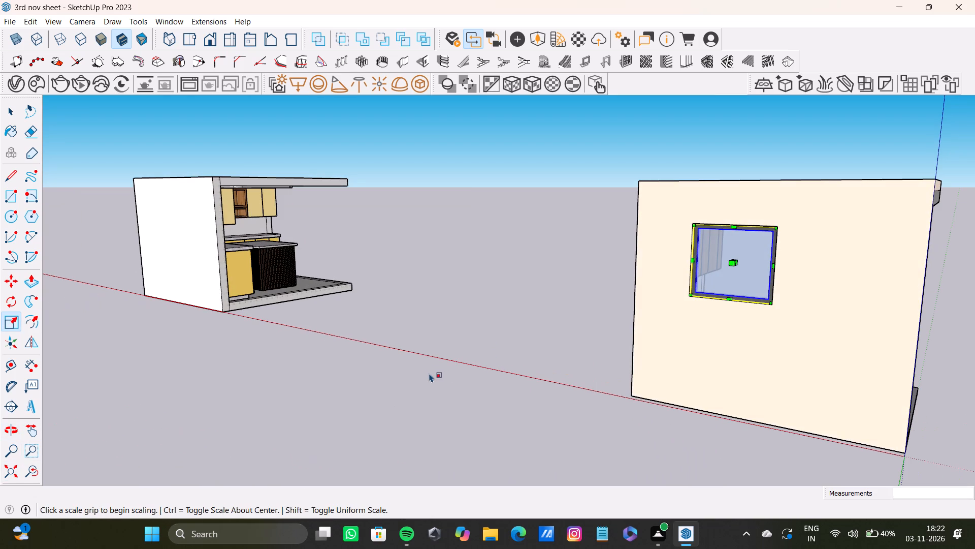
pyautogui.scroll(-6, 429, 372)
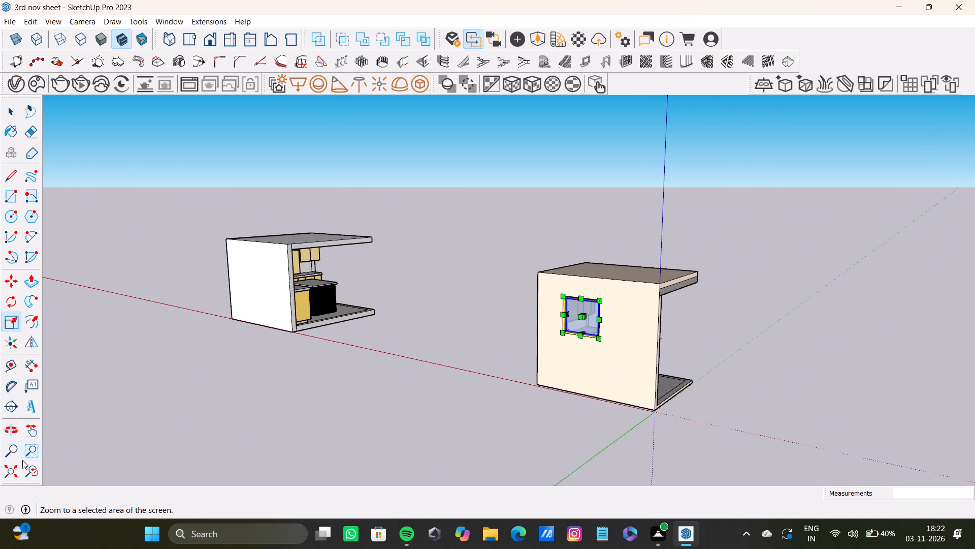
pyautogui.moveTo(32, 469); pyautogui.dragTo(27, 469)
pyautogui.click(4, 471)
pyautogui.scroll(-4, 369, 260)
pyautogui.moveTo(460, 269); pyautogui.dragTo(414, 271, button='middle')
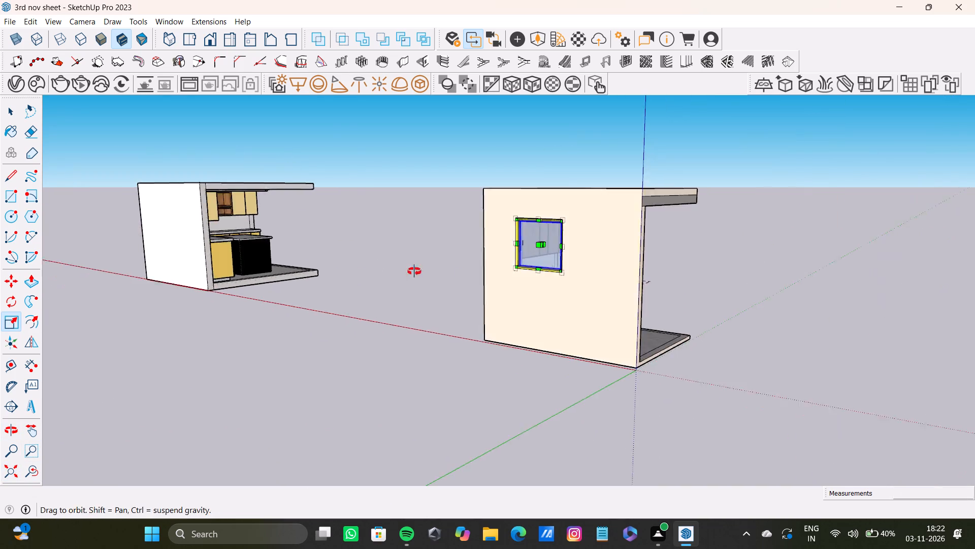
pyautogui.moveTo(414, 271); pyautogui.dragTo(233, 273, button='middle')
pyautogui.moveTo(367, 239); pyautogui.dragTo(163, 218, button='middle')
pyautogui.scroll(8, 380, 225)
pyautogui.moveTo(508, 261); pyautogui.dragTo(347, 246, button='middle')
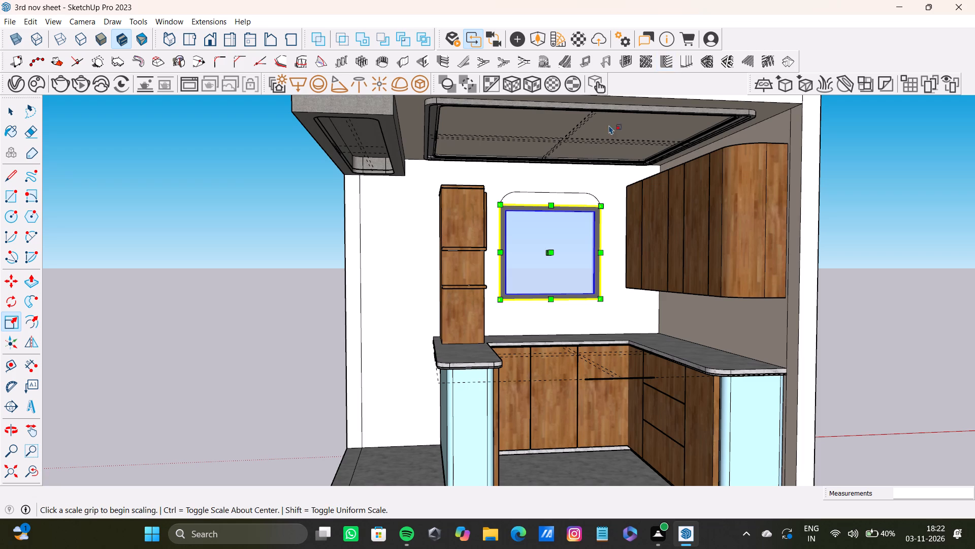
# Offset the outline of the arched wall face above the window inward to form a narrow border.
pyautogui.scroll(-6, 537, 180)
pyautogui.moveTo(545, 195); pyautogui.dragTo(528, 218, button='middle')
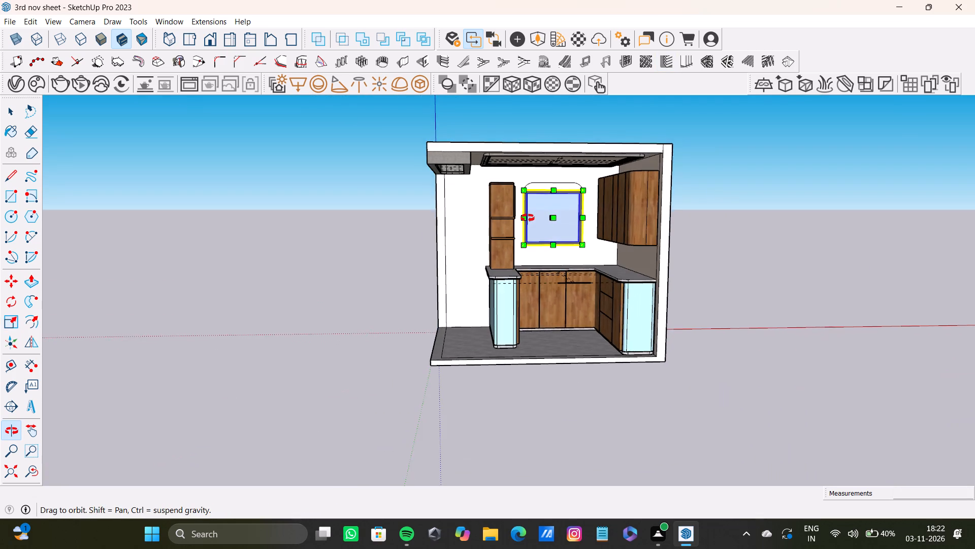
pyautogui.moveTo(528, 218); pyautogui.dragTo(510, 221, button='middle')
pyautogui.scroll(11, 566, 190)
pyautogui.press('space')
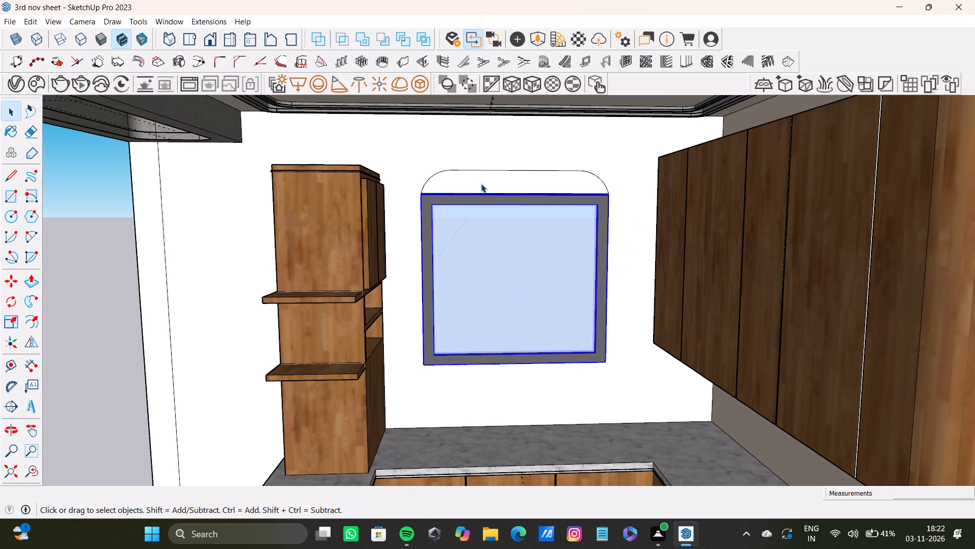
pyautogui.click(481, 184)
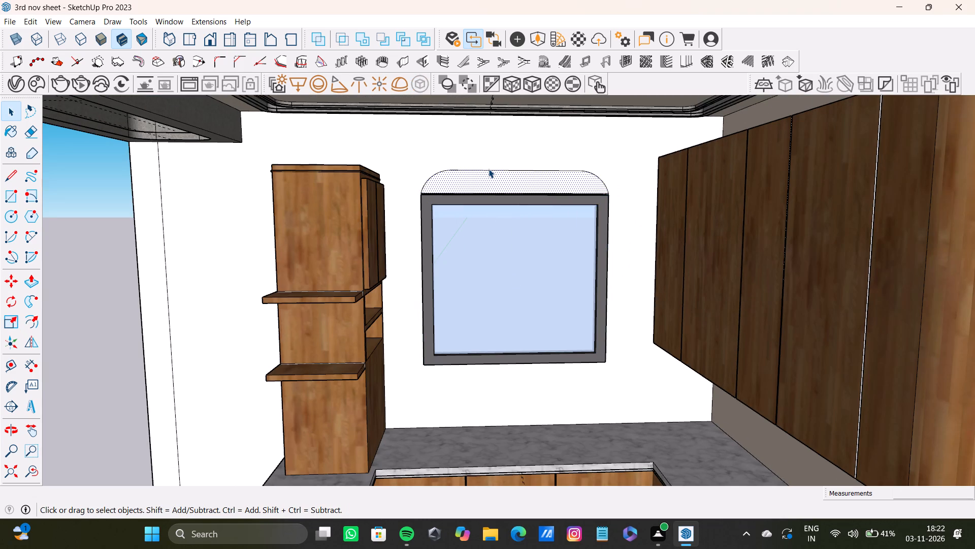
pyautogui.scroll(7, 465, 179)
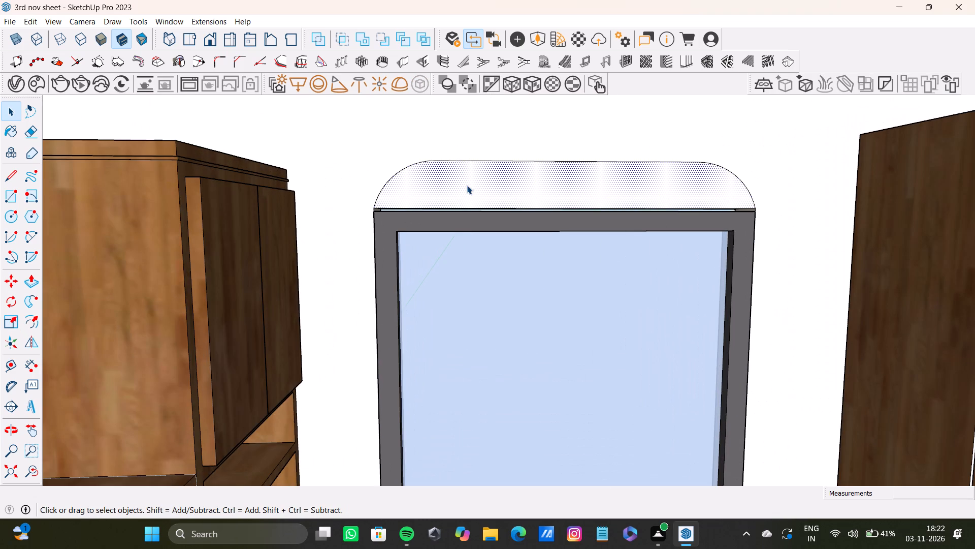
pyautogui.press('f')
pyautogui.moveTo(458, 179); pyautogui.dragTo(453, 173)
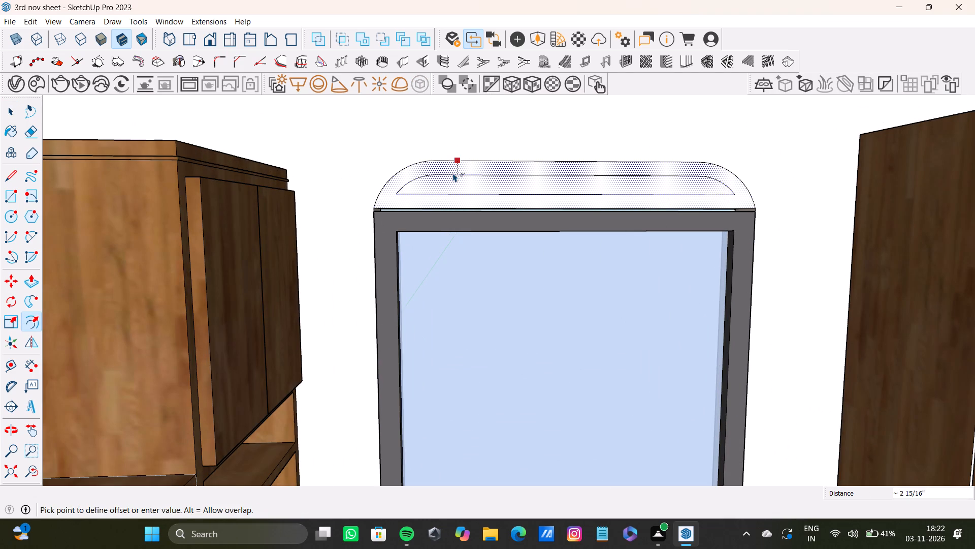
pyautogui.moveTo(453, 173); pyautogui.dragTo(450, 166)
pyautogui.press('space')
# Scale the window's height to about 1.01 so its frame meets the bottom edge of the arched face.
pyautogui.scroll(4, 451, 202)
pyautogui.moveTo(530, 219); pyautogui.dragTo(552, 234, button='middle')
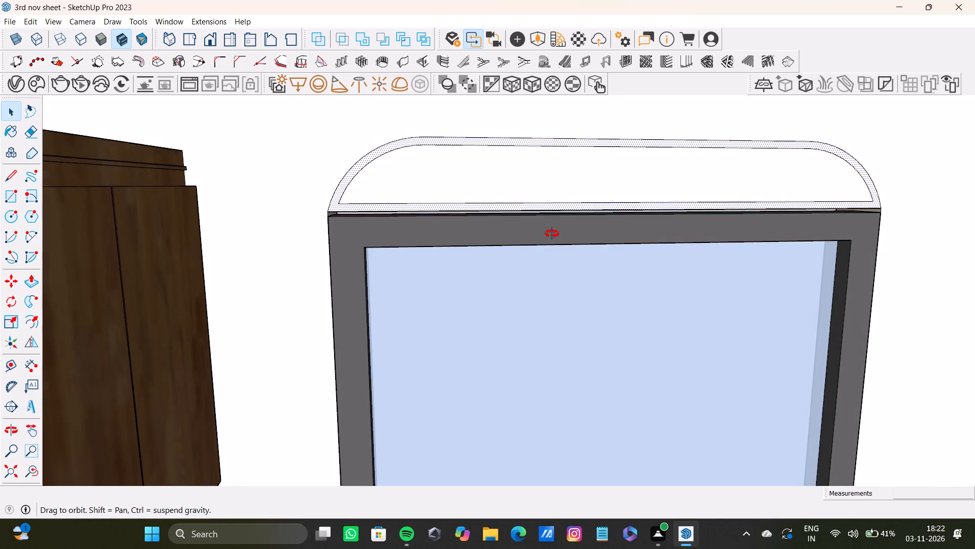
pyautogui.moveTo(552, 234); pyautogui.dragTo(552, 242, button='middle')
pyautogui.press('f')
pyautogui.scroll(4, 562, 221)
pyautogui.press('space')
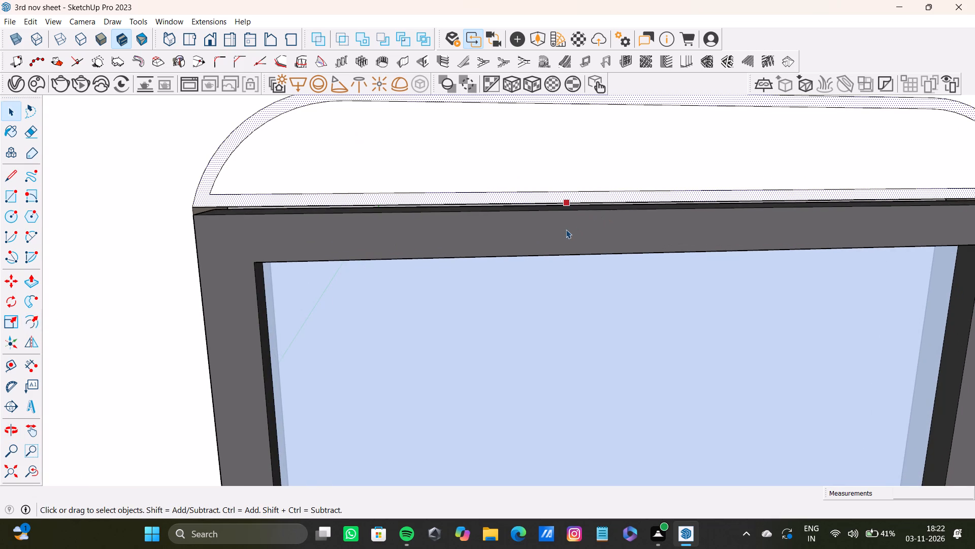
pyautogui.press('space')
pyautogui.click(566, 227)
pyautogui.press('f')
pyautogui.moveTo(562, 222); pyautogui.dragTo(550, 193, button='middle')
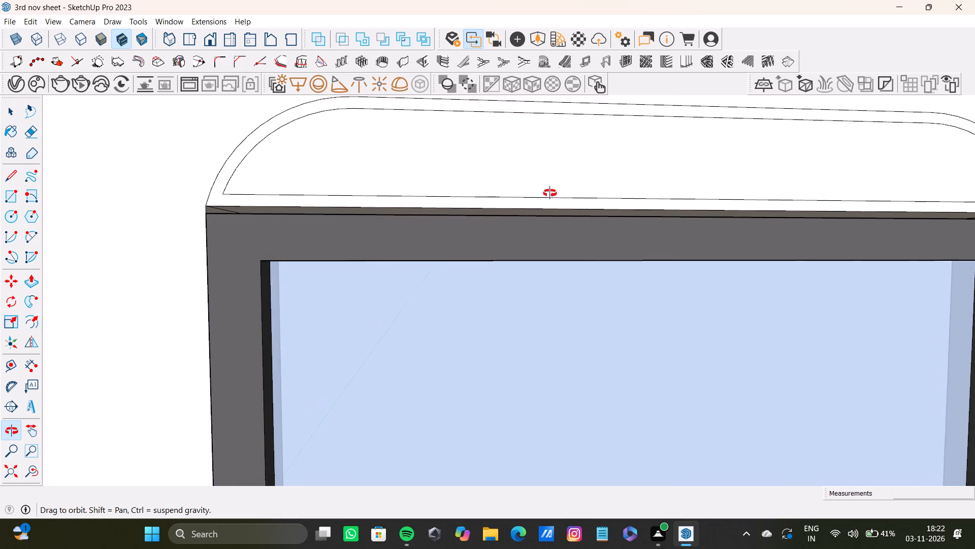
pyautogui.moveTo(550, 193); pyautogui.dragTo(554, 220, button='middle')
pyautogui.press('s')
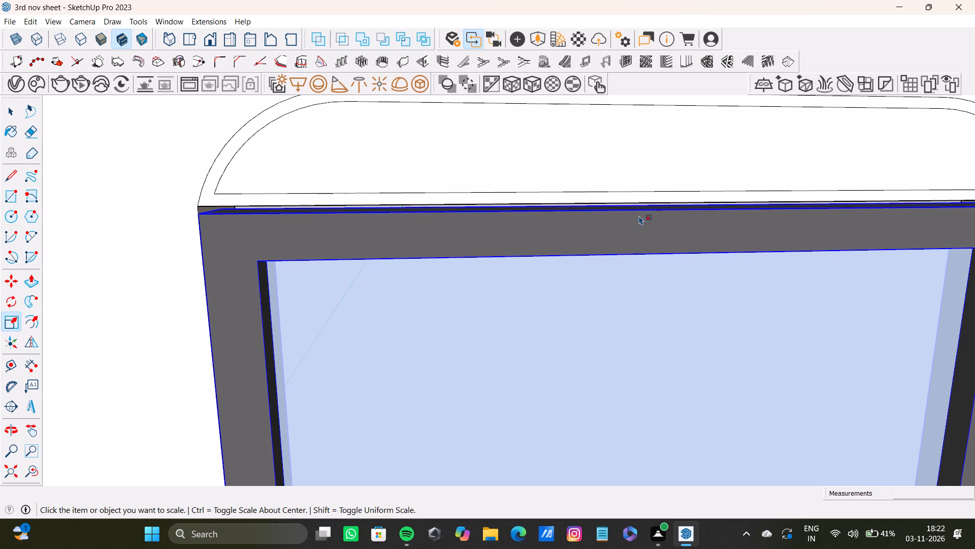
pyautogui.press('s')
pyautogui.moveTo(646, 206); pyautogui.dragTo(645, 200)
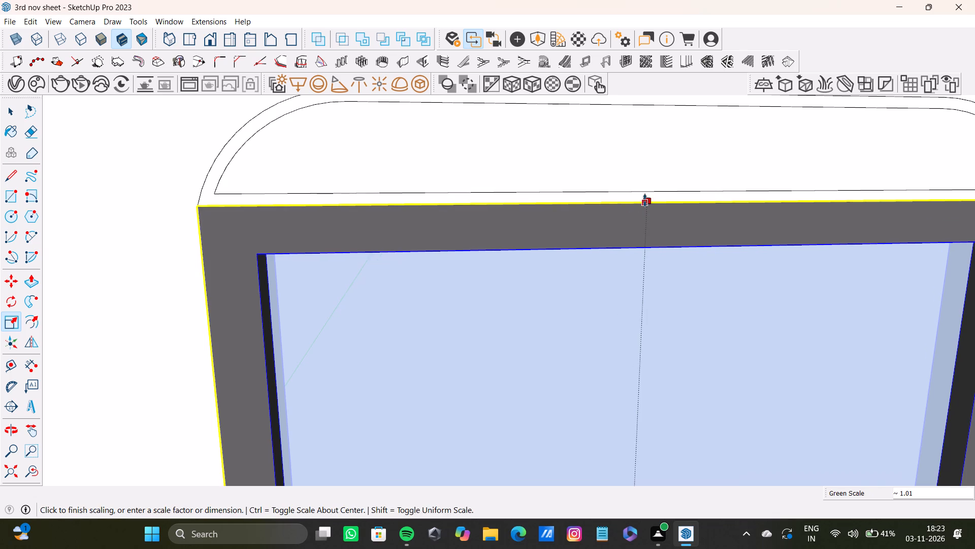
pyautogui.moveTo(645, 200); pyautogui.dragTo(644, 200)
# Adjust the window's depth in its opening with one-direction scaling from inside the kitchen.
pyautogui.scroll(-8, 634, 202)
pyautogui.moveTo(613, 223); pyautogui.dragTo(593, 196, button='middle')
pyautogui.scroll(-10, 619, 283)
pyautogui.moveTo(619, 283); pyautogui.dragTo(531, 255, button='middle')
pyautogui.scroll(-1, 530, 254)
pyautogui.scroll(9, 624, 285)
pyautogui.moveTo(661, 323); pyautogui.dragTo(663, 321)
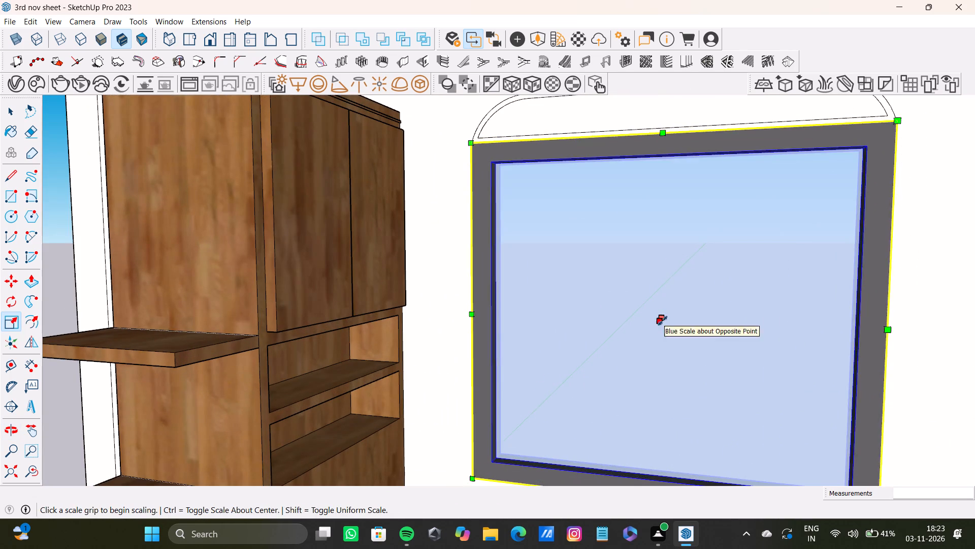
pyautogui.moveTo(663, 321); pyautogui.dragTo(667, 317)
pyautogui.scroll(-4, 660, 317)
pyautogui.moveTo(647, 316); pyautogui.dragTo(742, 309, button='middle')
pyautogui.scroll(4, 568, 316)
pyautogui.moveTo(651, 325); pyautogui.dragTo(664, 327, button='middle')
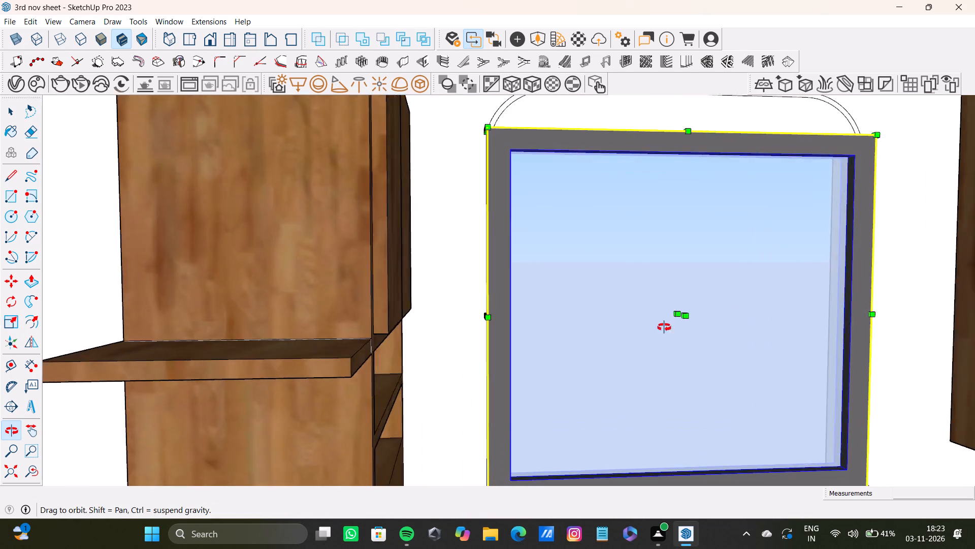
pyautogui.moveTo(664, 327); pyautogui.dragTo(731, 391, button='middle')
pyautogui.scroll(3, 686, 332)
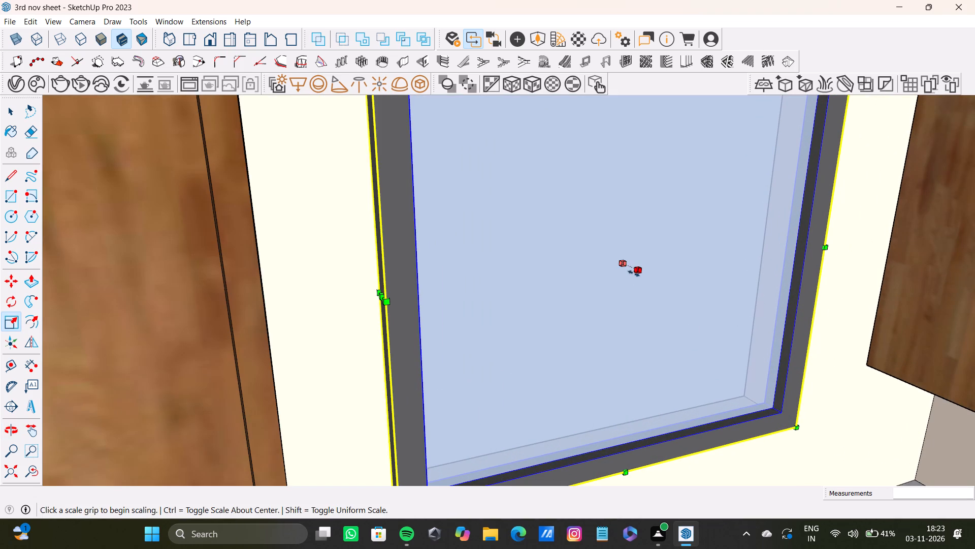
pyautogui.moveTo(634, 272); pyautogui.dragTo(611, 264)
pyautogui.scroll(-12, 615, 295)
pyautogui.click(10, 474)
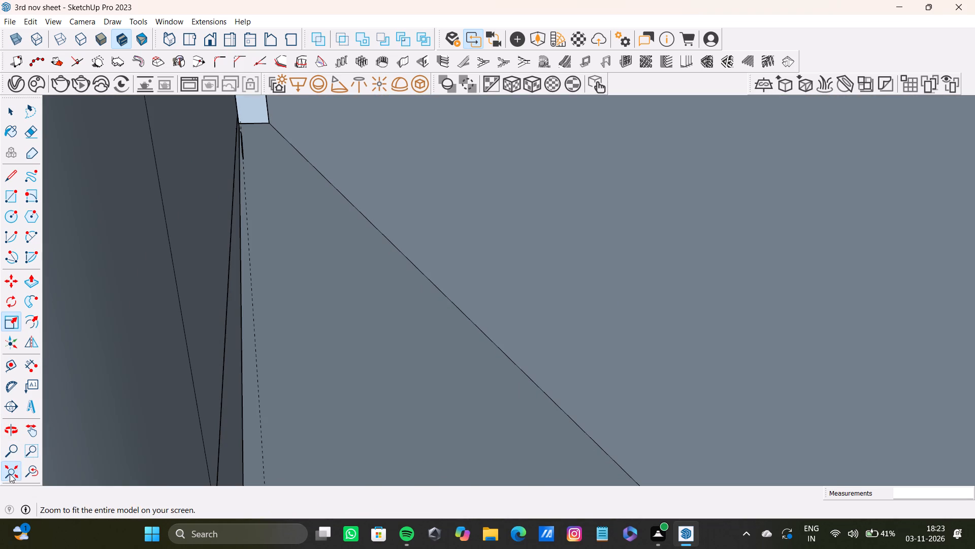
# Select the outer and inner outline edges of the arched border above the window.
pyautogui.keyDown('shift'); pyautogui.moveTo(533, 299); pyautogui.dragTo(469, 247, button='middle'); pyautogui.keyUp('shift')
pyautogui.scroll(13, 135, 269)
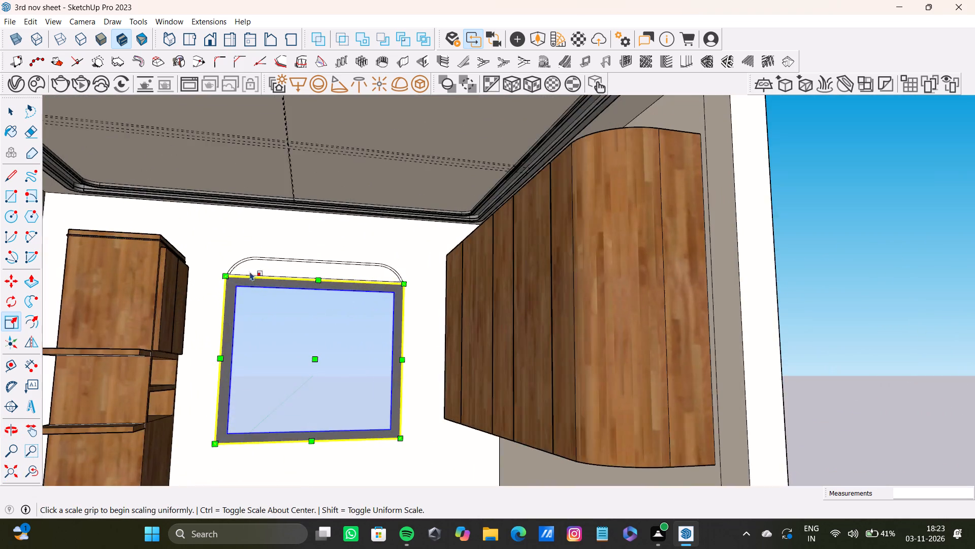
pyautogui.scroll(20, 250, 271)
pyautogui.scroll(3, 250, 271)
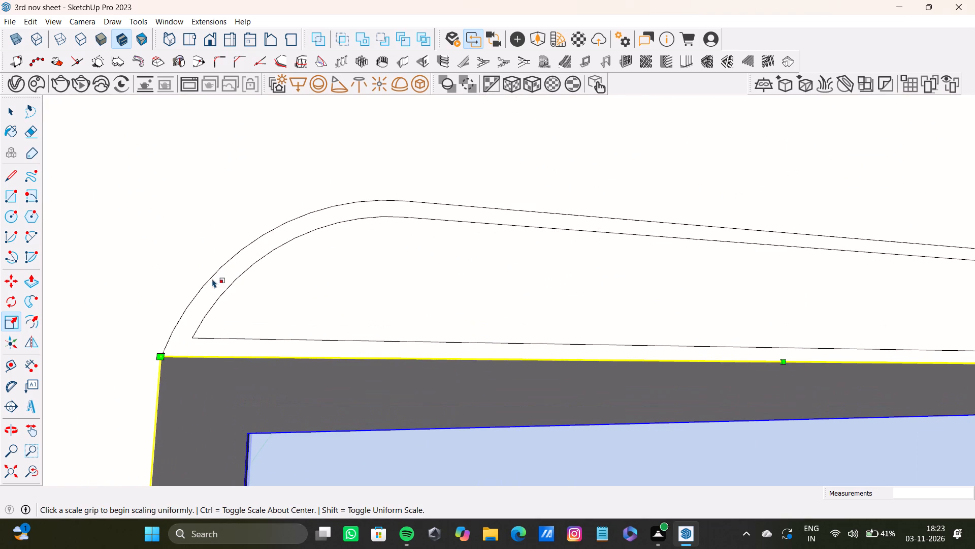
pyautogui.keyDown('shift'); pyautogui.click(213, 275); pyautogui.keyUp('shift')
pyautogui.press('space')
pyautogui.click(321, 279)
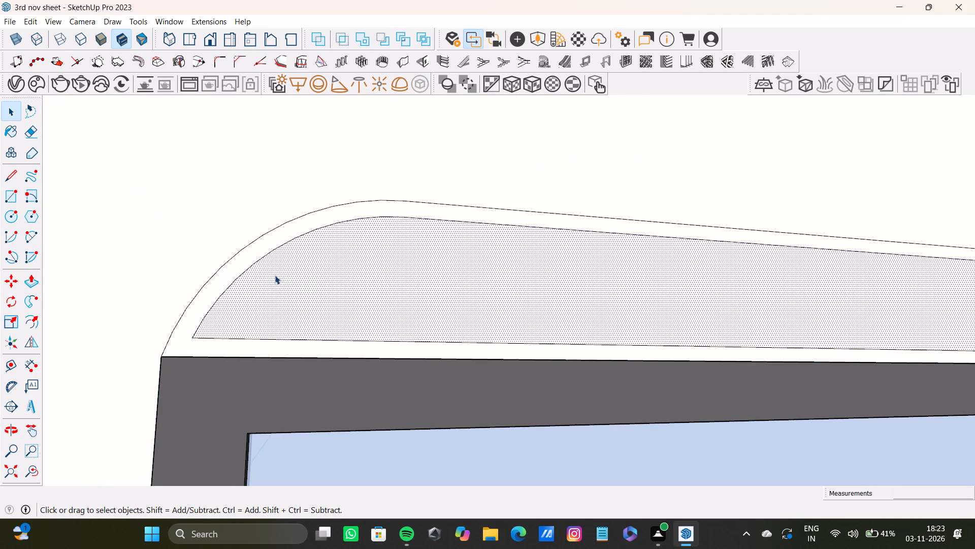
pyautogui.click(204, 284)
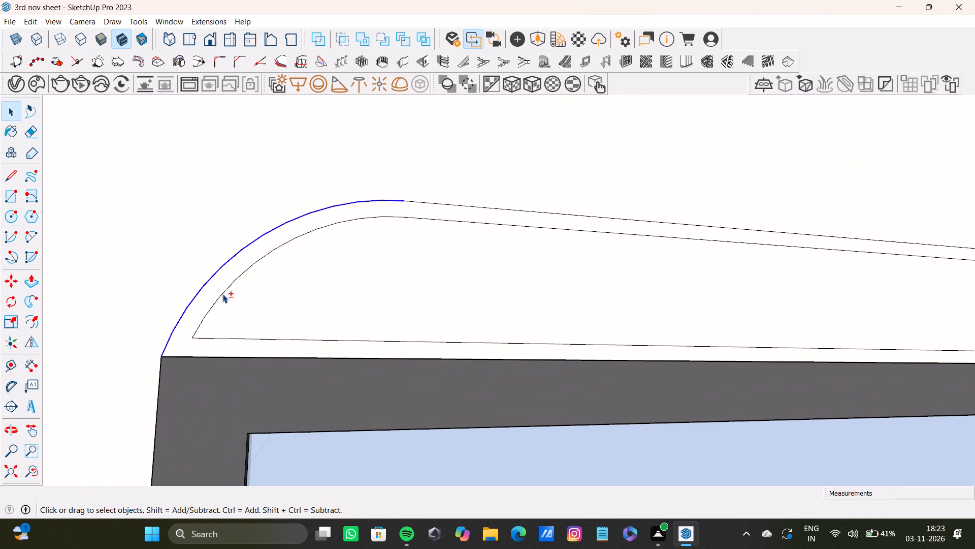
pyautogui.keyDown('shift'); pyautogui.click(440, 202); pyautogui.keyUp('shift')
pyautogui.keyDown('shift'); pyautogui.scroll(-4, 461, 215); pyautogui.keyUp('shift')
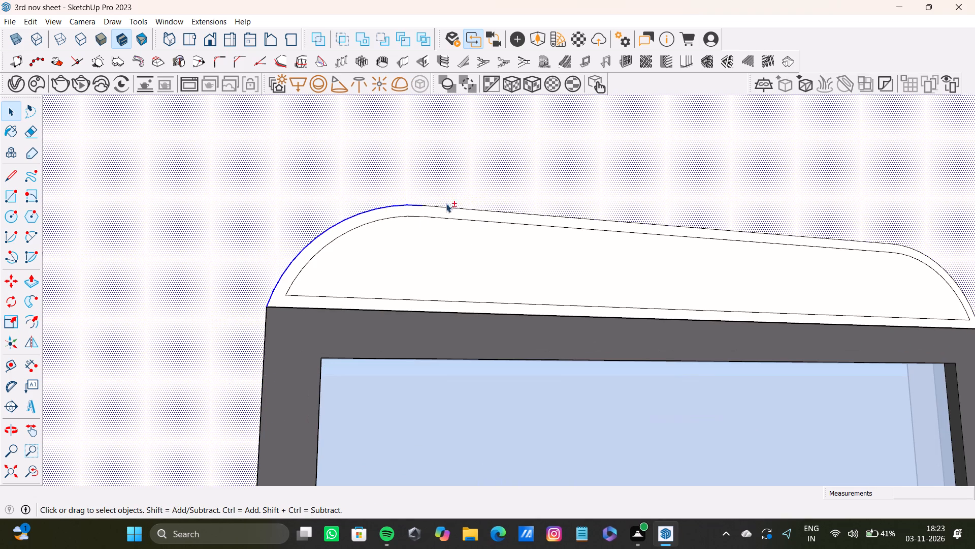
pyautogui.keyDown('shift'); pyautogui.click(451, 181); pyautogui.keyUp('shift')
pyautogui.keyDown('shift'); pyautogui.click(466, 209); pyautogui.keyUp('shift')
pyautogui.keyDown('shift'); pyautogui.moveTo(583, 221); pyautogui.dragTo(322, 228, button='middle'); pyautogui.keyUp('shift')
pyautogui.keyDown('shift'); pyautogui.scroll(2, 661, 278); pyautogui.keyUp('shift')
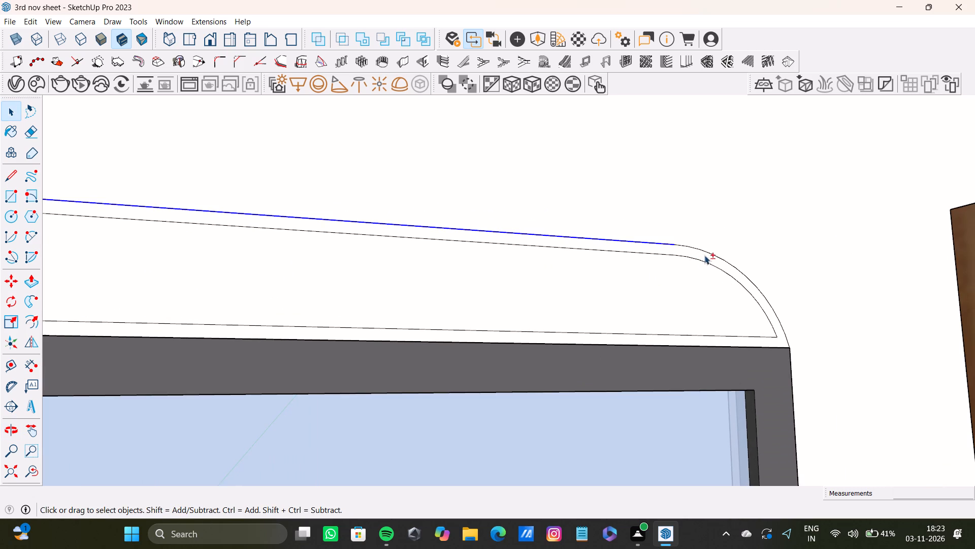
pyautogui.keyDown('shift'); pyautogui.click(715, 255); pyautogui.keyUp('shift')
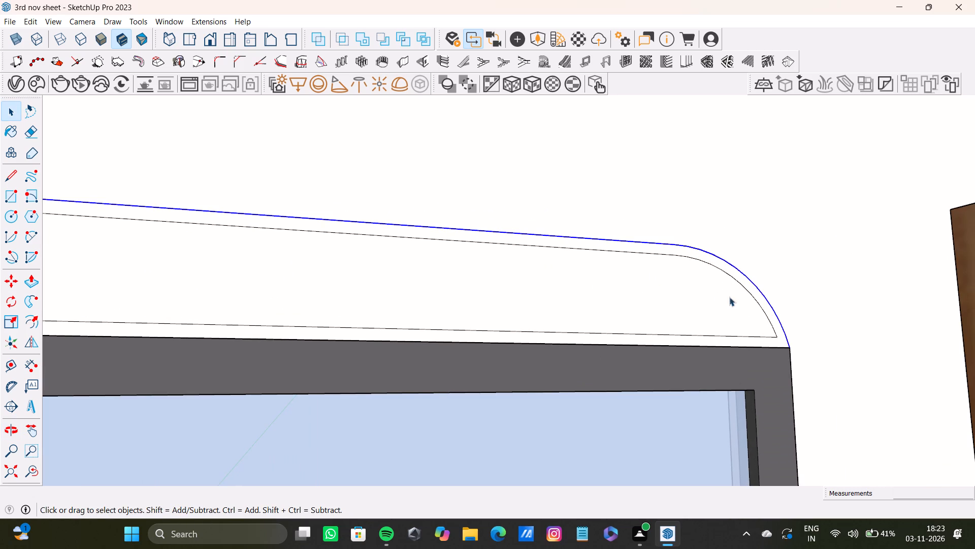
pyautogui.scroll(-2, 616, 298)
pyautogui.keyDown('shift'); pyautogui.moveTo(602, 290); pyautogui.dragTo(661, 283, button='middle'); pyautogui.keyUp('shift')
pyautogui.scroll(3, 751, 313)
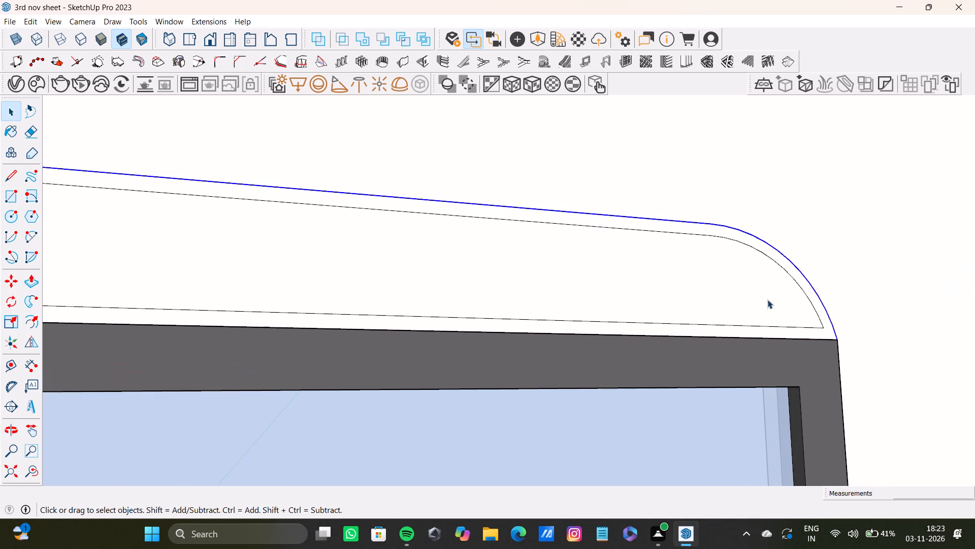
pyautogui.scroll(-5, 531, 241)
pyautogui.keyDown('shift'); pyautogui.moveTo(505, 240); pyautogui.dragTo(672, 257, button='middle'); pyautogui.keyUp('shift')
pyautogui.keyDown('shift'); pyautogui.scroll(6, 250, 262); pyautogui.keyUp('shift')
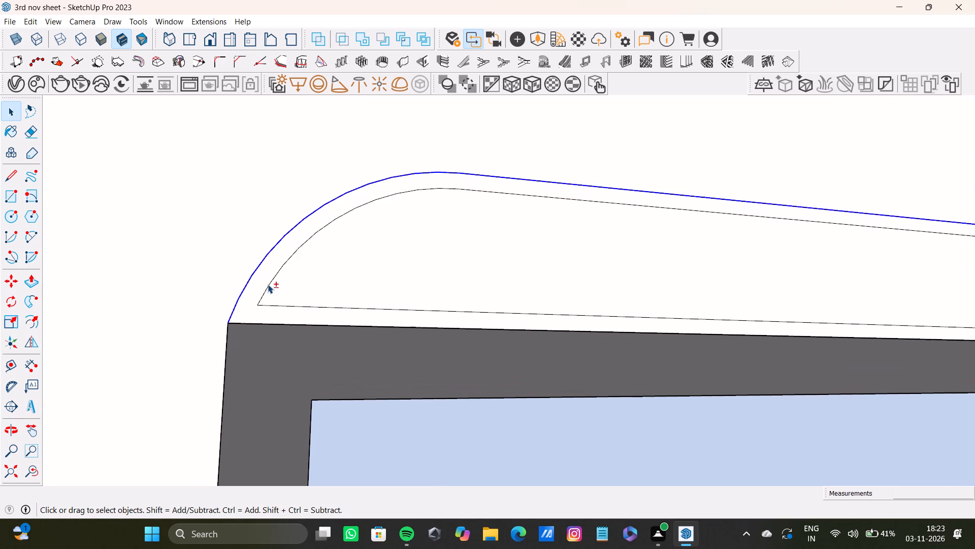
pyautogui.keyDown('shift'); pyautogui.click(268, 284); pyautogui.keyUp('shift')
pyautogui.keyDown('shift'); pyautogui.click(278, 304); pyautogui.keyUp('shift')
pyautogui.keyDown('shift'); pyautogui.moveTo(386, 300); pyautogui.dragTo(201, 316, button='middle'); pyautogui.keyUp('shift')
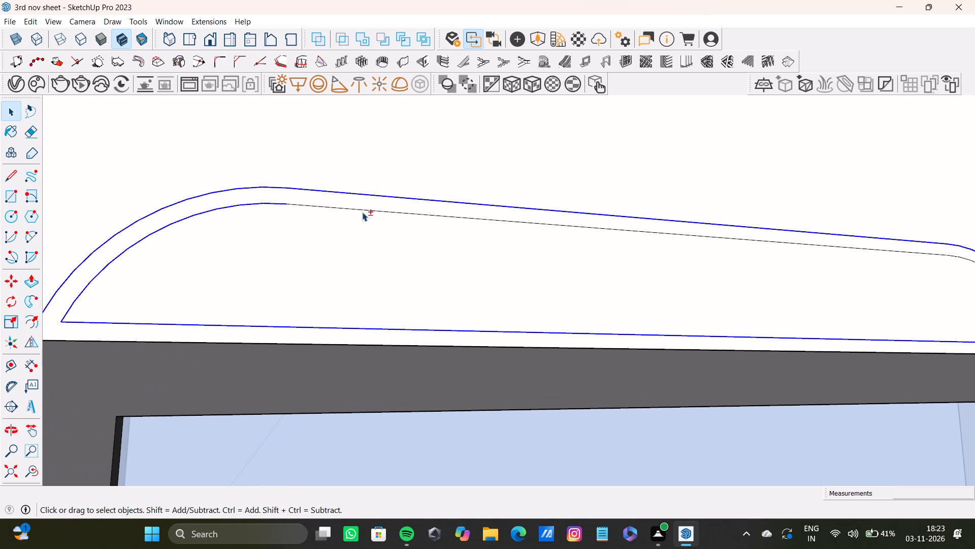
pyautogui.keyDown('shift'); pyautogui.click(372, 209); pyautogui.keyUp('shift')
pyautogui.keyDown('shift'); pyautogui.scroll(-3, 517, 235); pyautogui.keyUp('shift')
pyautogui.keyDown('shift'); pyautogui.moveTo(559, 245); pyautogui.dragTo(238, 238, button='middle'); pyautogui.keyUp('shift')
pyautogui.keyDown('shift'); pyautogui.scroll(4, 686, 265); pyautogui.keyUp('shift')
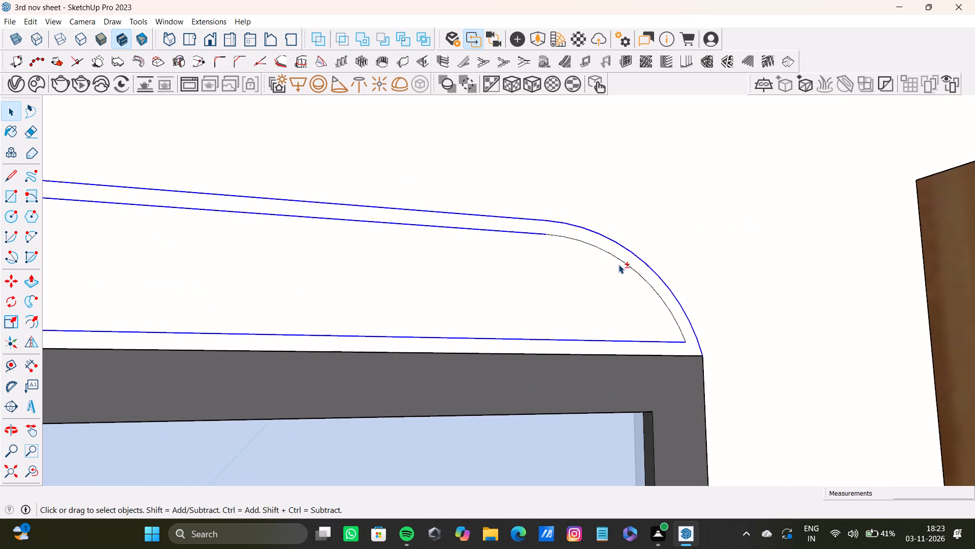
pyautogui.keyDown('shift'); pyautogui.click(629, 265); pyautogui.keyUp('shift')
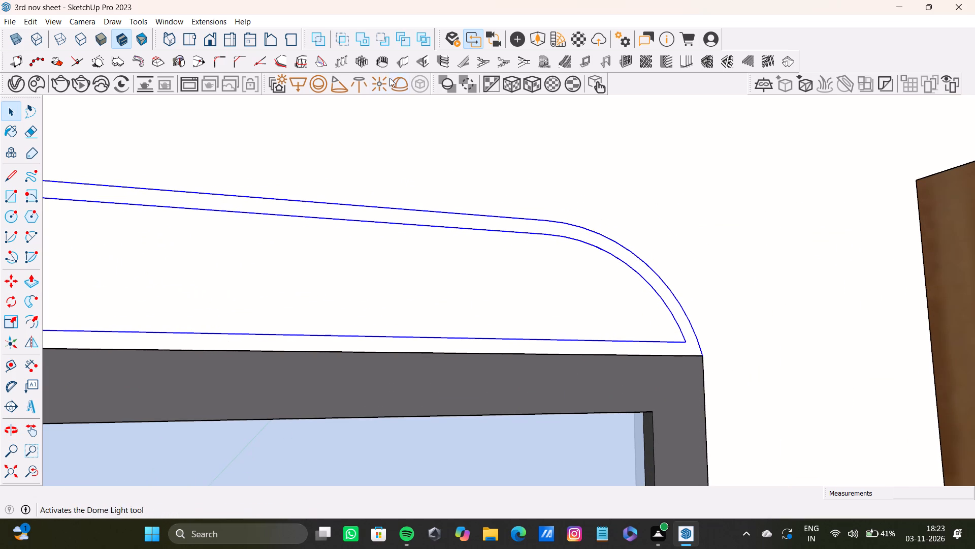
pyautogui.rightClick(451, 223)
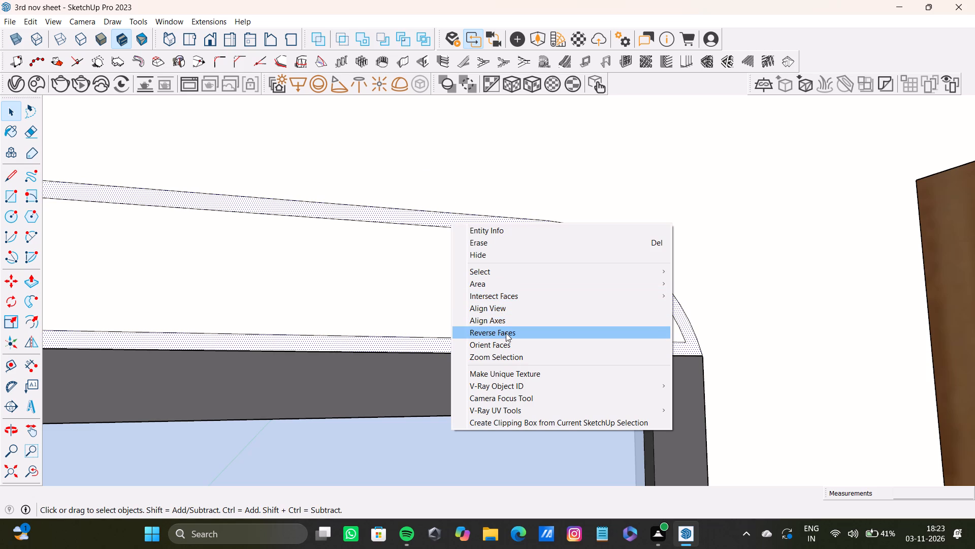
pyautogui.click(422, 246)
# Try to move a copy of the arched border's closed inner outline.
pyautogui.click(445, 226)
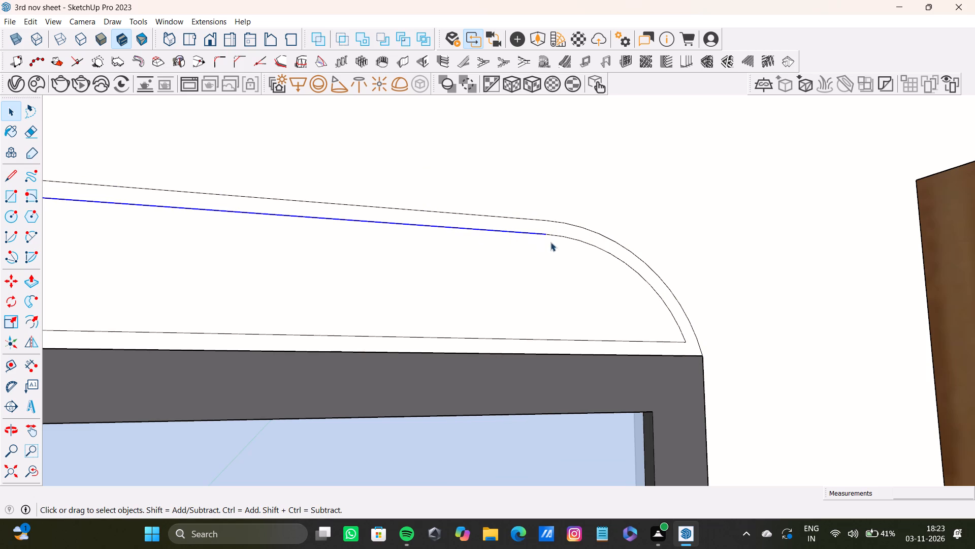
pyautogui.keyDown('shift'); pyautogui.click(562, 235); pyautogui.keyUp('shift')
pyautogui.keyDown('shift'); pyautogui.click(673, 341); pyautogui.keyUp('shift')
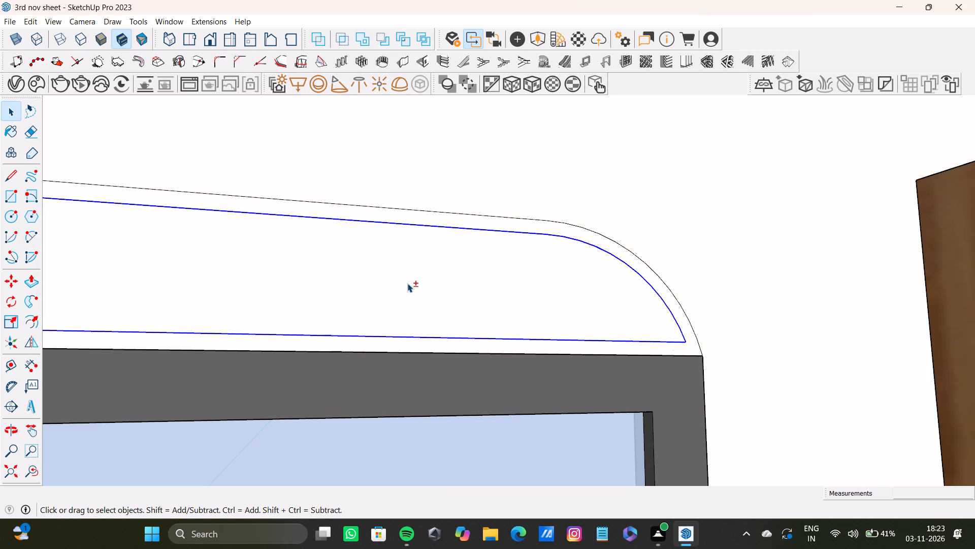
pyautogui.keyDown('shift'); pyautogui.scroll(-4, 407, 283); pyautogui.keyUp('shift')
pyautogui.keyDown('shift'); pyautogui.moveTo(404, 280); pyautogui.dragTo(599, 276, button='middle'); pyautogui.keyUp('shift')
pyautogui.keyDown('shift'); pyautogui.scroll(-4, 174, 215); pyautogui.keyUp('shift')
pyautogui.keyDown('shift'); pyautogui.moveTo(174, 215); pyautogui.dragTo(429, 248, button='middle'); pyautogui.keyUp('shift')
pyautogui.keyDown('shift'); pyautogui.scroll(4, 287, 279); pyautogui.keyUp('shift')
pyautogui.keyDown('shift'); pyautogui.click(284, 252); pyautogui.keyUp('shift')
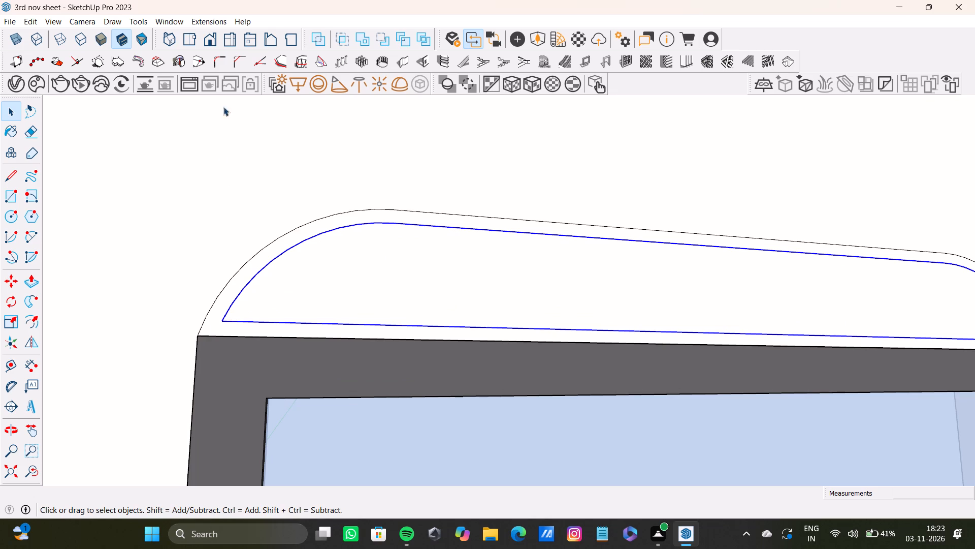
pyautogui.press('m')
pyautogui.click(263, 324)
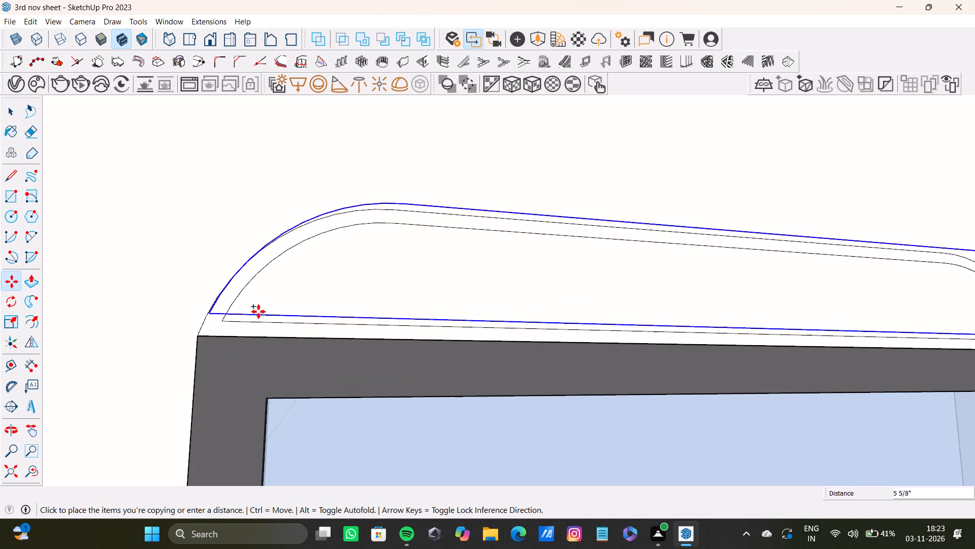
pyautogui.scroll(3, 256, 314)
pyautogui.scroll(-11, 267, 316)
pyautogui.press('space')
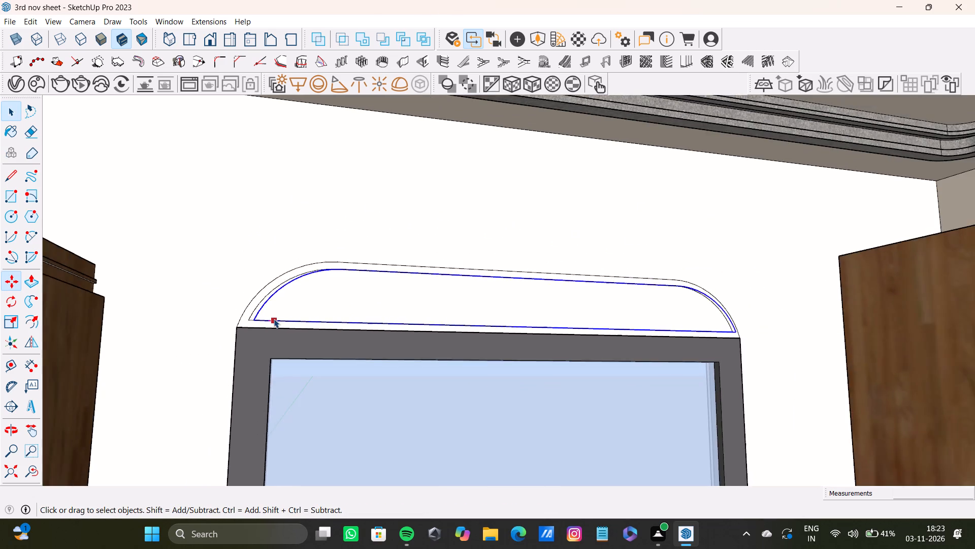
# Paint the narrow arched border face above the window with the grey Color M03.
pyautogui.scroll(-18, 278, 316)
pyautogui.moveTo(371, 346); pyautogui.dragTo(363, 368, button='middle')
pyautogui.scroll(9, 344, 342)
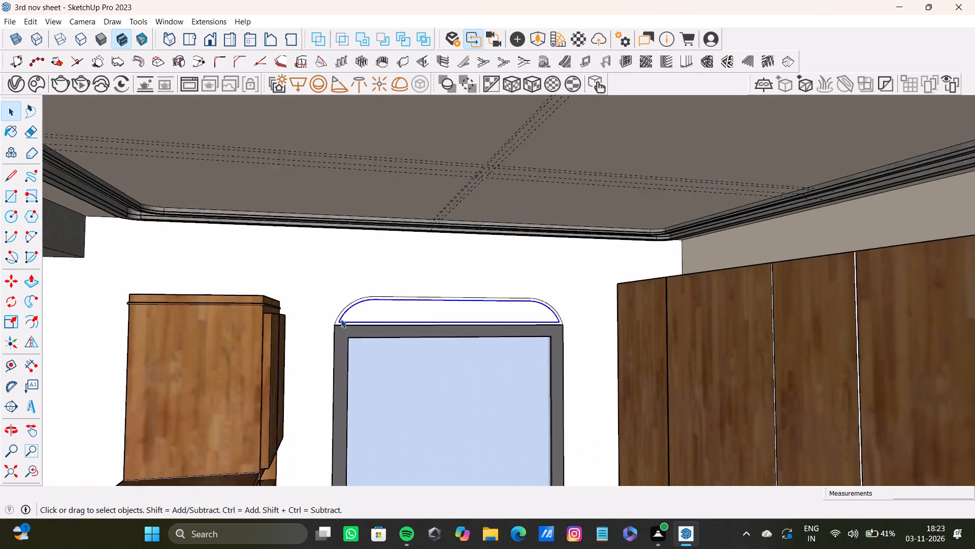
pyautogui.scroll(16, 341, 319)
pyautogui.click(341, 316)
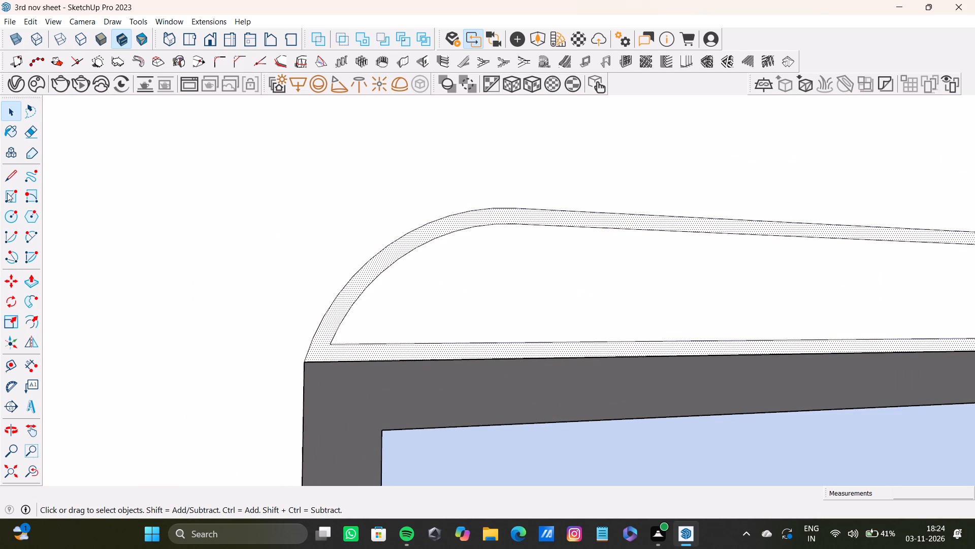
pyautogui.click(11, 133)
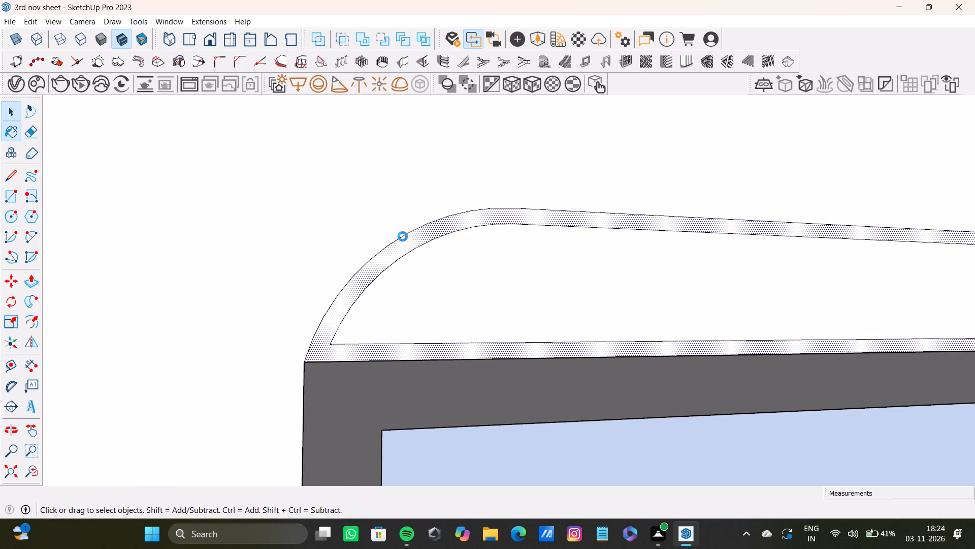
pyautogui.scroll(-4, 134, 338)
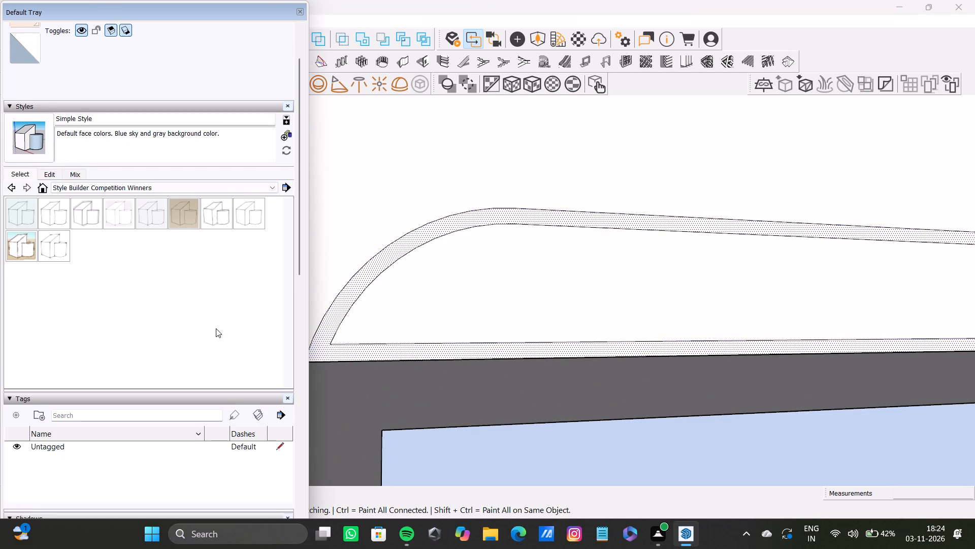
pyautogui.scroll(-15, 216, 328)
pyautogui.moveTo(302, 334); pyautogui.dragTo(302, 387)
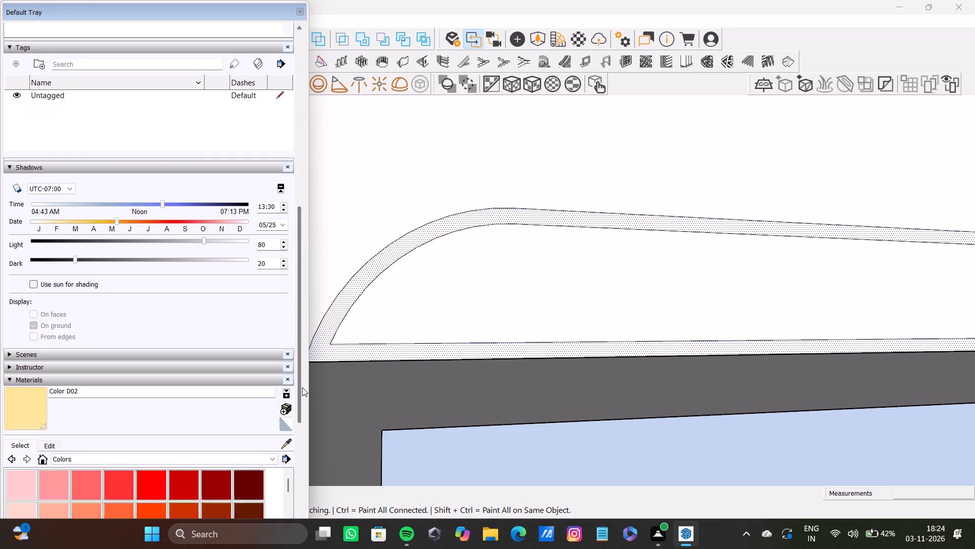
pyautogui.moveTo(302, 387); pyautogui.dragTo(310, 498)
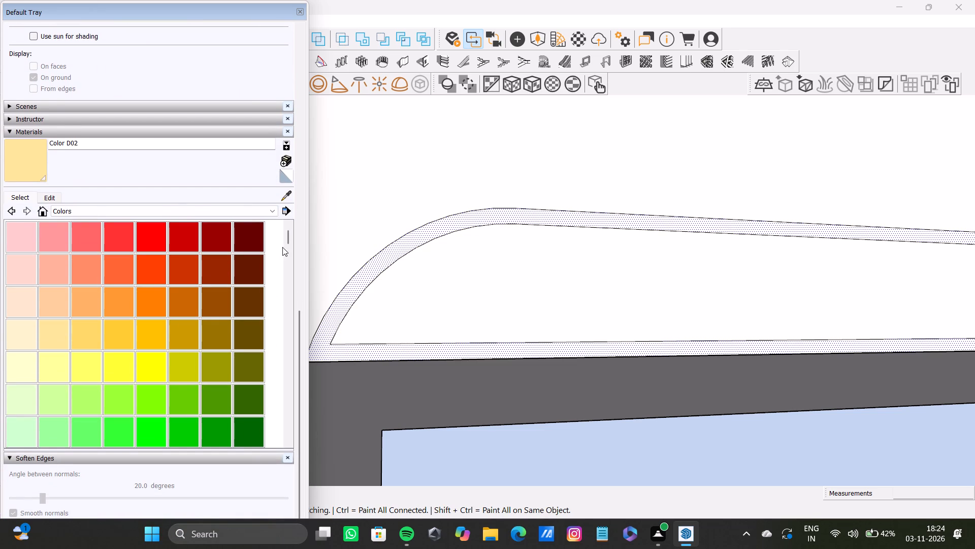
pyautogui.moveTo(286, 243); pyautogui.dragTo(277, 371)
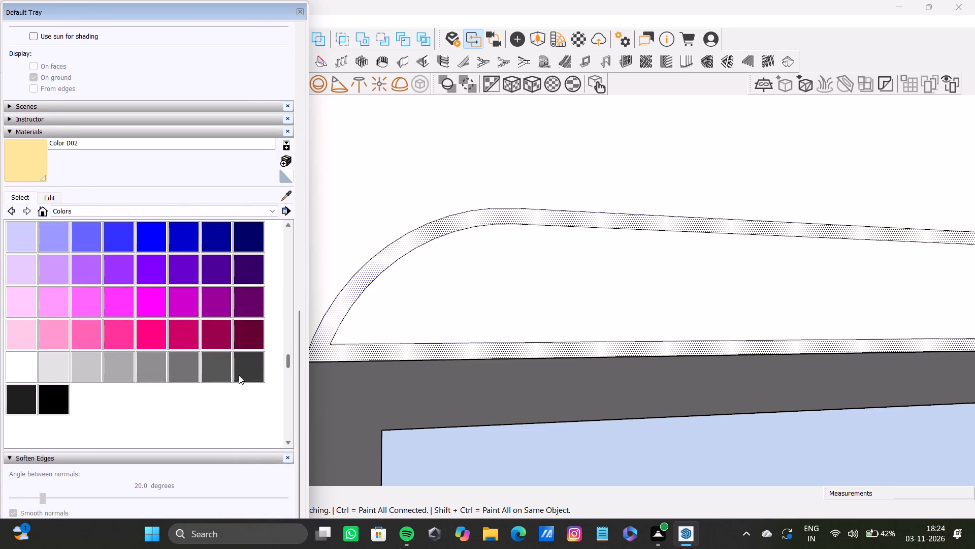
pyautogui.click(115, 359)
pyautogui.scroll(3, 330, 324)
pyautogui.click(330, 324)
# Repaint the arched border face above the window with the darker grey Color M05.
pyautogui.scroll(-6, 331, 324)
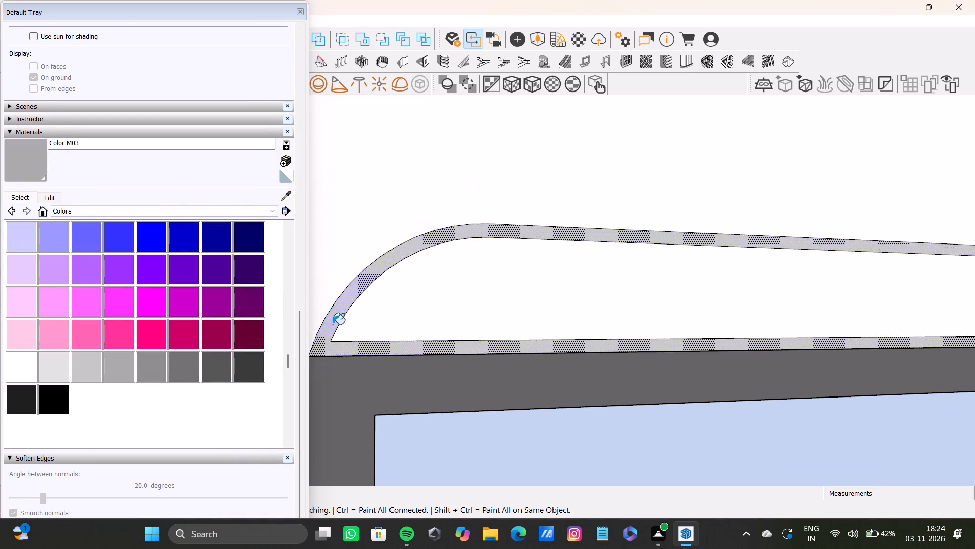
pyautogui.scroll(-10, 333, 324)
pyautogui.click(187, 363)
pyautogui.scroll(7, 338, 324)
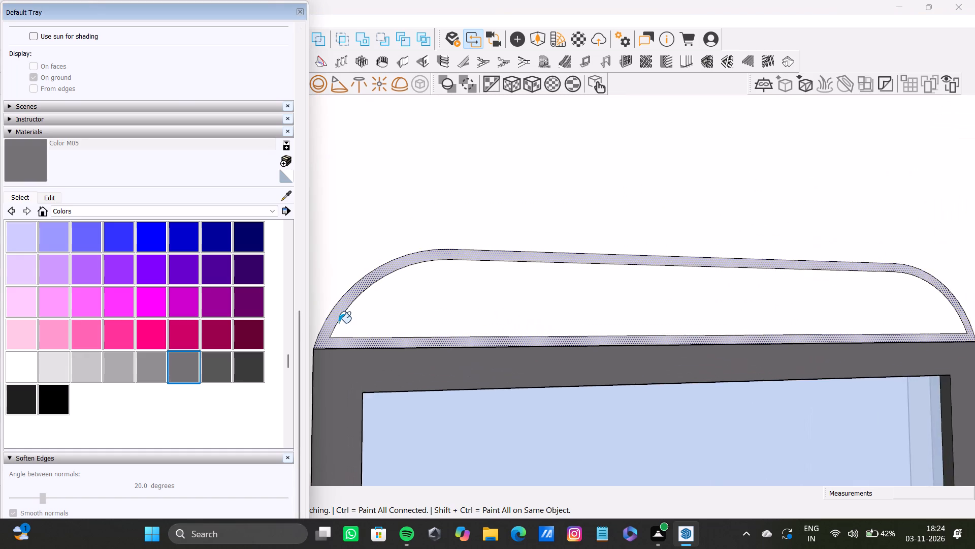
pyautogui.scroll(2, 339, 323)
pyautogui.click(334, 315)
pyautogui.scroll(-20, 357, 332)
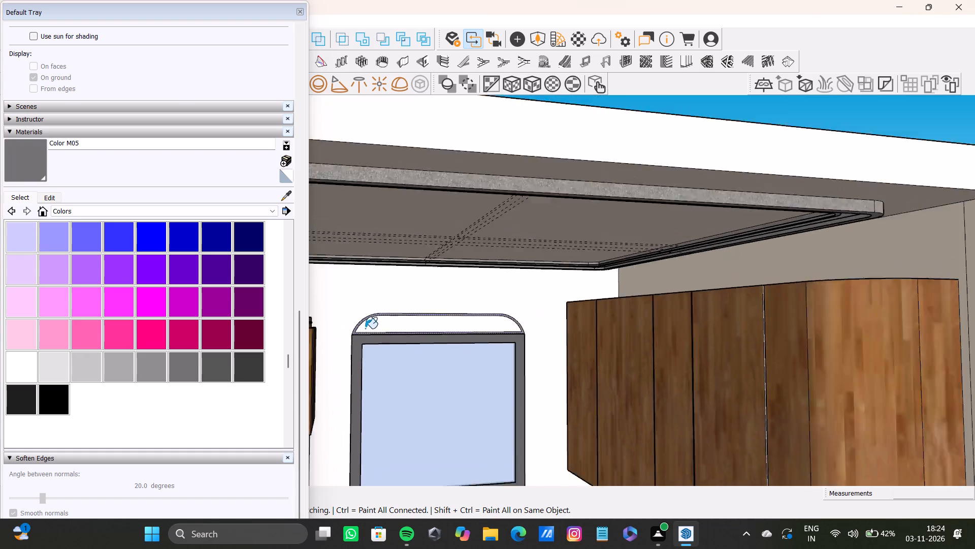
pyautogui.scroll(-10, 365, 328)
pyautogui.moveTo(373, 328); pyautogui.dragTo(460, 326, button='middle')
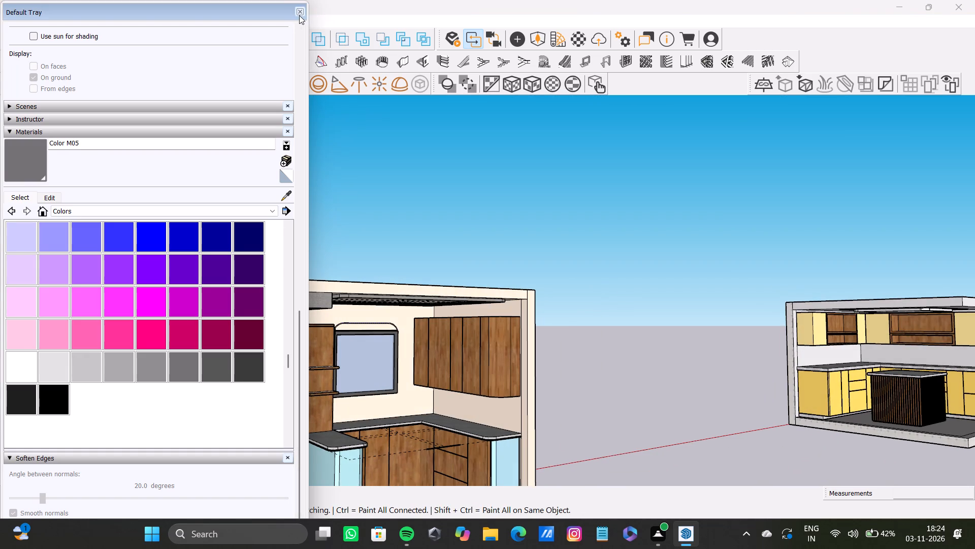
pyautogui.click(299, 15)
pyautogui.scroll(-8, 408, 189)
pyautogui.press('space')
# Examine the window and its painted arched border within the wood-and-blue kitchen from several angles.
pyautogui.scroll(9, 415, 256)
pyautogui.moveTo(409, 261); pyautogui.dragTo(405, 259, button='middle')
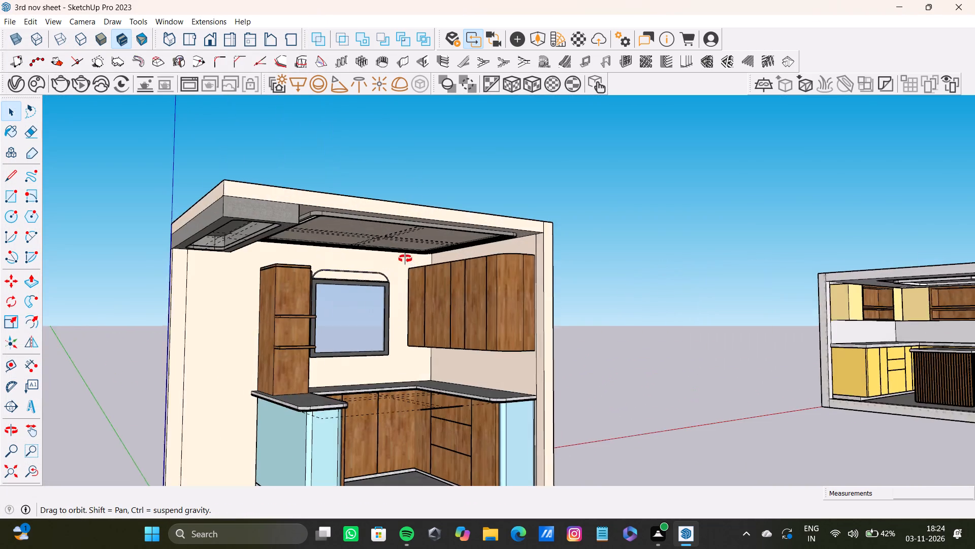
pyautogui.moveTo(405, 259); pyautogui.dragTo(359, 166, button='middle')
pyautogui.scroll(7, 369, 230)
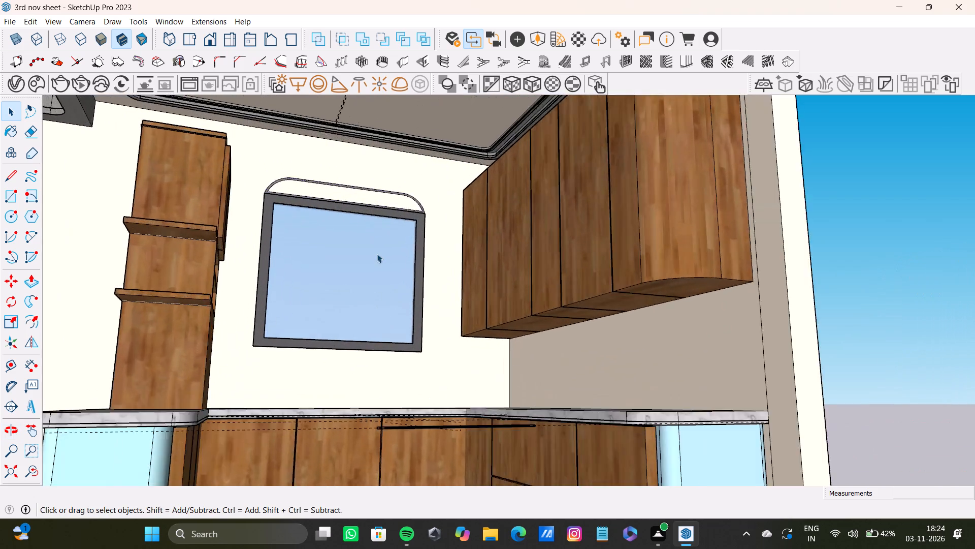
pyautogui.scroll(-7, 377, 254)
pyautogui.moveTo(376, 254); pyautogui.dragTo(401, 296, button='middle')
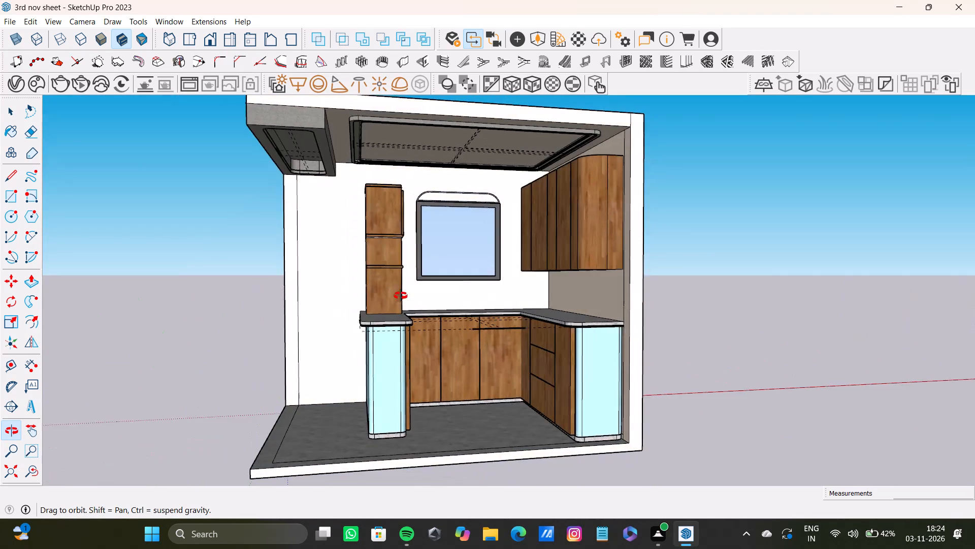
pyautogui.moveTo(401, 296); pyautogui.dragTo(409, 302, button='middle')
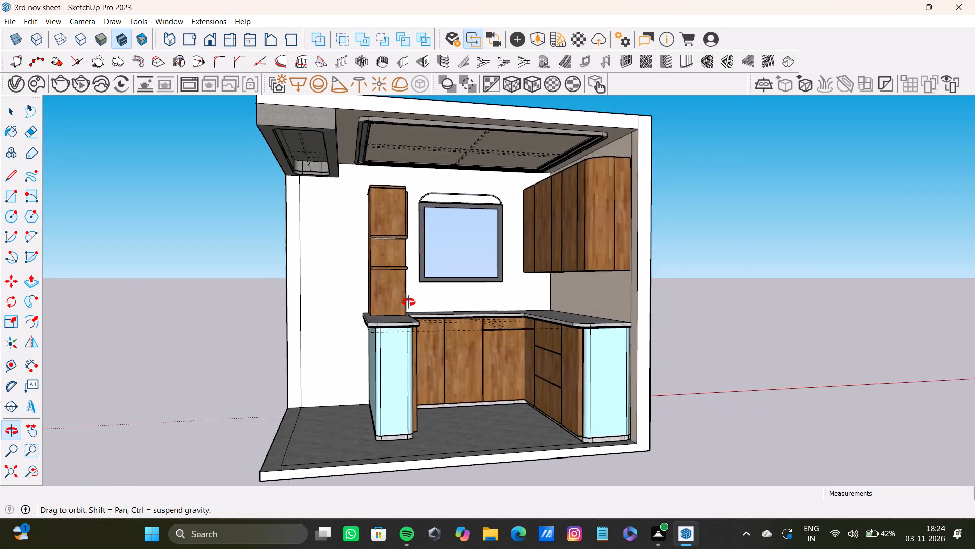
pyautogui.moveTo(409, 302); pyautogui.dragTo(392, 311, button='middle')
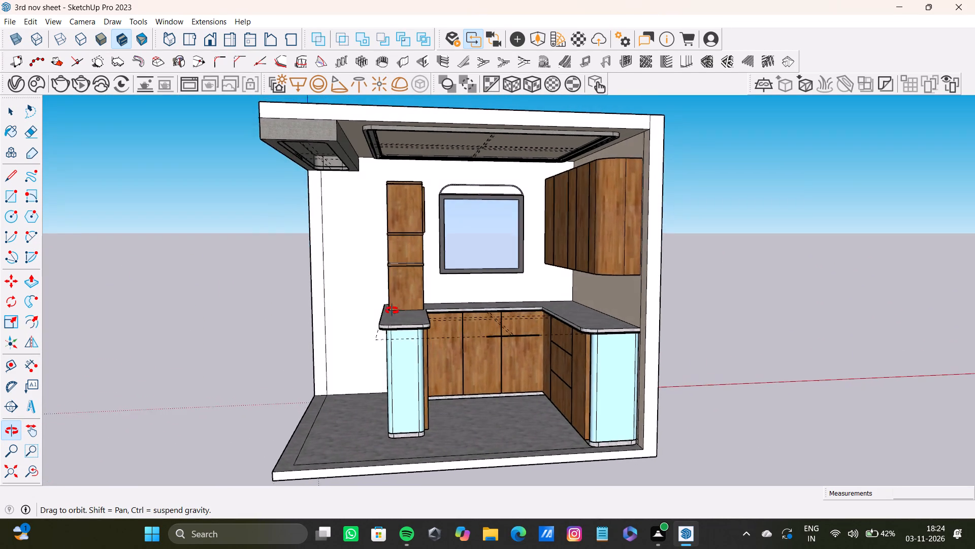
pyautogui.moveTo(392, 311); pyautogui.dragTo(350, 321, button='middle')
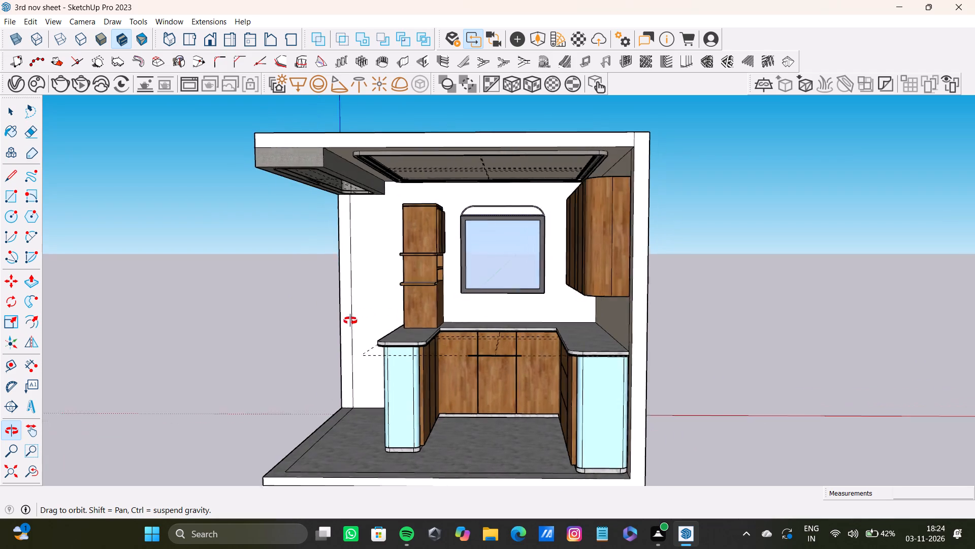
pyautogui.moveTo(350, 321); pyautogui.dragTo(350, 321, button='middle')
pyautogui.scroll(3, 362, 308)
pyautogui.keyDown('shift'); pyautogui.moveTo(386, 294); pyautogui.dragTo(348, 276, button='middle'); pyautogui.keyUp('shift')
pyautogui.scroll(-3, 347, 277)
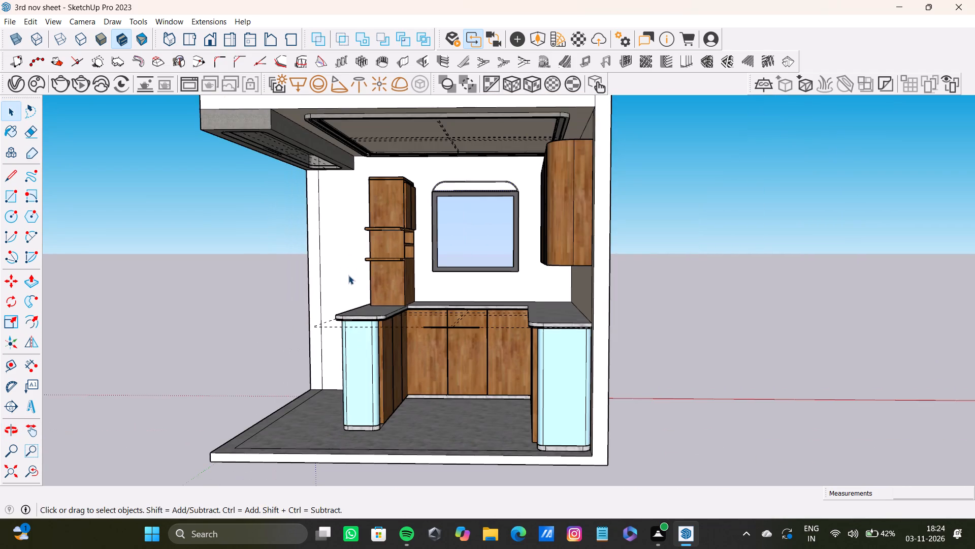
pyautogui.moveTo(348, 275); pyautogui.dragTo(366, 289, button='middle')
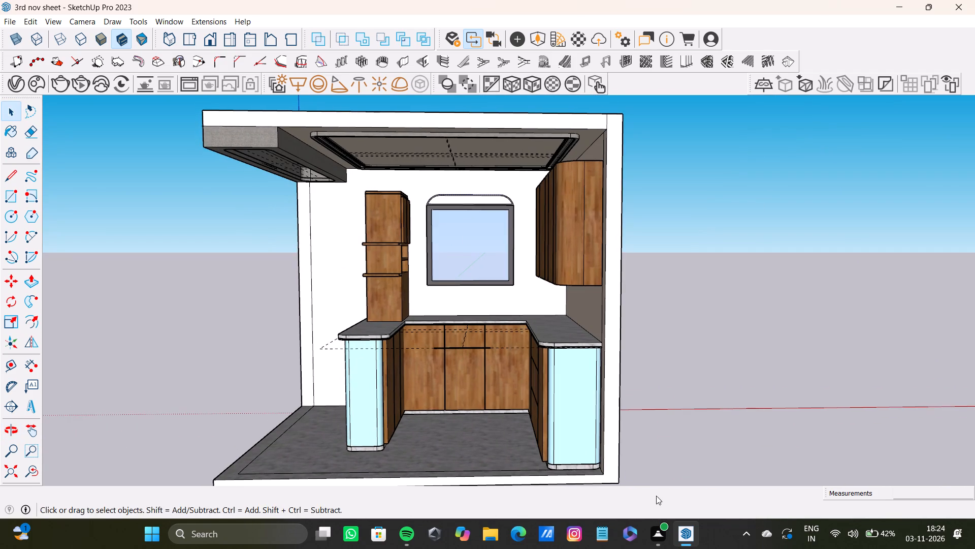
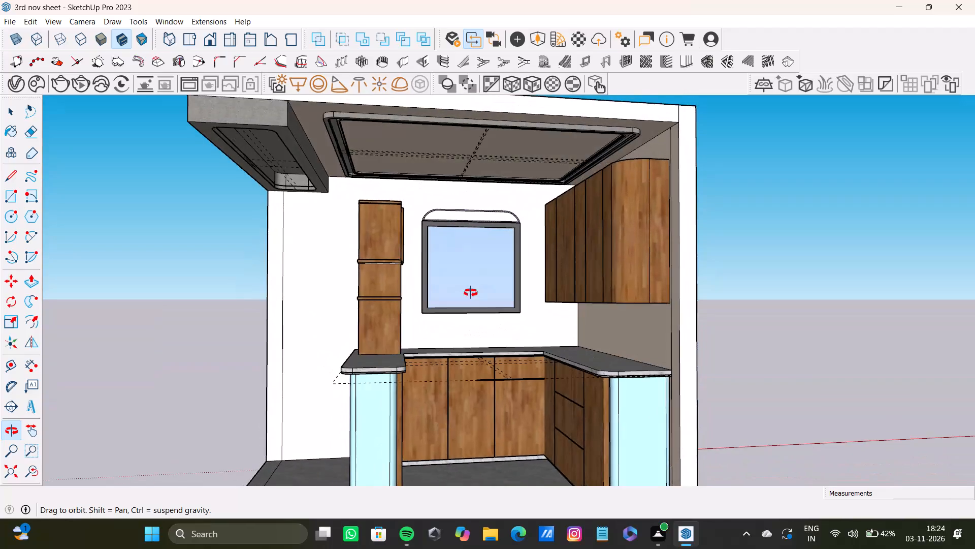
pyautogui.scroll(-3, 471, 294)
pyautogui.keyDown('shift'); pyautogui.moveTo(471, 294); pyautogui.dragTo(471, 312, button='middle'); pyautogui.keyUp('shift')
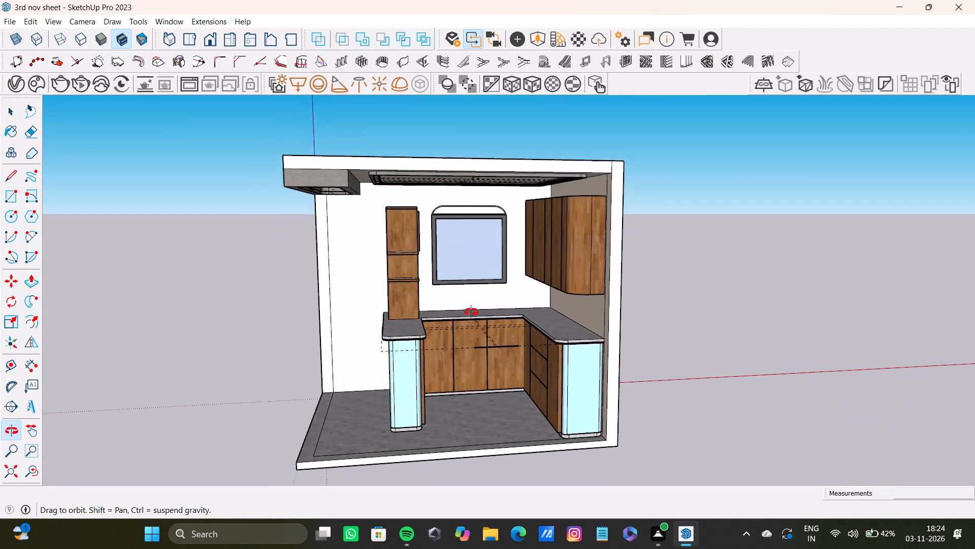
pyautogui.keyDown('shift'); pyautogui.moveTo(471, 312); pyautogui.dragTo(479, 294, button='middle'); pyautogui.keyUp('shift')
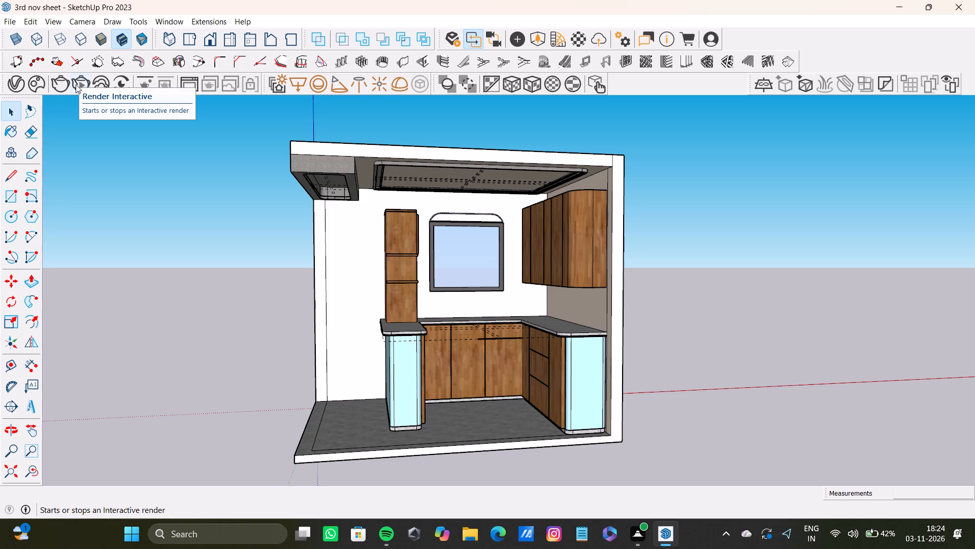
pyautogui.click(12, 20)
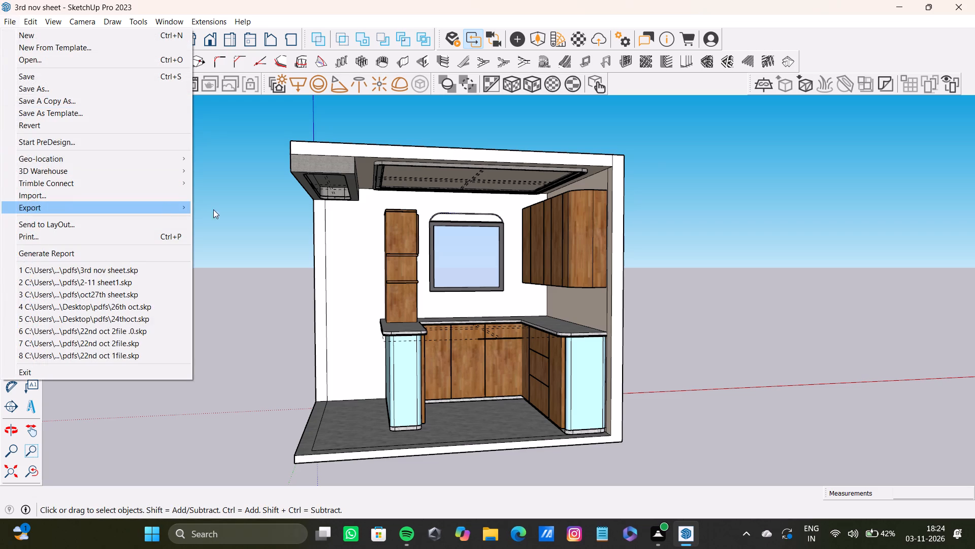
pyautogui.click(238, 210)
# Set the SunLight intensity to 0 in the V-Ray light settings.
pyautogui.click(8, 79)
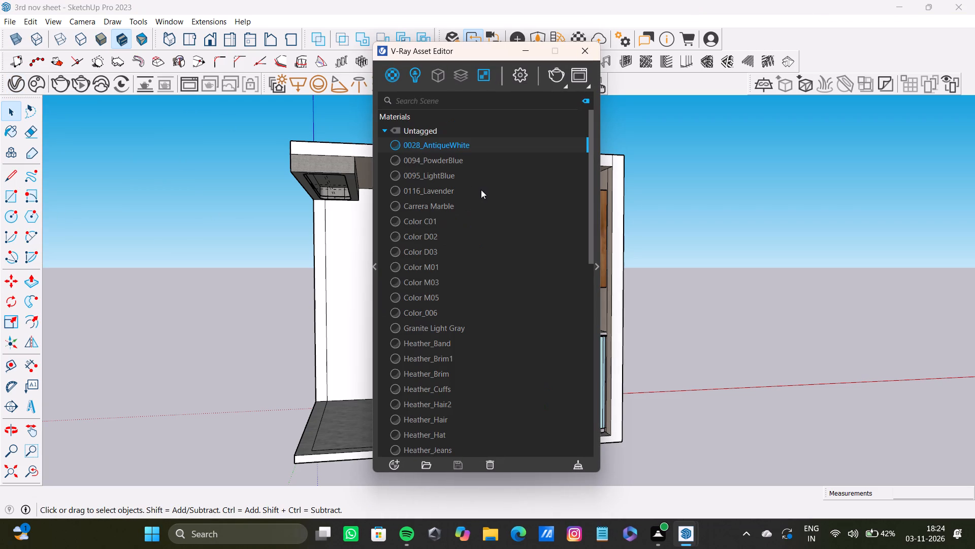
pyautogui.click(415, 80)
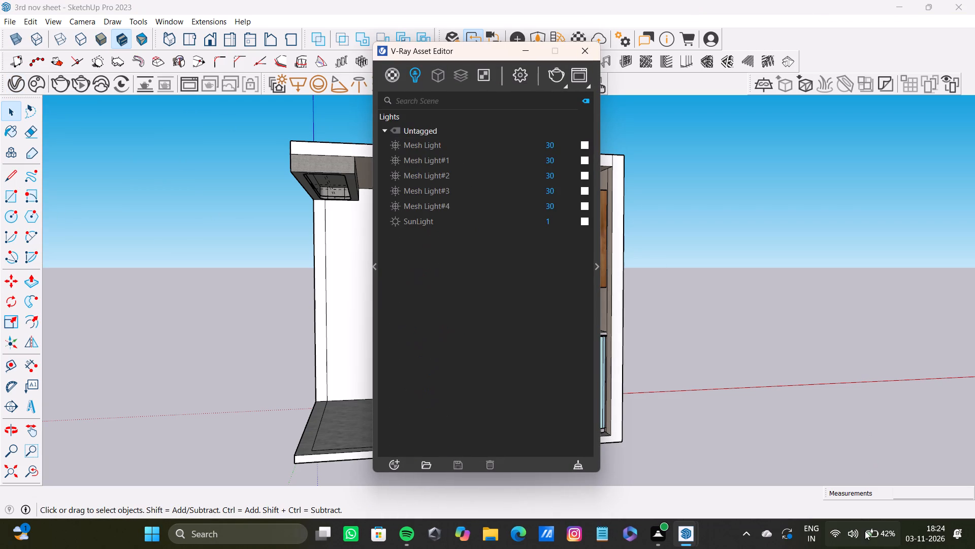
pyautogui.click(868, 531)
pyautogui.click(875, 538)
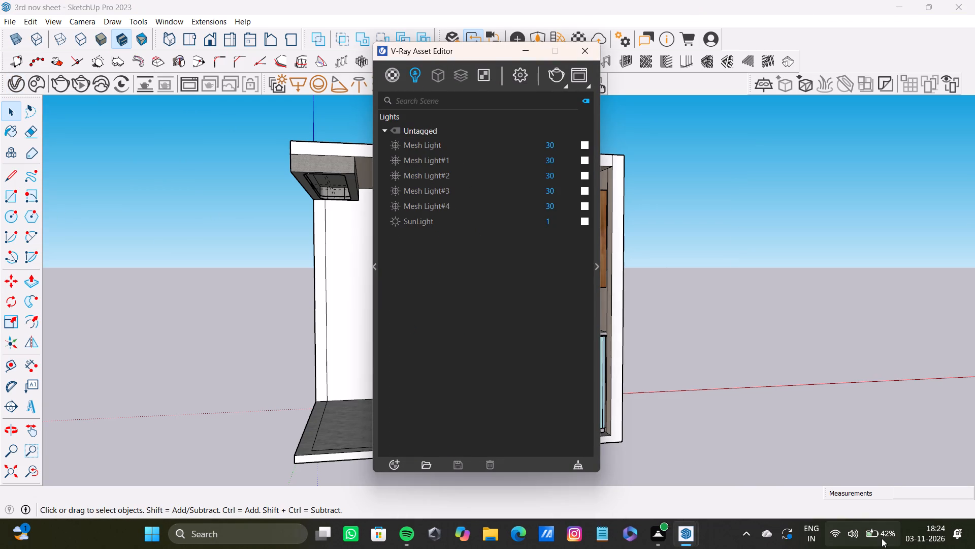
pyautogui.click(882, 538)
pyautogui.click(893, 420)
pyautogui.click(702, 346)
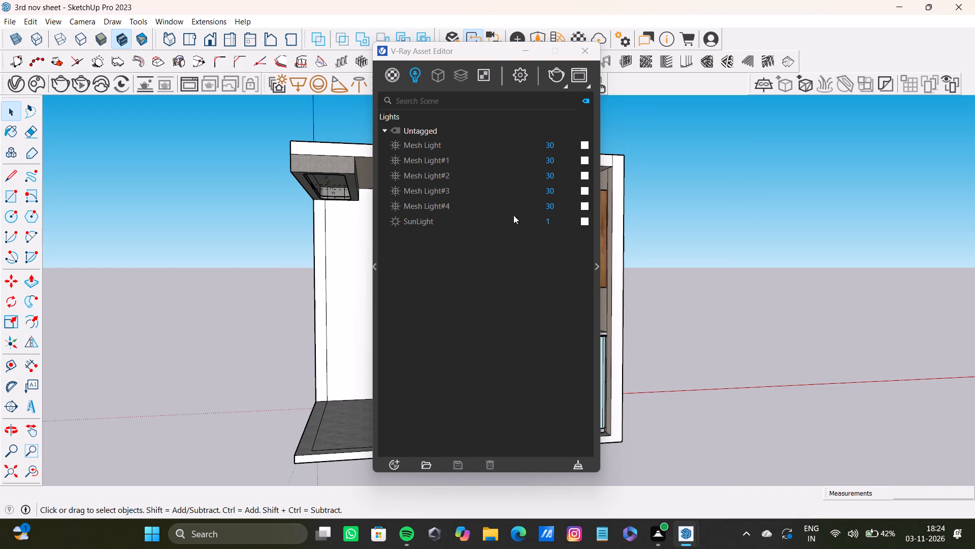
pyautogui.moveTo(562, 223); pyautogui.dragTo(542, 223)
pyautogui.press('BackSpace')
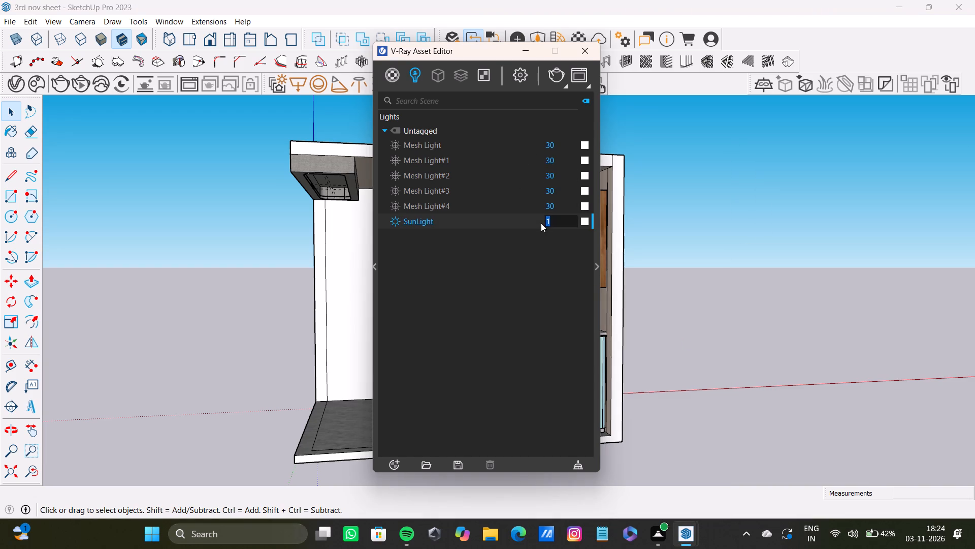
pyautogui.press('0')
pyautogui.press('Return')
pyautogui.click(590, 55)
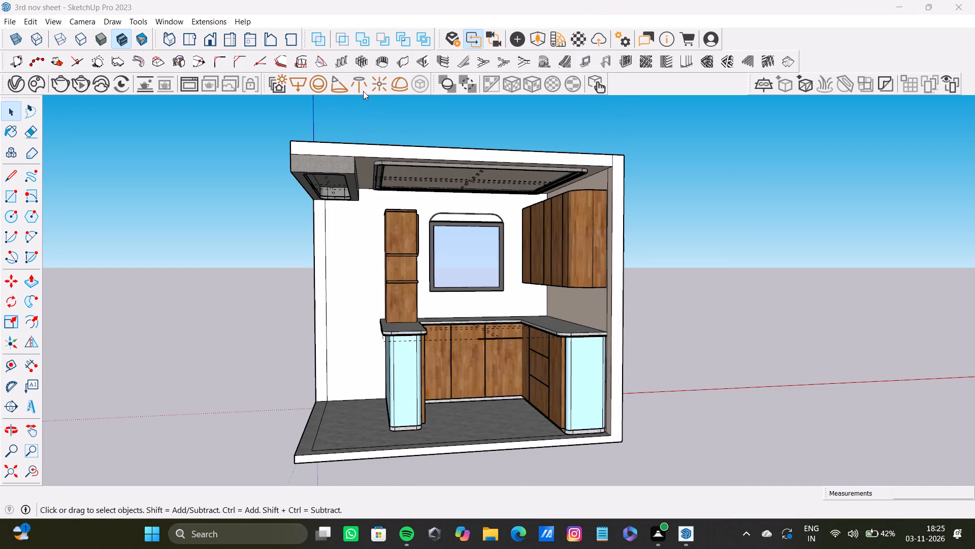
# Place a V-Ray dome light on the floor at the open front of the wood-and-blue kitchen.
pyautogui.click(403, 83)
pyautogui.click(483, 434)
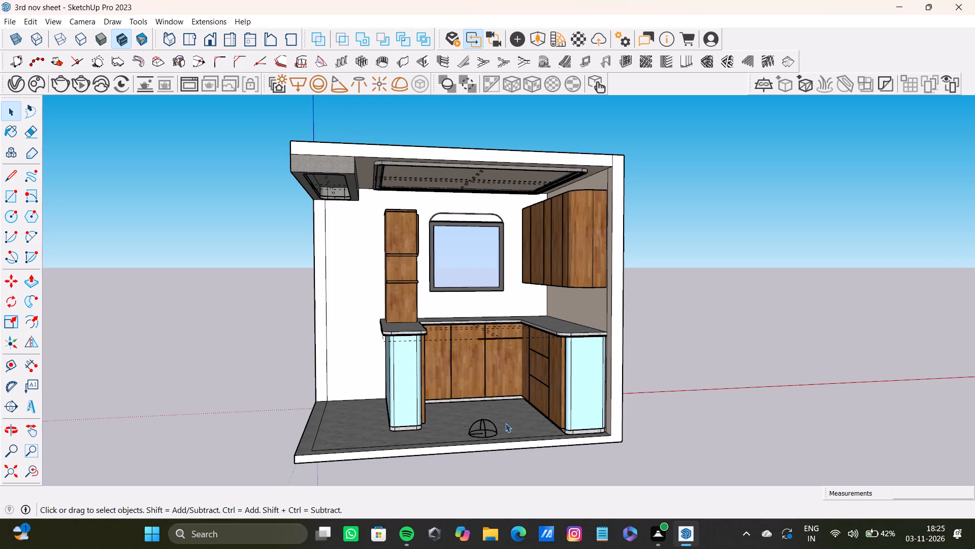
pyautogui.press('space')
# Set the dome light's intensity to 4 in the V-Ray light settings.
pyautogui.click(489, 426)
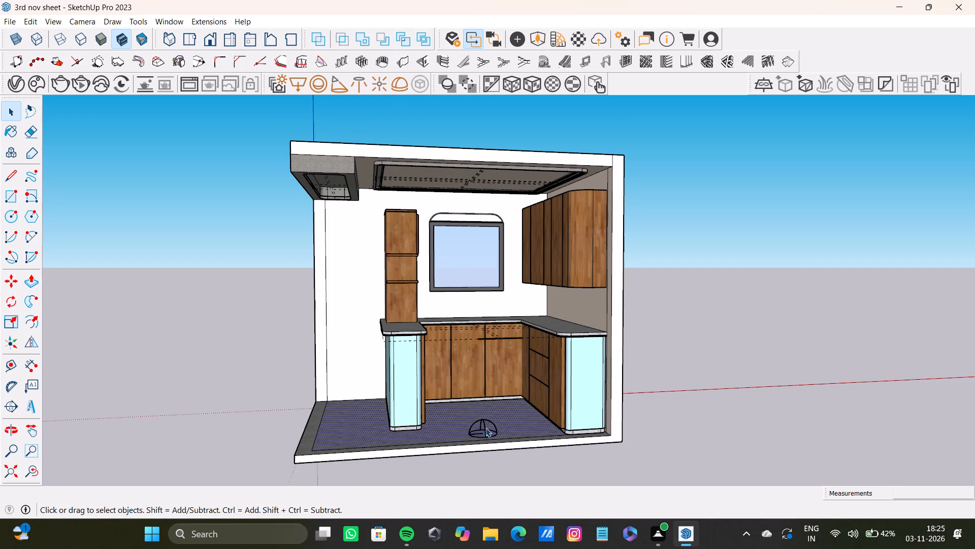
pyautogui.click(484, 429)
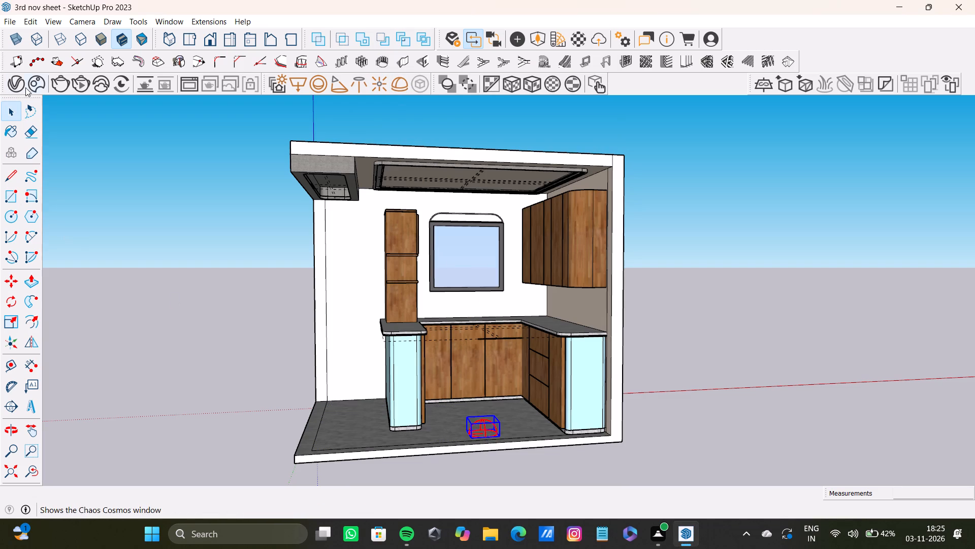
pyautogui.click(17, 76)
pyautogui.moveTo(554, 143); pyautogui.dragTo(532, 140)
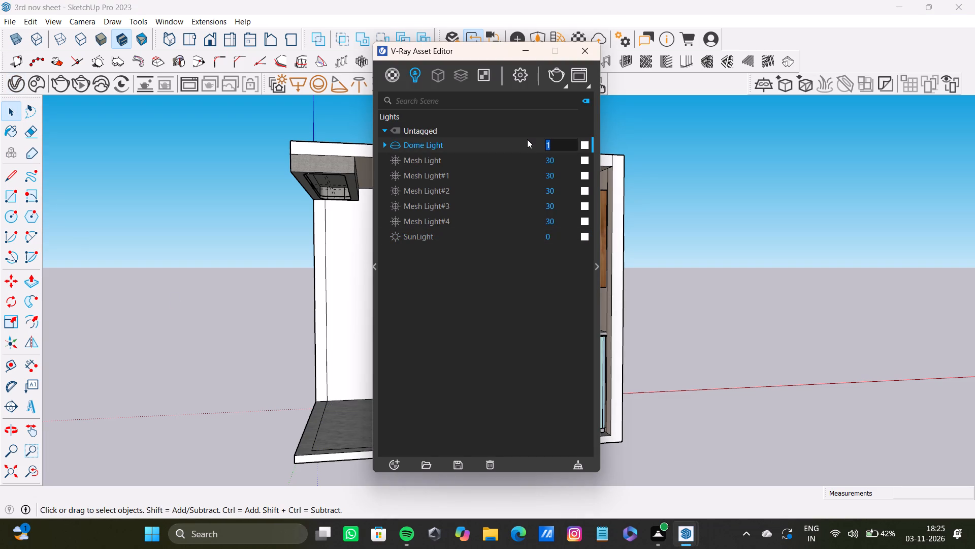
pyautogui.press('BackSpace')
pyautogui.press('4')
pyautogui.press('Return')
pyautogui.click(572, 48)
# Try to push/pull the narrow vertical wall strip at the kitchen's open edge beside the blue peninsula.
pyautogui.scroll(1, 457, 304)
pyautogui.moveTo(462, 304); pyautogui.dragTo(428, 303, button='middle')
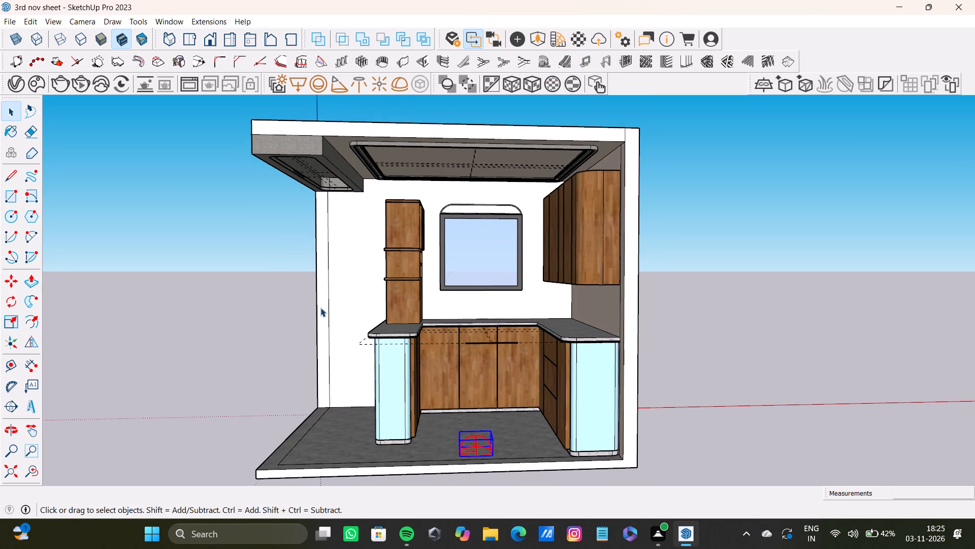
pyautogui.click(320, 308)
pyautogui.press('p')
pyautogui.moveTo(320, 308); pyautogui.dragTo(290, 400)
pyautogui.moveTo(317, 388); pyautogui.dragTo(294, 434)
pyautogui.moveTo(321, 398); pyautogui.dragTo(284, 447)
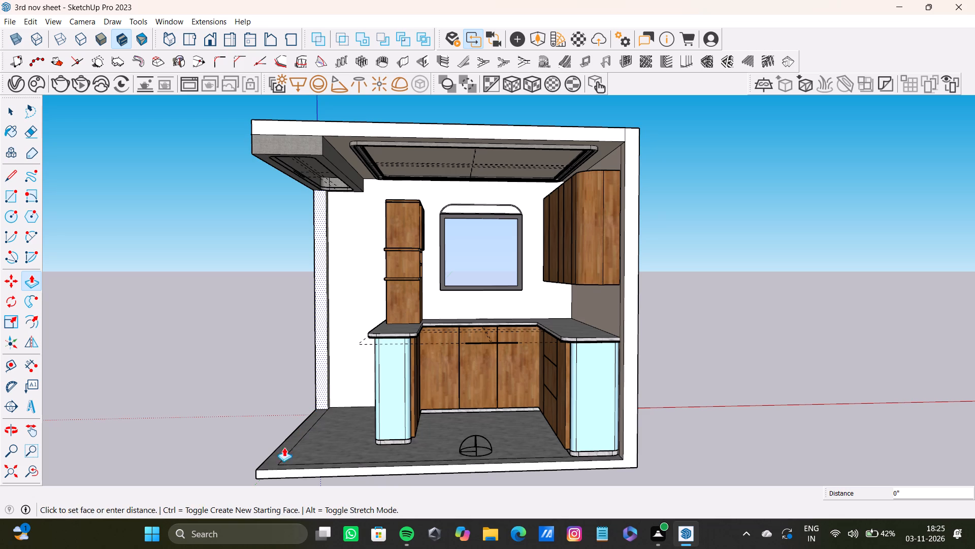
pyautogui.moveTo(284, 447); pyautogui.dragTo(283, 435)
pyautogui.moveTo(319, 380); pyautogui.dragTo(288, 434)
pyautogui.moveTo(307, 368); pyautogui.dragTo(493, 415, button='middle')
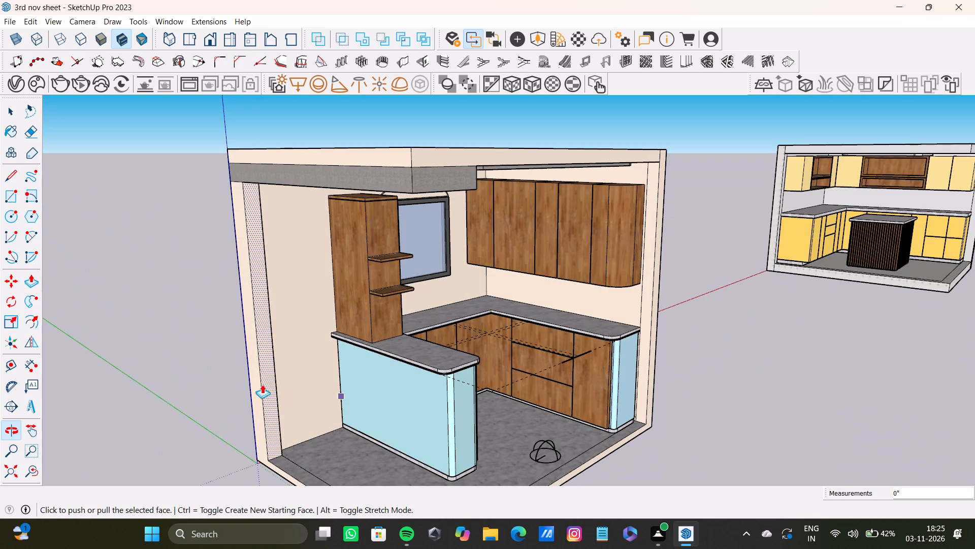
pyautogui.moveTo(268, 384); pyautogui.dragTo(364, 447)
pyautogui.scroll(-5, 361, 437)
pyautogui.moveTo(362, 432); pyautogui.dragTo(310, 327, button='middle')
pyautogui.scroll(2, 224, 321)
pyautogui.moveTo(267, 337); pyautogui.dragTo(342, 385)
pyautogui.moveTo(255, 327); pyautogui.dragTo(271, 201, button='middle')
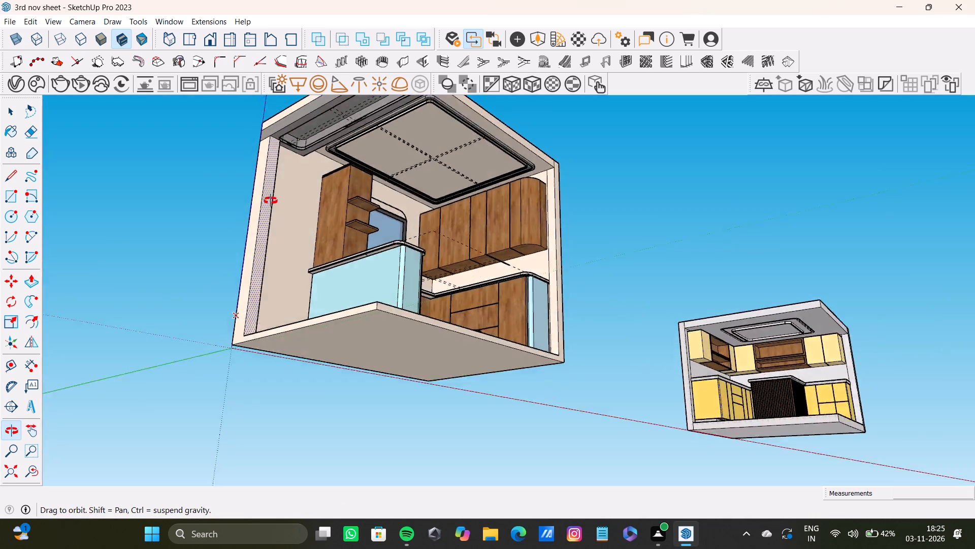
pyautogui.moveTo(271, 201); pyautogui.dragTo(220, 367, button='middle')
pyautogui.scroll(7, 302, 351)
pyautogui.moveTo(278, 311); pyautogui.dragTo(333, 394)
# Start an interactive V-Ray render of the wood-and-blue kitchen framed from its open front with floor and ceiling in view.
pyautogui.scroll(-4, 299, 349)
pyautogui.moveTo(315, 346); pyautogui.dragTo(173, 332, button='middle')
pyautogui.scroll(-4, 392, 299)
pyautogui.keyDown('shift'); pyautogui.moveTo(426, 303); pyautogui.dragTo(434, 291, button='middle'); pyautogui.keyUp('shift')
pyautogui.scroll(3, 433, 293)
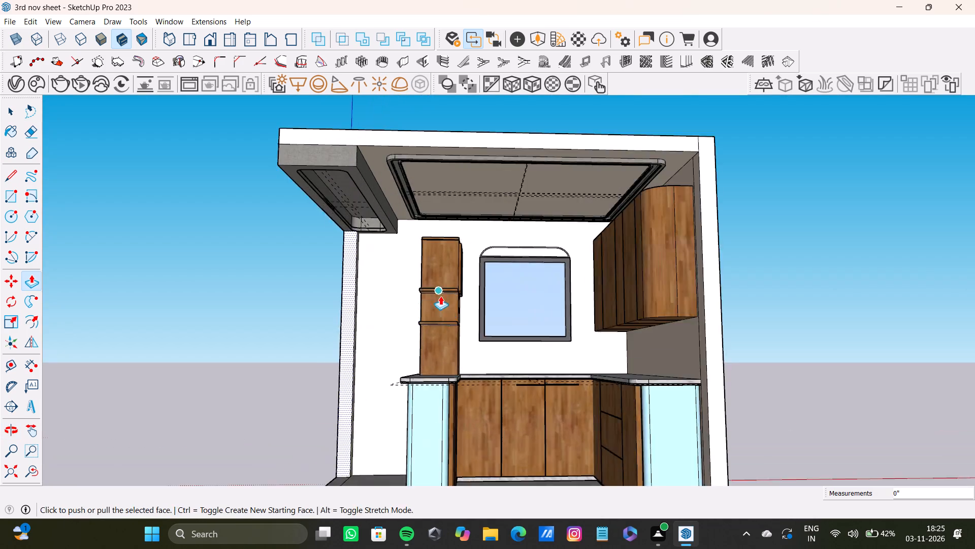
pyautogui.scroll(4, 440, 296)
pyautogui.keyDown('shift'); pyautogui.moveTo(450, 311); pyautogui.dragTo(404, 229, button='middle'); pyautogui.keyUp('shift')
pyautogui.scroll(-8, 404, 230)
pyautogui.keyDown('shift'); pyautogui.moveTo(412, 245); pyautogui.dragTo(479, 286, button='middle'); pyautogui.keyUp('shift')
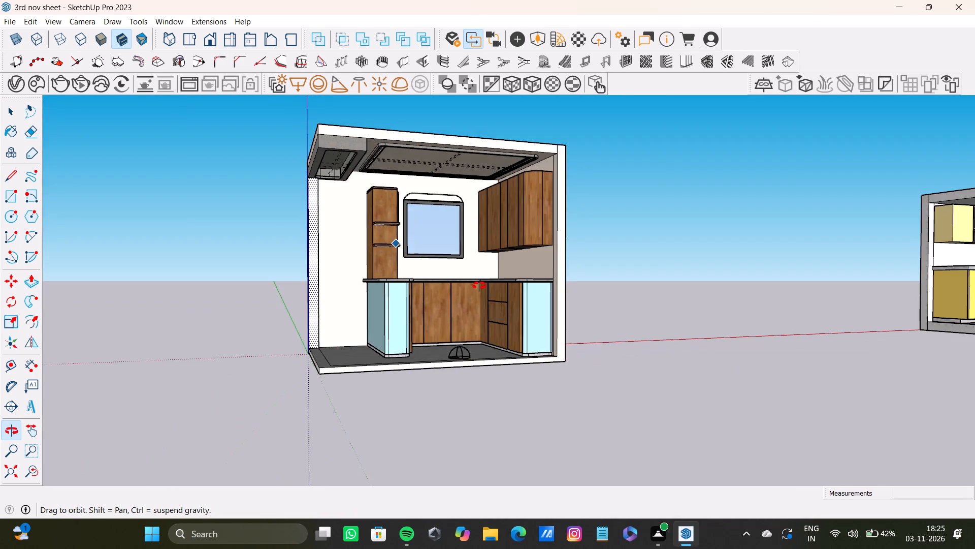
pyautogui.keyDown('shift'); pyautogui.moveTo(479, 286); pyautogui.dragTo(404, 258, button='middle'); pyautogui.keyUp('shift')
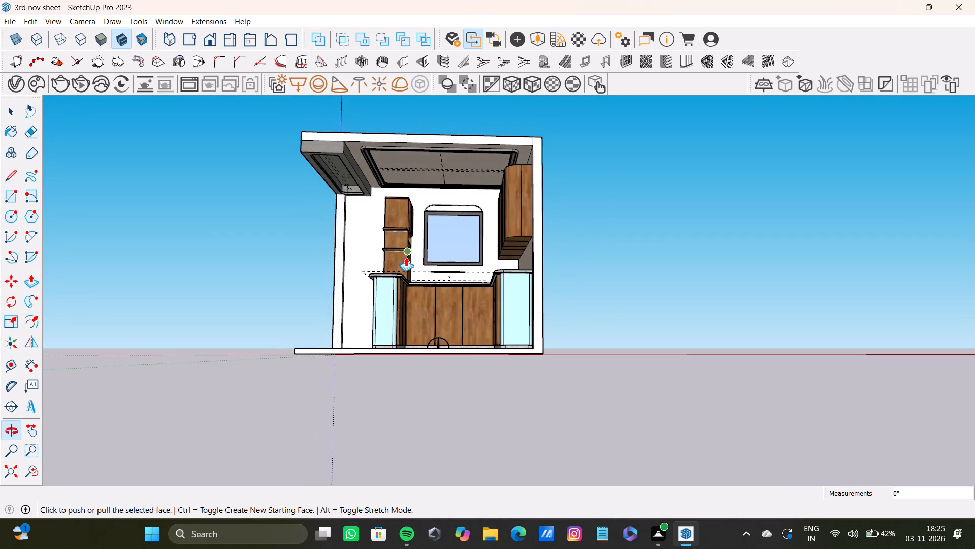
pyautogui.keyDown('shift'); pyautogui.scroll(6, 409, 257); pyautogui.keyUp('shift')
pyautogui.moveTo(441, 283); pyautogui.dragTo(427, 338, button='middle')
pyautogui.scroll(-3, 427, 339)
pyautogui.moveTo(427, 339); pyautogui.dragTo(443, 339, button='middle')
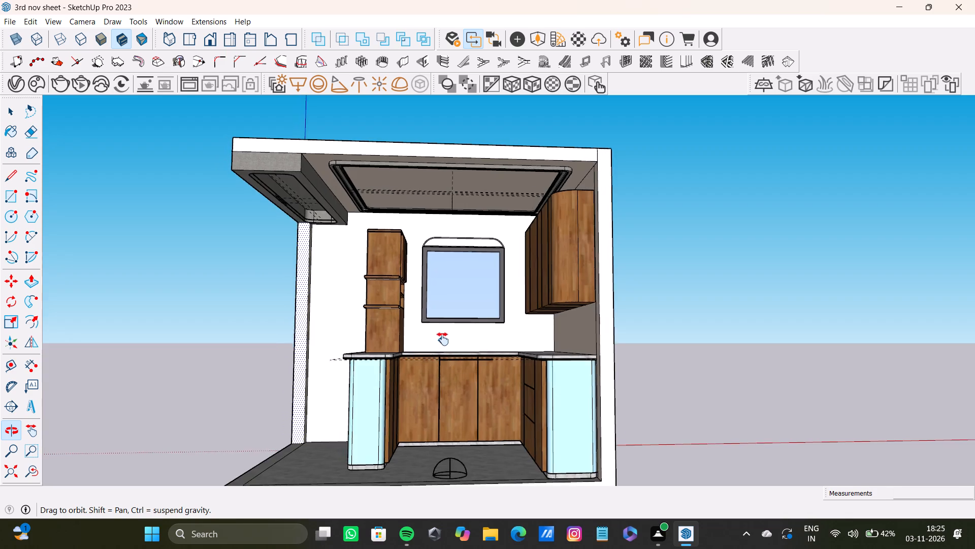
pyautogui.moveTo(443, 339); pyautogui.dragTo(481, 329, button='middle')
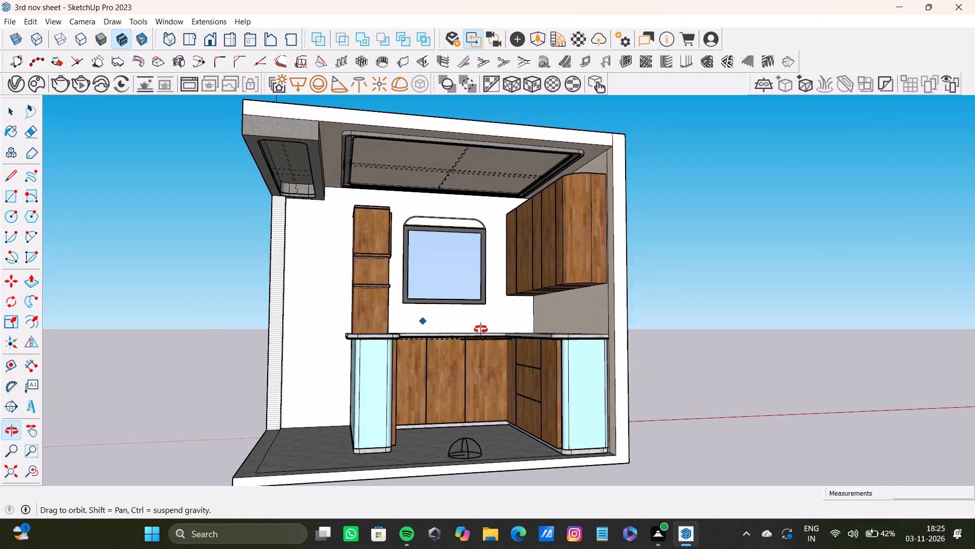
pyautogui.moveTo(481, 329); pyautogui.dragTo(467, 332, button='middle')
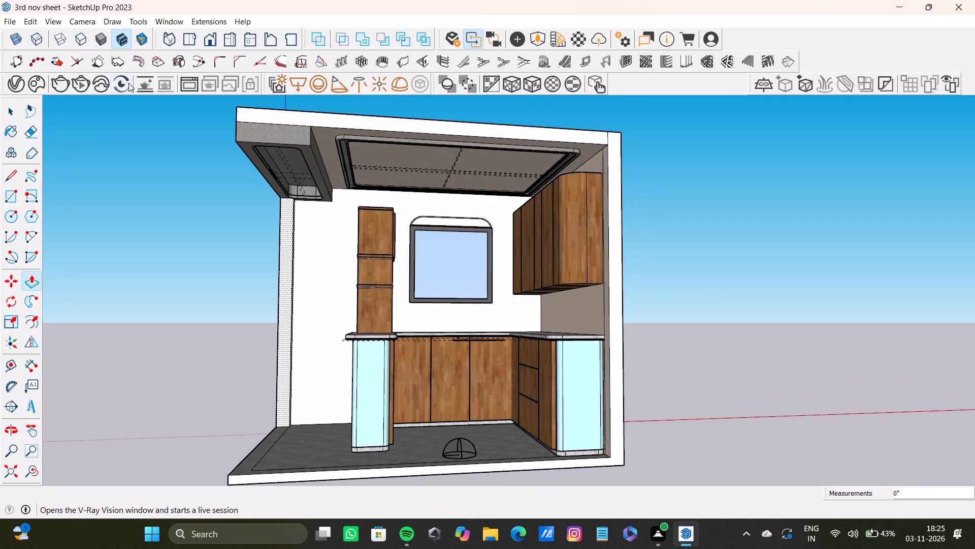
pyautogui.click(84, 80)
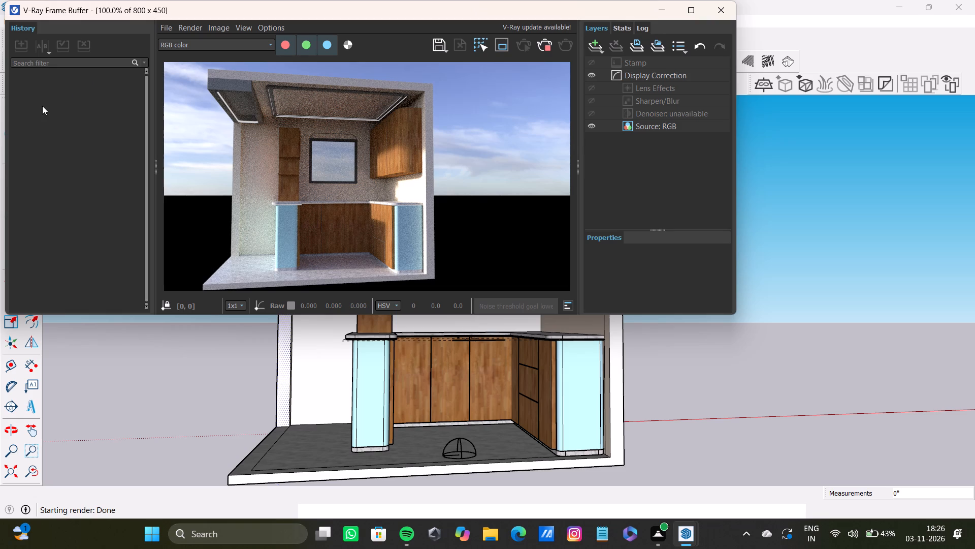
# Examine the rendered window, arched border and cabinets up close, ending with the whole image in view.
pyautogui.keyDown('shift'); pyautogui.moveTo(372, 189); pyautogui.dragTo(399, 187, button='middle'); pyautogui.keyUp('shift')
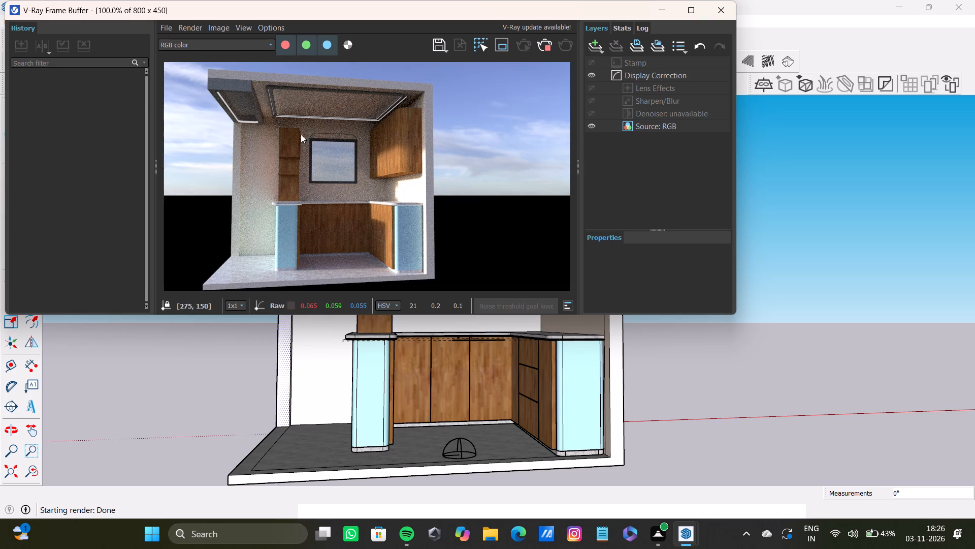
pyautogui.scroll(1, 293, 125)
pyautogui.scroll(-3, 307, 131)
pyautogui.scroll(3, 346, 164)
pyautogui.scroll(-1, 351, 184)
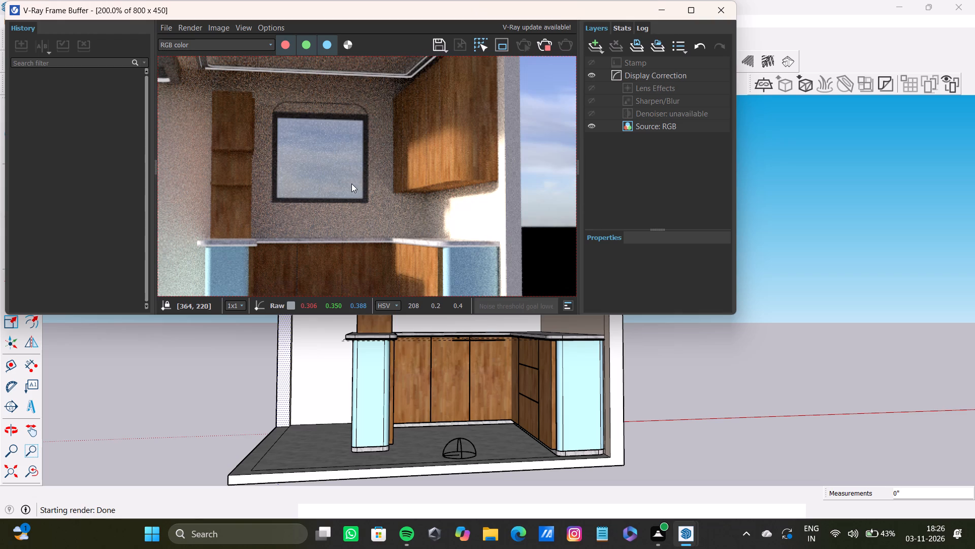
pyautogui.keyDown('shift'); pyautogui.moveTo(351, 184); pyautogui.dragTo(403, 185, button='middle'); pyautogui.keyUp('shift')
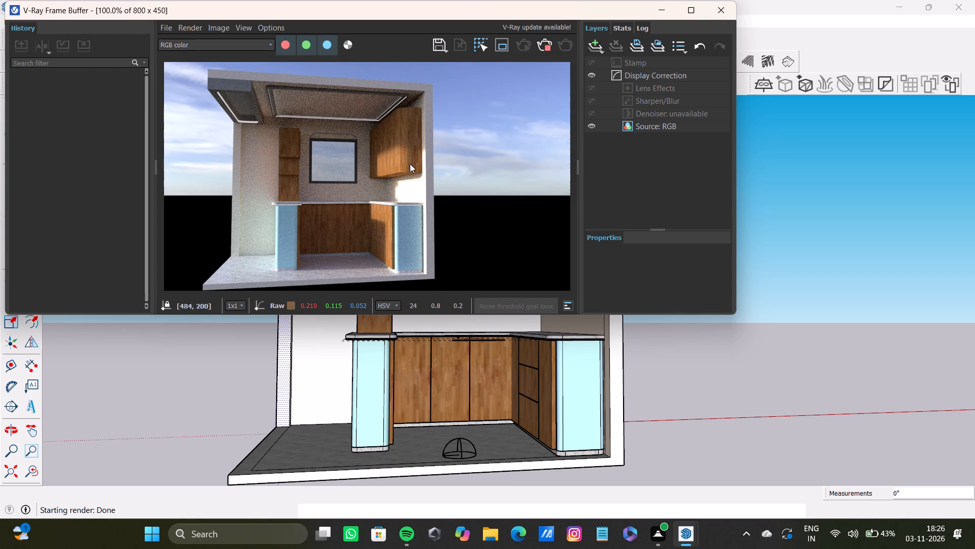
# Save the render as a PNG image named 3rd nov vray1 in the Desktop pdfs folder.
pyautogui.click(430, 40)
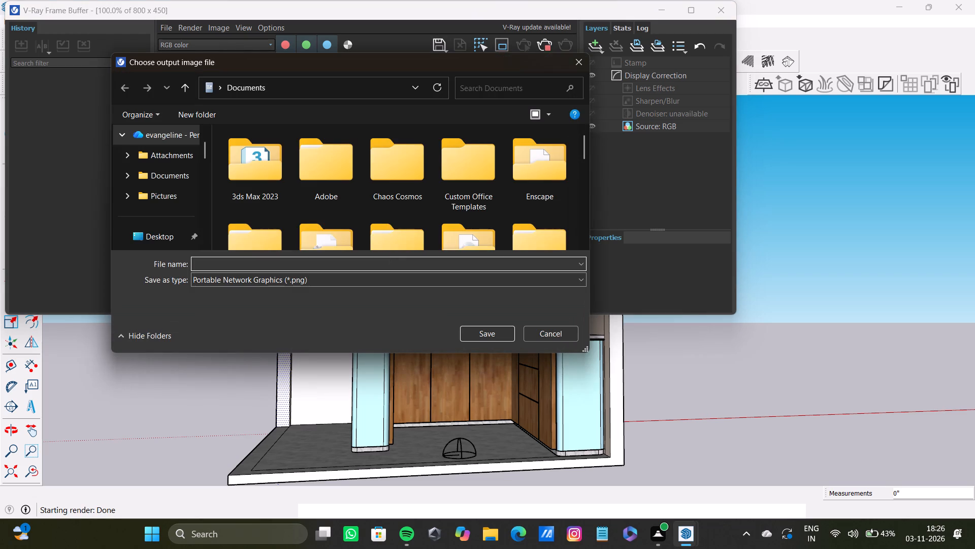
pyautogui.scroll(-8, 170, 216)
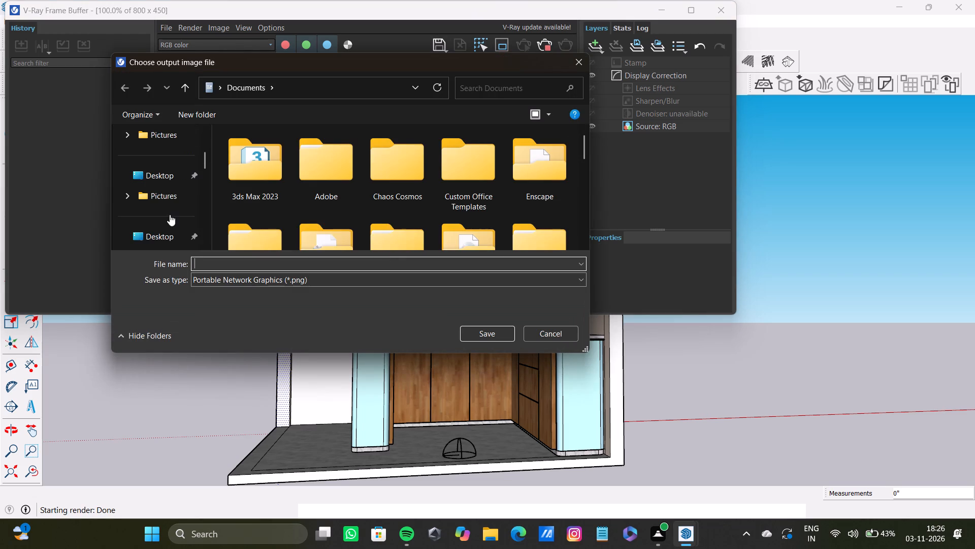
pyautogui.click(160, 133)
pyautogui.click(335, 288)
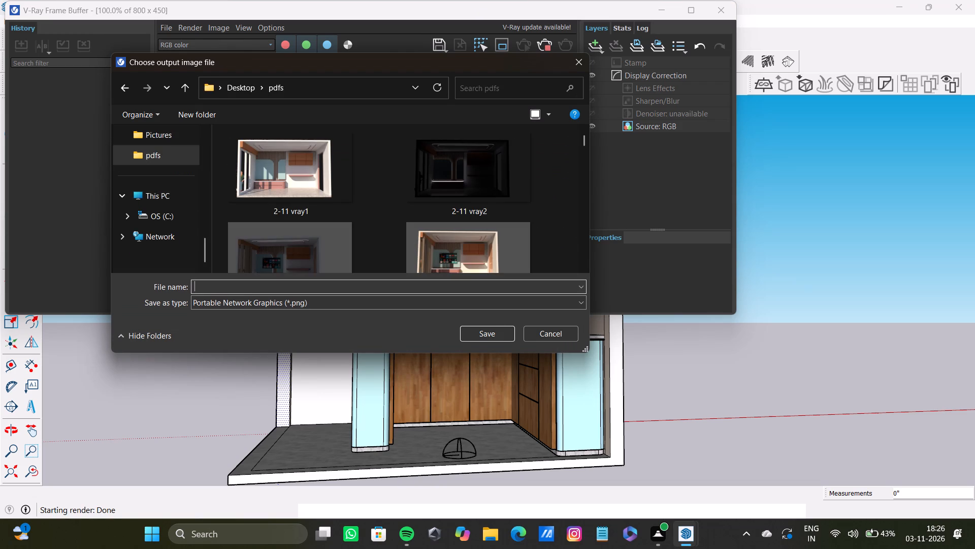
pyautogui.write('3r')
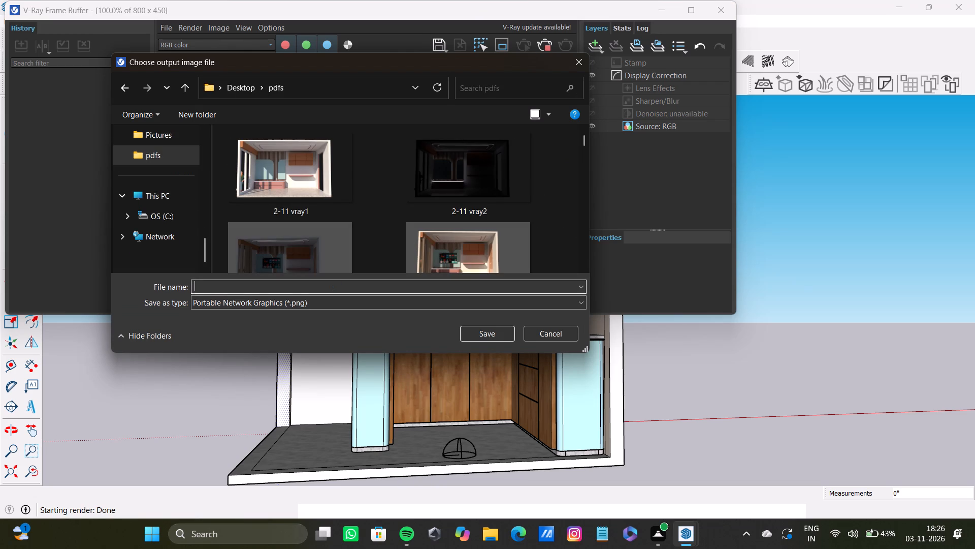
pyautogui.click(335, 287)
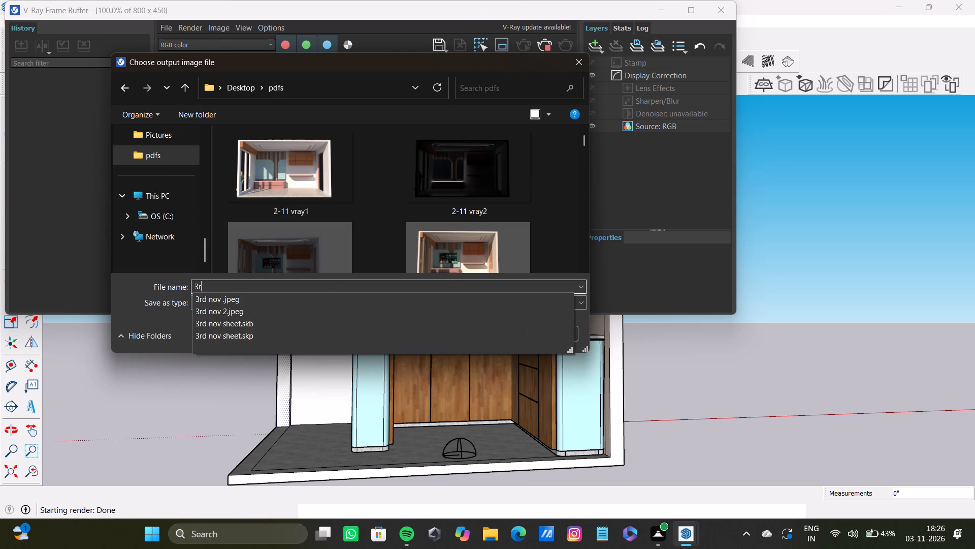
pyautogui.press('d')
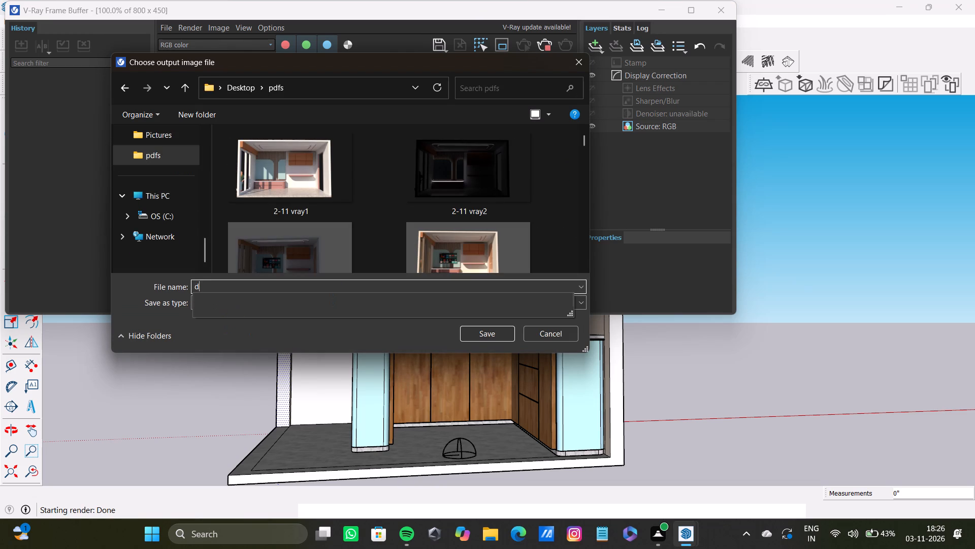
pyautogui.press('BackSpace')
pyautogui.press('BackSpace')
pyautogui.write('3rd')
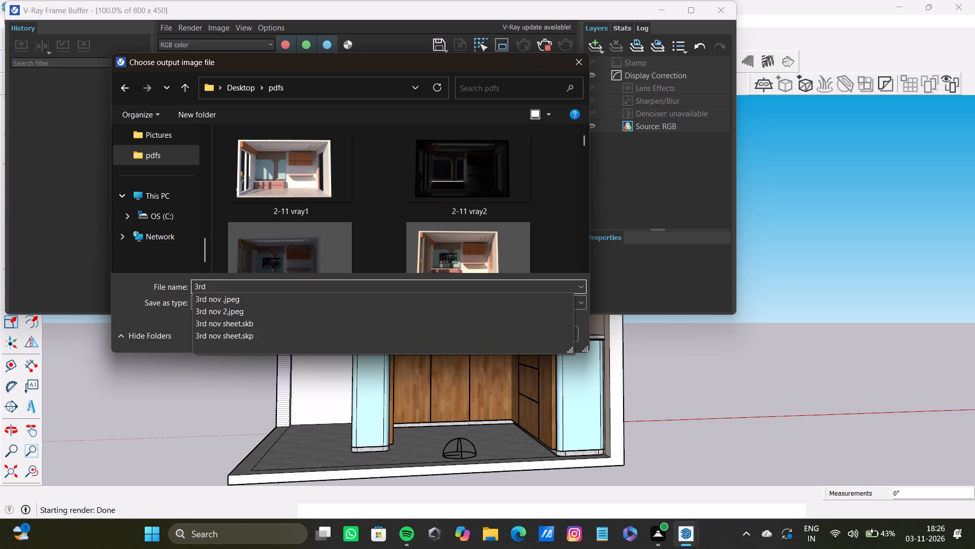
pyautogui.press('space')
pyautogui.write('nov')
pyautogui.press('space')
pyautogui.write('vray3')
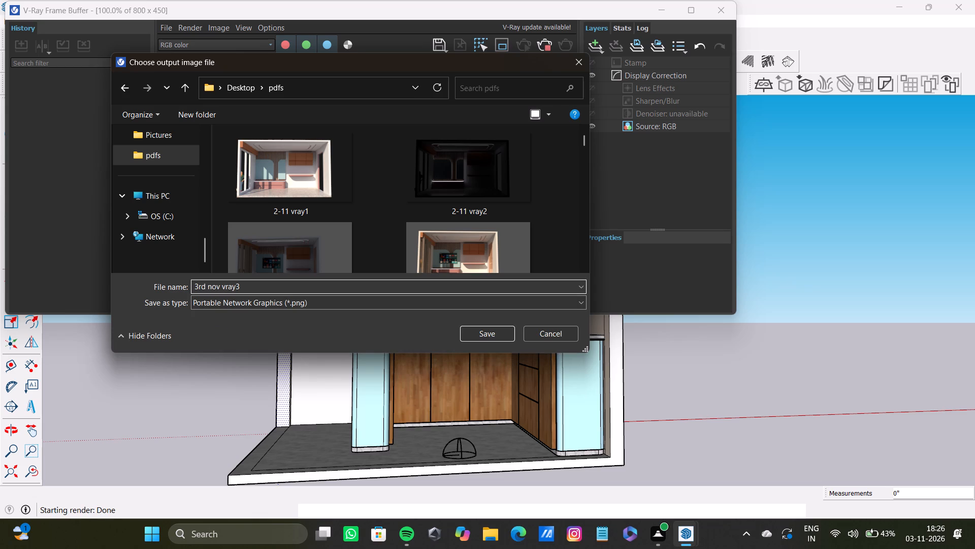
pyautogui.press('BackSpace')
pyautogui.press('1')
pyautogui.press('Return')
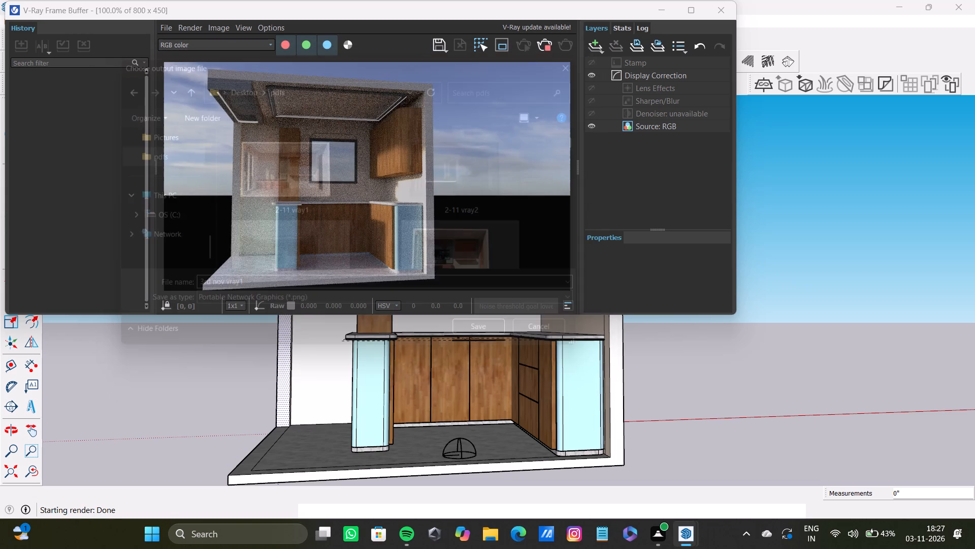
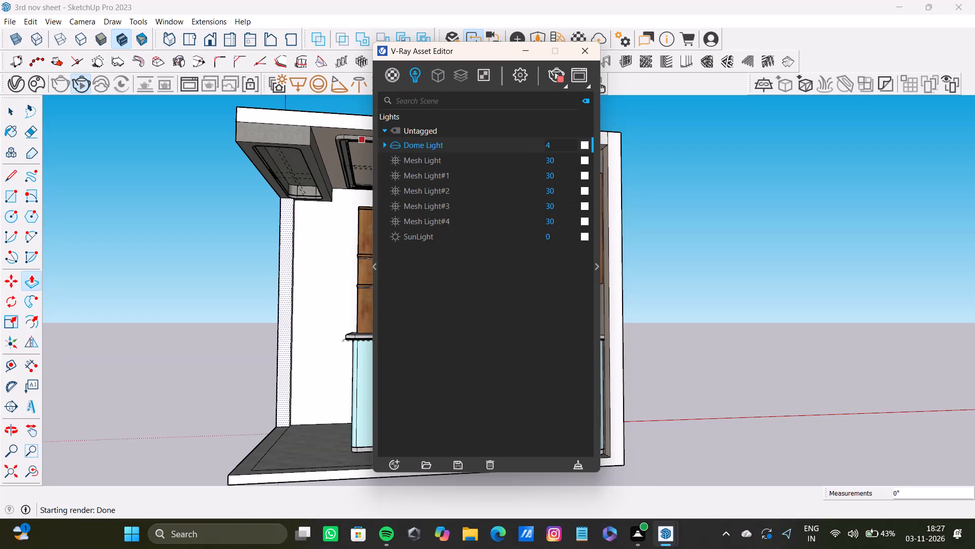
# Set the Dome Light's intensity to 1 in the V-Ray lights list and close the Asset Editor.
pyautogui.moveTo(552, 147); pyautogui.dragTo(540, 148)
pyautogui.press('BackSpace')
pyautogui.press('0')
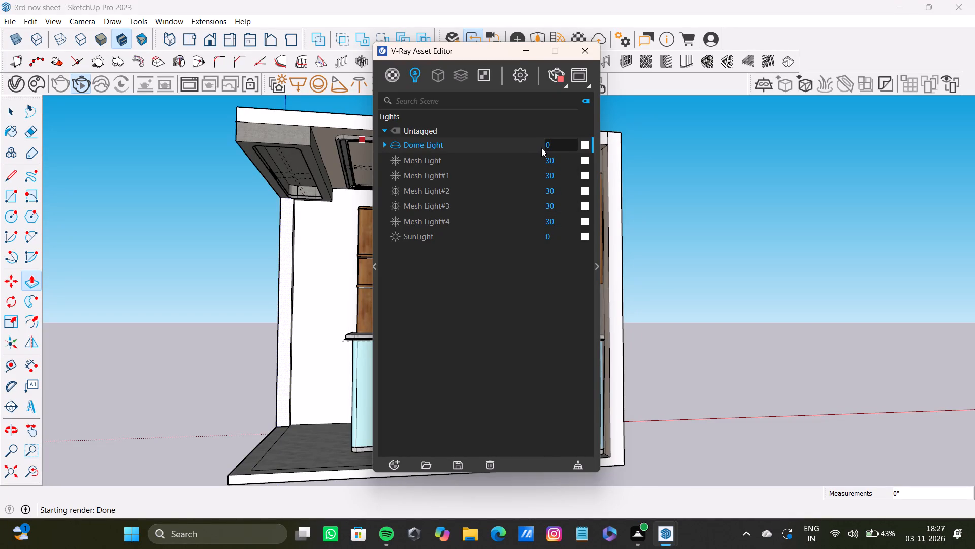
pyautogui.press('BackSpace')
pyautogui.press('1')
pyautogui.press('Return')
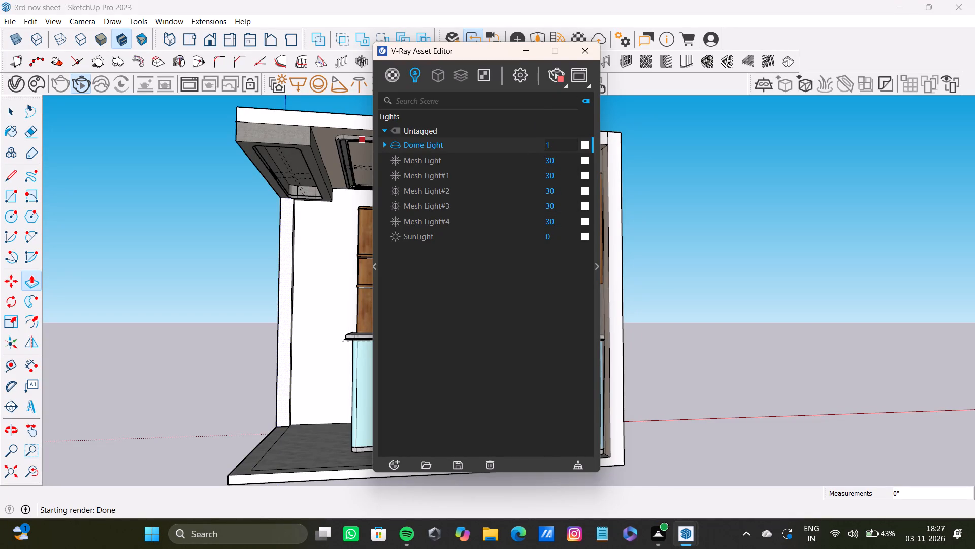
pyautogui.click(593, 45)
# Try to restart the interactive V-Ray render of the wood-and-blue kitchen from the current open-front view.
pyautogui.click(88, 80)
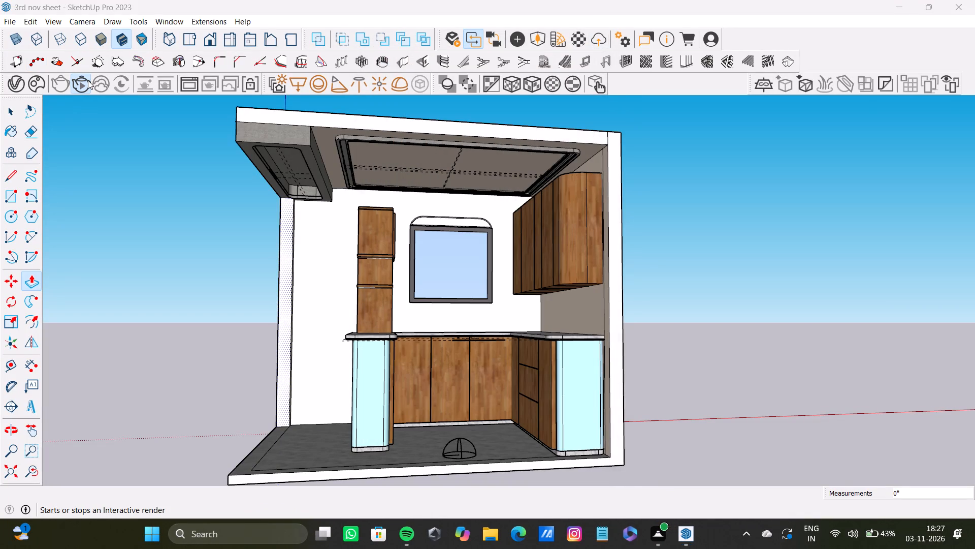
pyautogui.click(83, 86)
pyautogui.click(83, 86)
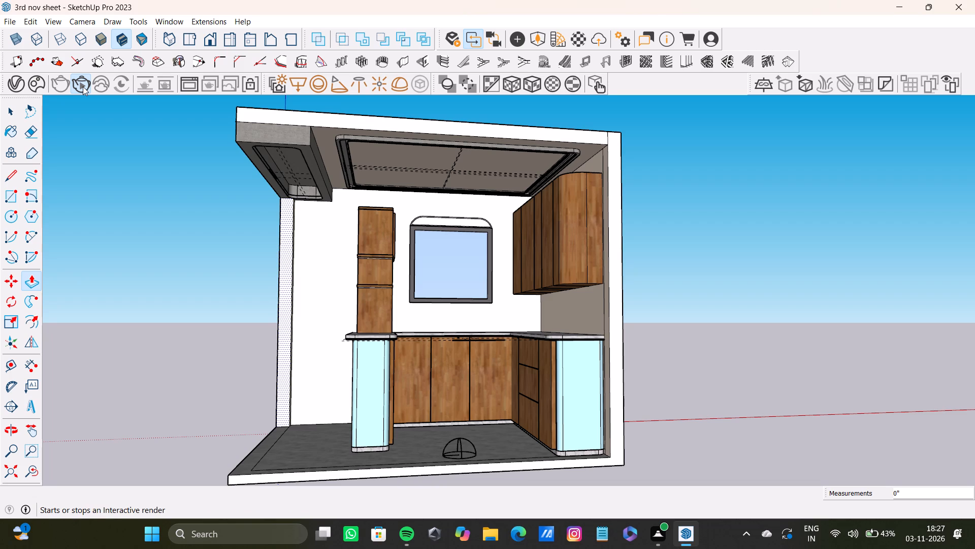
pyautogui.click(83, 86)
# Save the 3rd nov sheet model.
pyautogui.hotkey('ctrl', 's')
# Toggle the interactive V-Ray render of the wood-and-blue kitchen again.
pyautogui.click(86, 85)
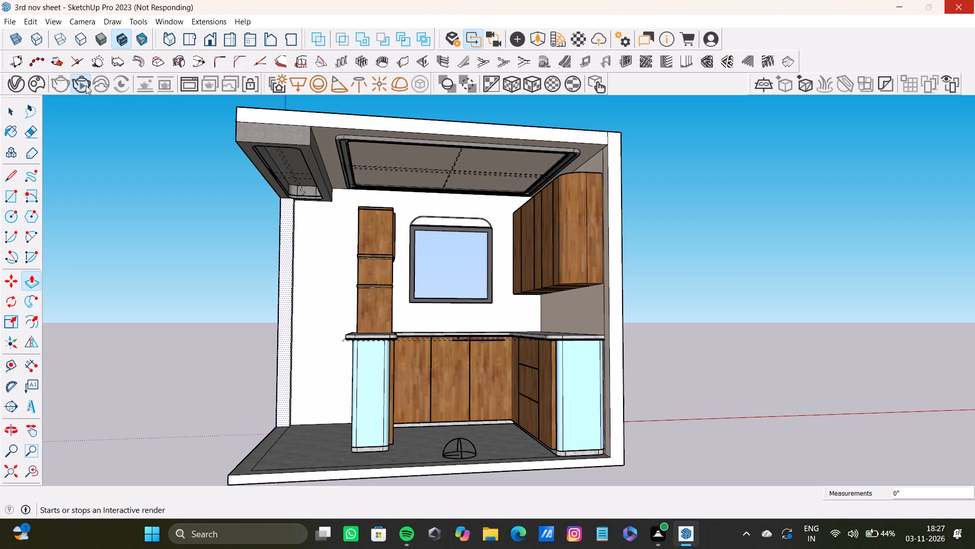
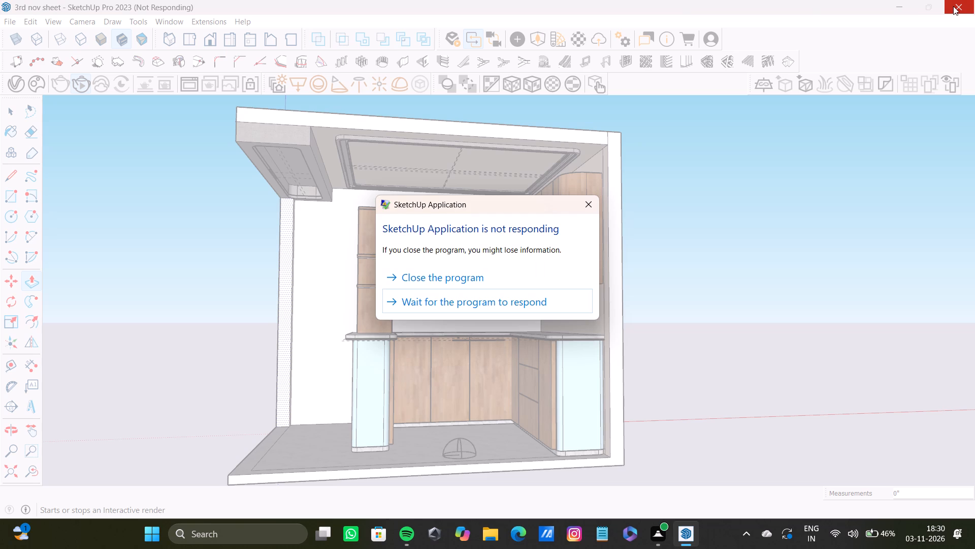
# Force the unresponsive SketchUp program to close.
pyautogui.click(499, 276)
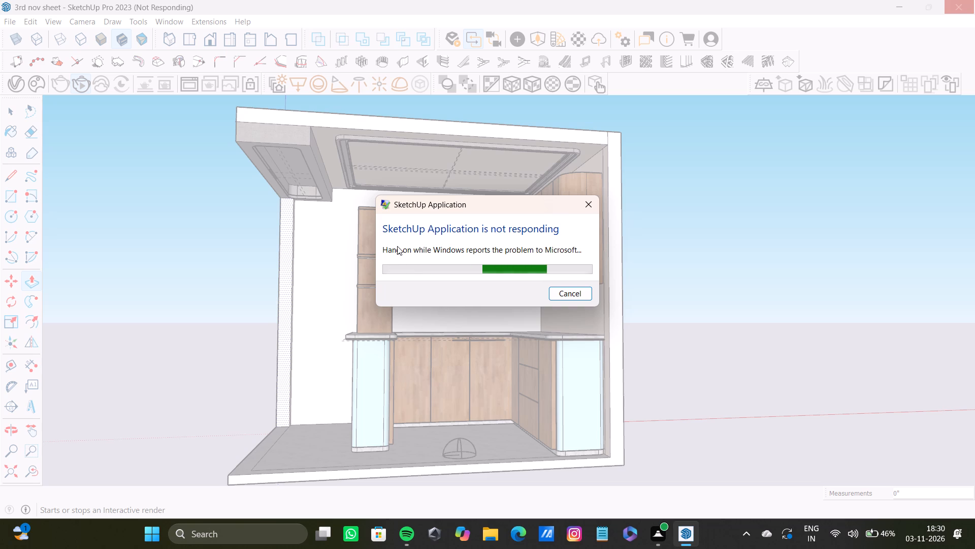
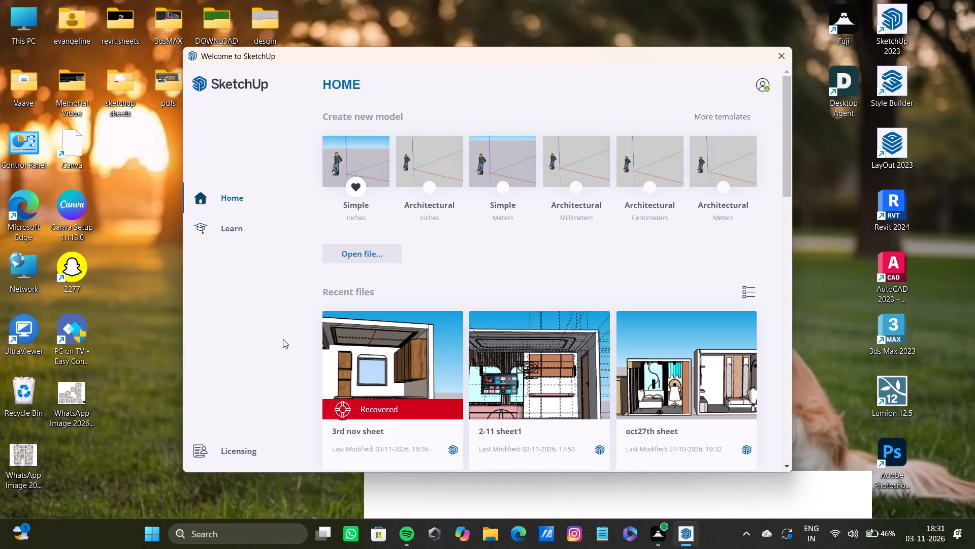
# Start opening the recent model "3rd nov sheet" that is marked as recovered.
pyautogui.click(433, 370)
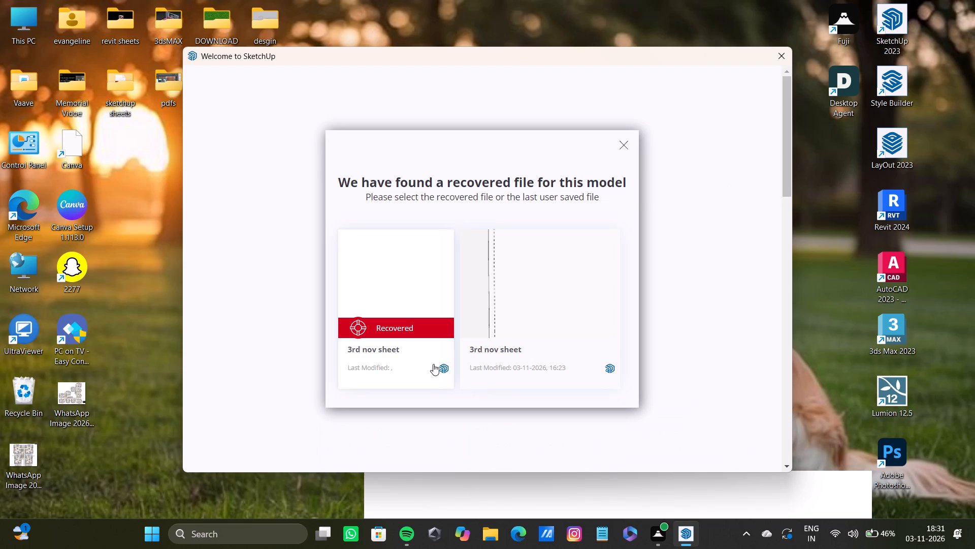
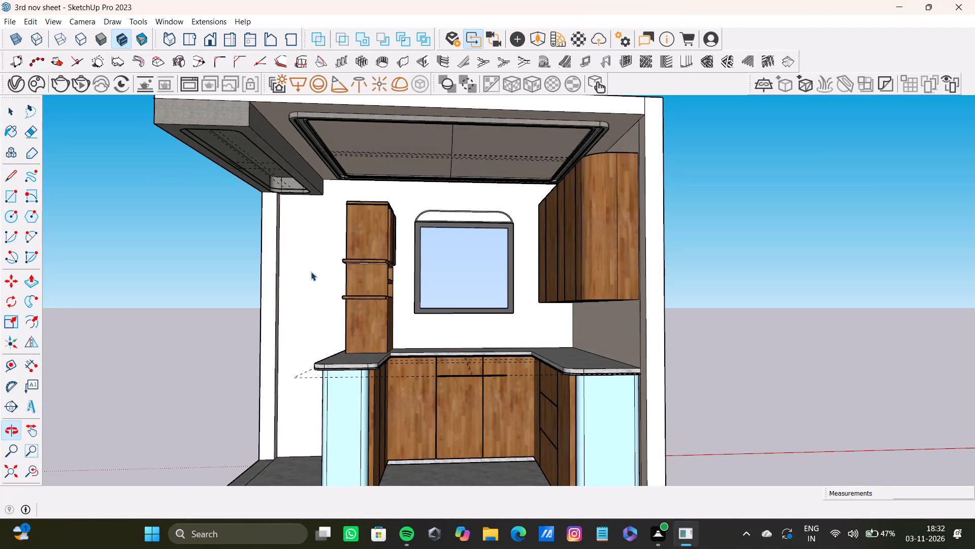
# Push the narrow end face of the wall beside the tall wooden cabinet inward by about 8 7/16".
pyautogui.click(270, 279)
pyautogui.press('p')
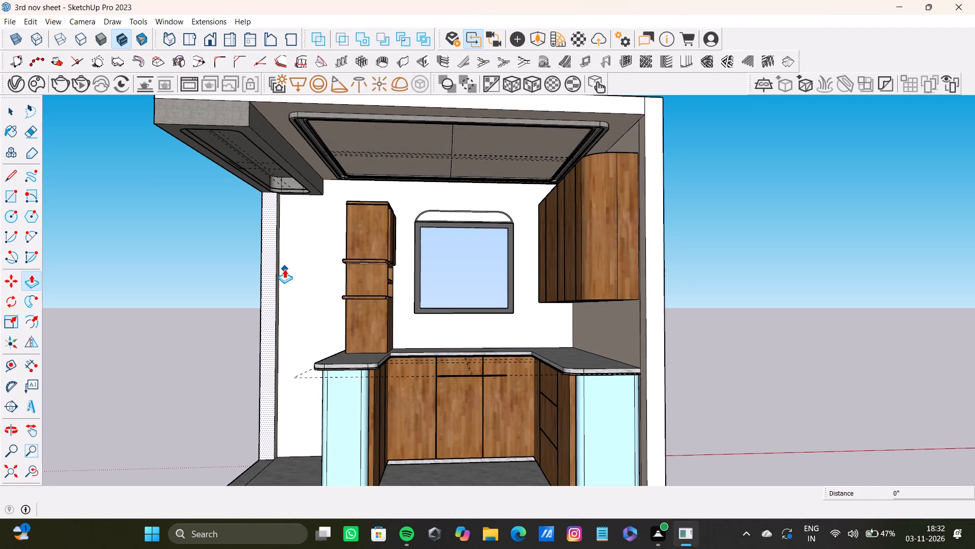
pyautogui.moveTo(270, 297); pyautogui.dragTo(220, 355)
pyautogui.moveTo(271, 254); pyautogui.dragTo(243, 286)
pyautogui.scroll(-4, 315, 371)
pyautogui.moveTo(270, 405); pyautogui.dragTo(511, 443, button='middle')
pyautogui.moveTo(237, 352); pyautogui.dragTo(237, 353)
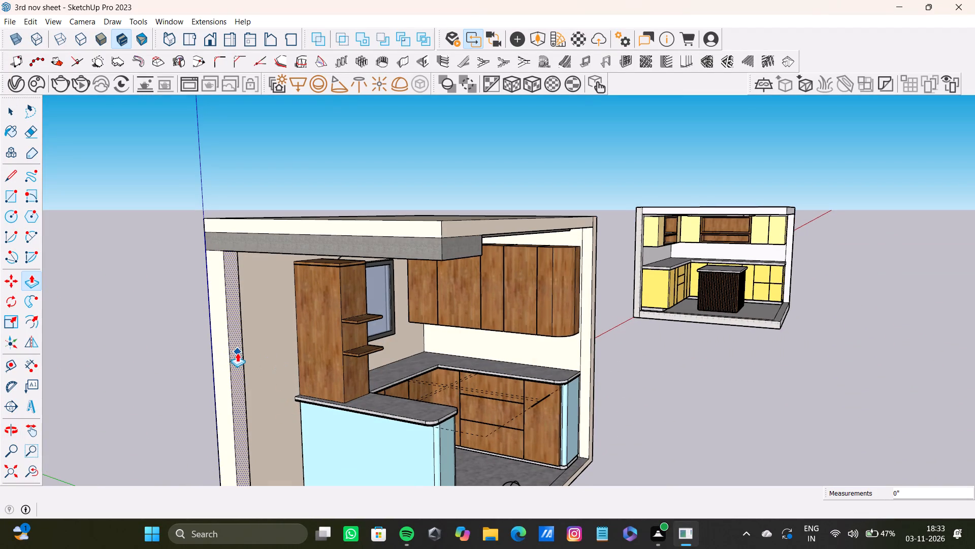
pyautogui.moveTo(237, 353); pyautogui.dragTo(465, 377)
pyautogui.moveTo(235, 359); pyautogui.dragTo(356, 405)
pyautogui.moveTo(234, 385); pyautogui.dragTo(288, 435)
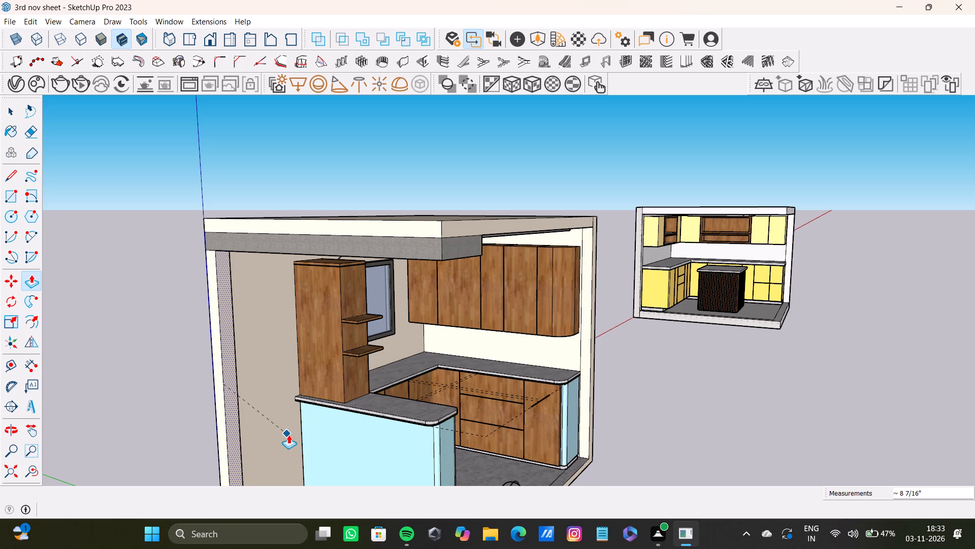
pyautogui.moveTo(288, 435); pyautogui.dragTo(290, 436)
pyautogui.moveTo(235, 389); pyautogui.dragTo(342, 452)
# Start a V-Ray interactive render of the wood-and-blue kitchen from a front view of the open room.
pyautogui.scroll(-4, 230, 372)
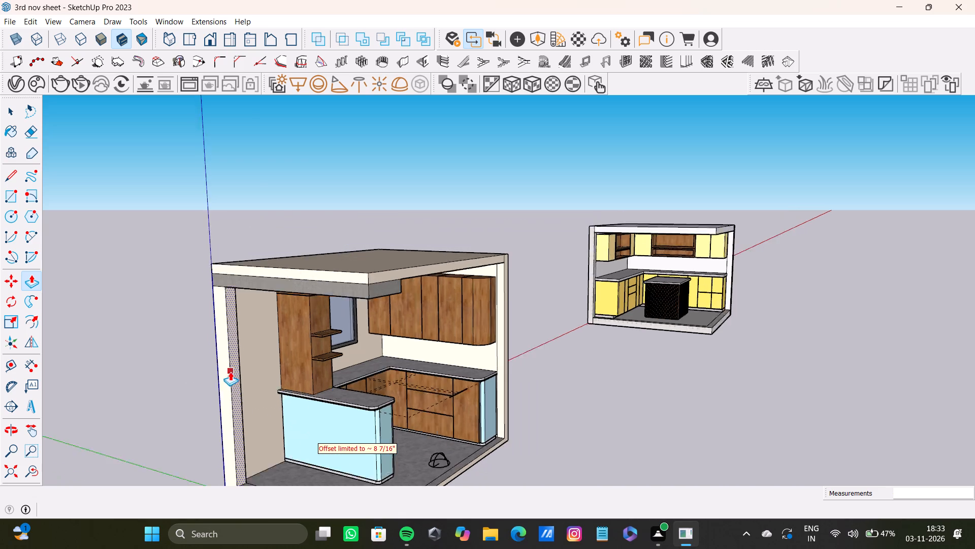
pyautogui.scroll(-5, 230, 372)
pyautogui.scroll(1, 280, 405)
pyautogui.moveTo(285, 399); pyautogui.dragTo(42, 373, button='middle')
pyautogui.scroll(-4, 300, 352)
pyautogui.scroll(11, 317, 361)
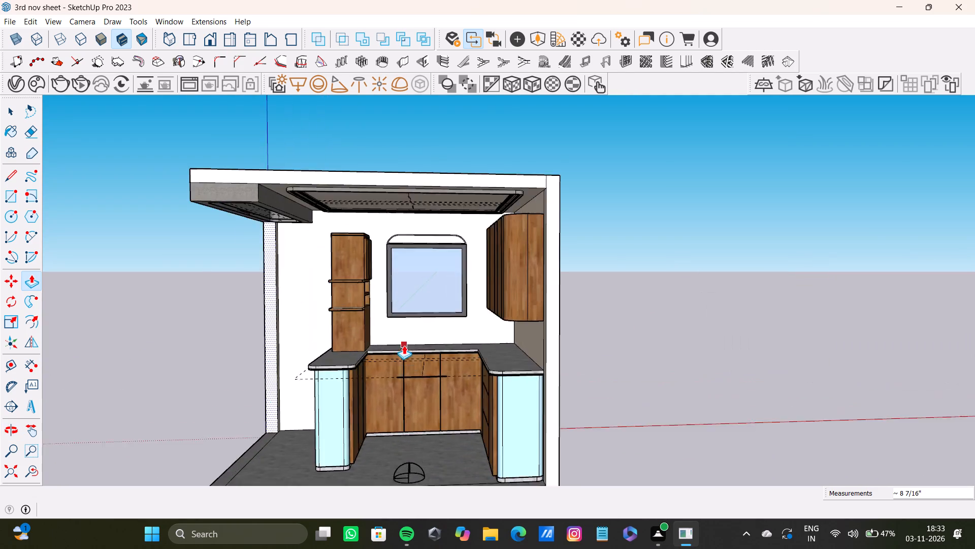
pyautogui.moveTo(404, 341); pyautogui.dragTo(410, 337, button='middle')
pyautogui.click(77, 82)
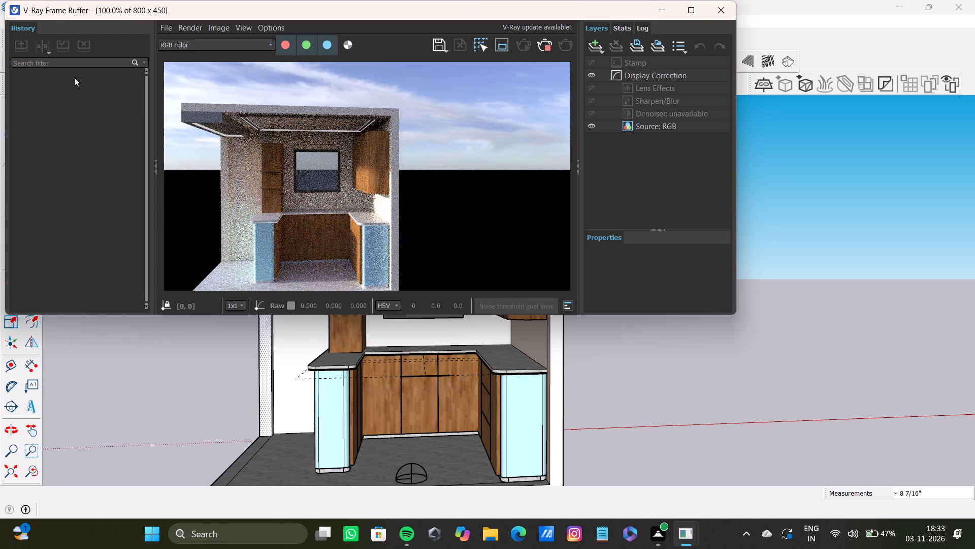
# Examine the kitchen's materials and ceiling lighting in the live render from the front and from the blue counter's side.
pyautogui.keyDown('shift'); pyautogui.moveTo(387, 345); pyautogui.dragTo(426, 338, button='middle'); pyautogui.keyUp('shift')
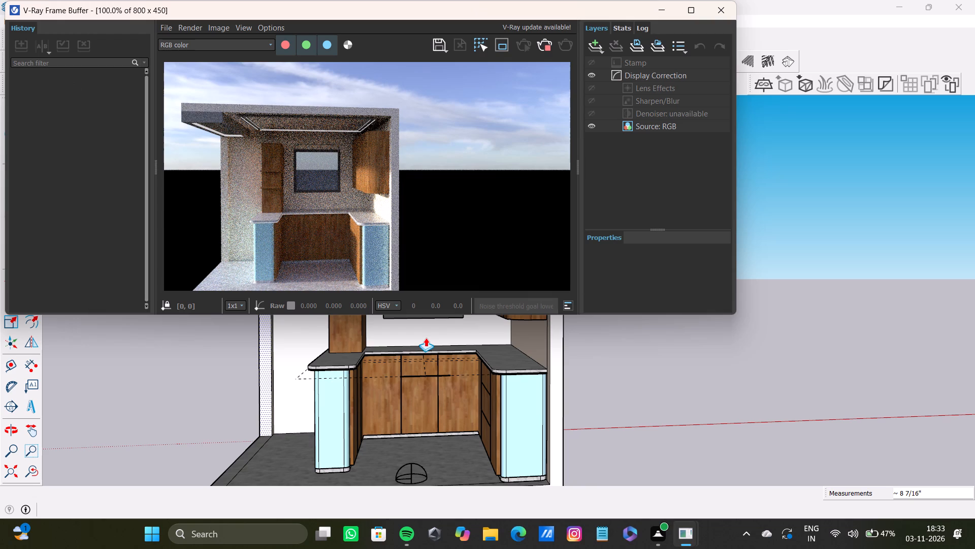
pyautogui.keyDown('shift'); pyautogui.moveTo(426, 338); pyautogui.dragTo(438, 322, button='middle'); pyautogui.keyUp('shift')
pyautogui.moveTo(392, 349); pyautogui.dragTo(468, 328, button='middle')
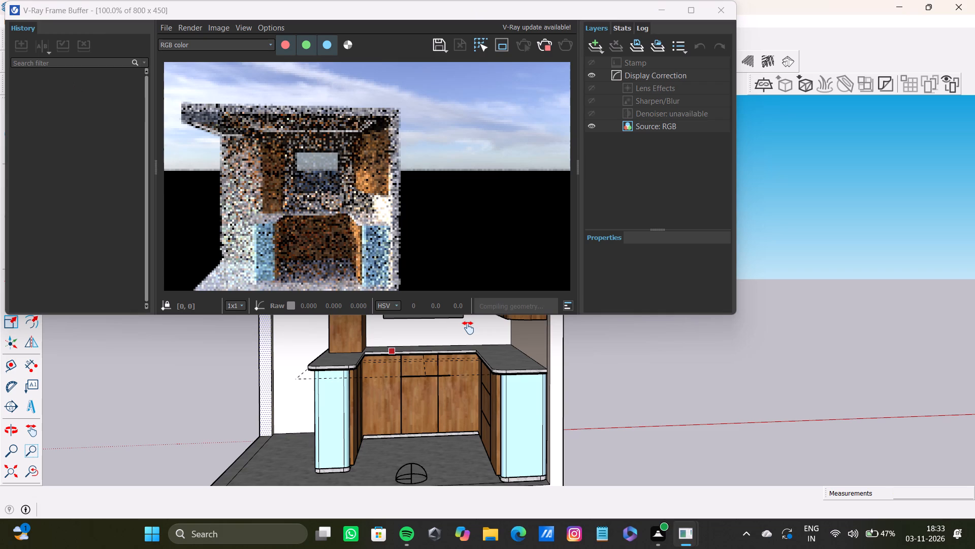
pyautogui.moveTo(468, 328); pyautogui.dragTo(454, 334, button='middle')
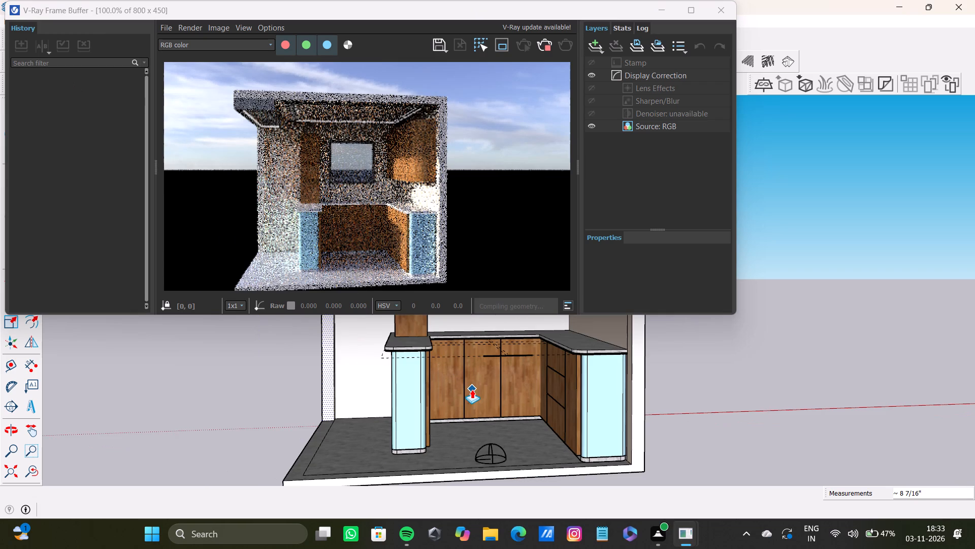
pyautogui.scroll(1, 468, 393)
pyautogui.moveTo(460, 385); pyautogui.dragTo(468, 393, button='middle')
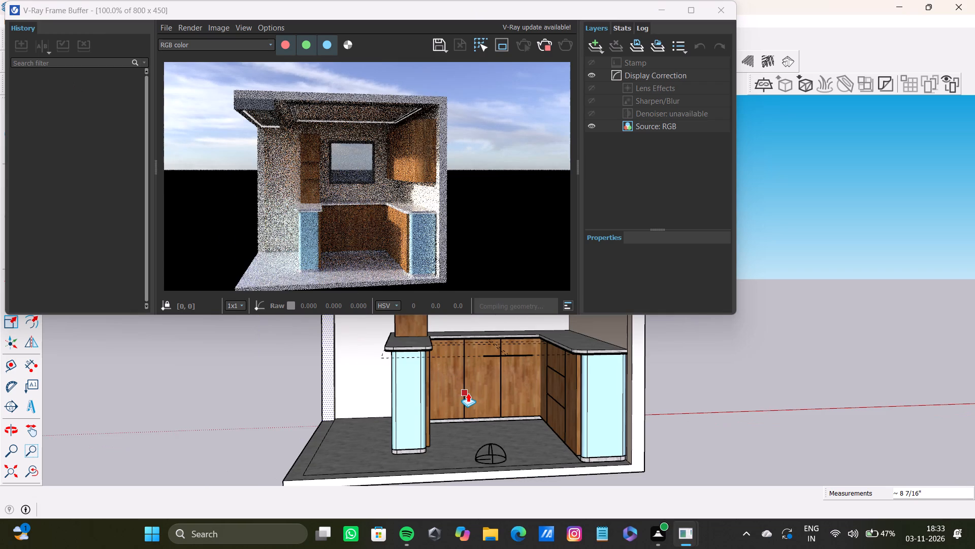
pyautogui.moveTo(468, 393); pyautogui.dragTo(666, 385, button='middle')
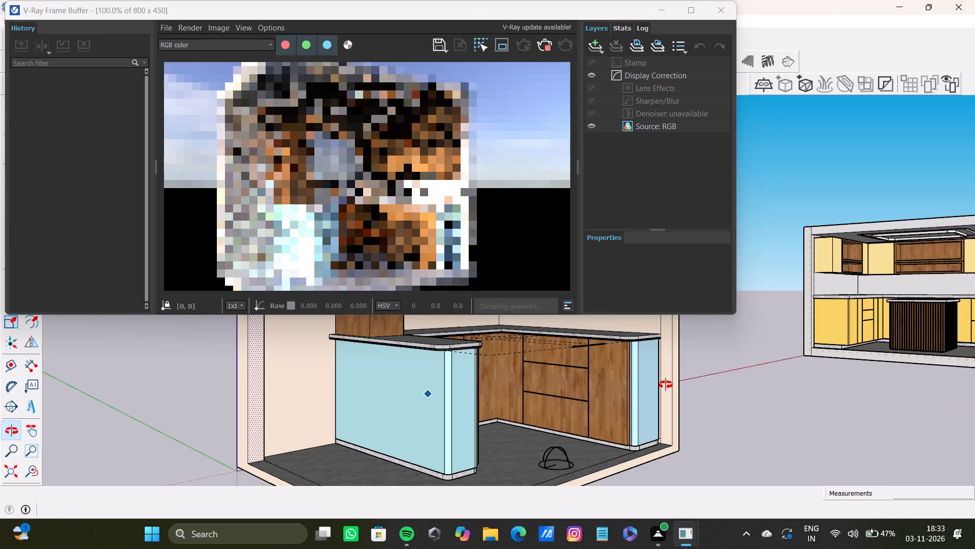
pyautogui.moveTo(666, 385); pyautogui.dragTo(627, 410, button='middle')
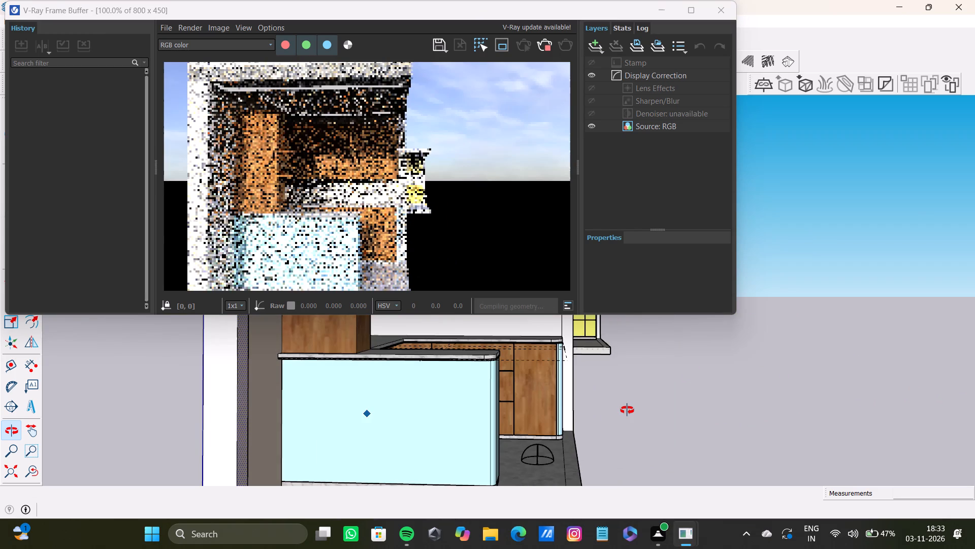
pyautogui.moveTo(627, 410); pyautogui.dragTo(628, 409, button='middle')
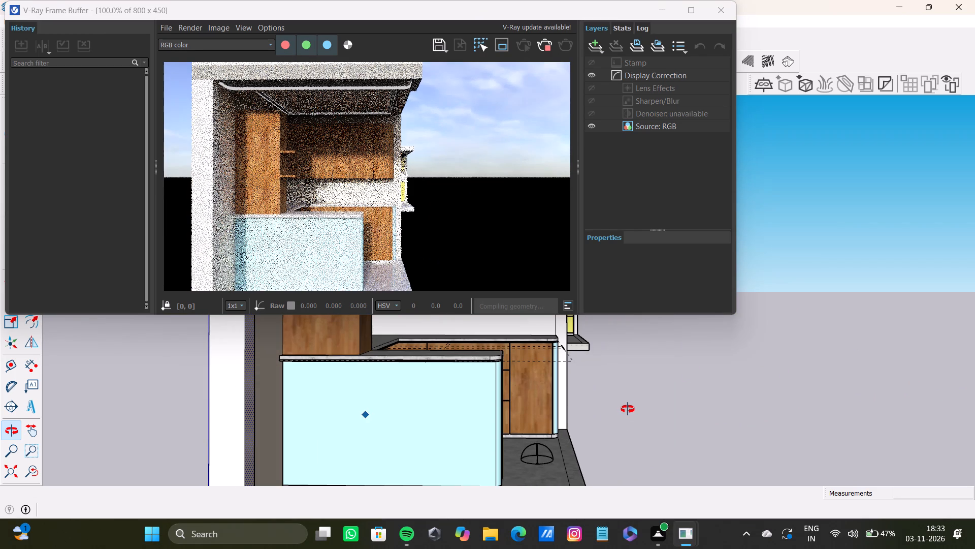
pyautogui.moveTo(628, 409); pyautogui.dragTo(628, 409, button='middle')
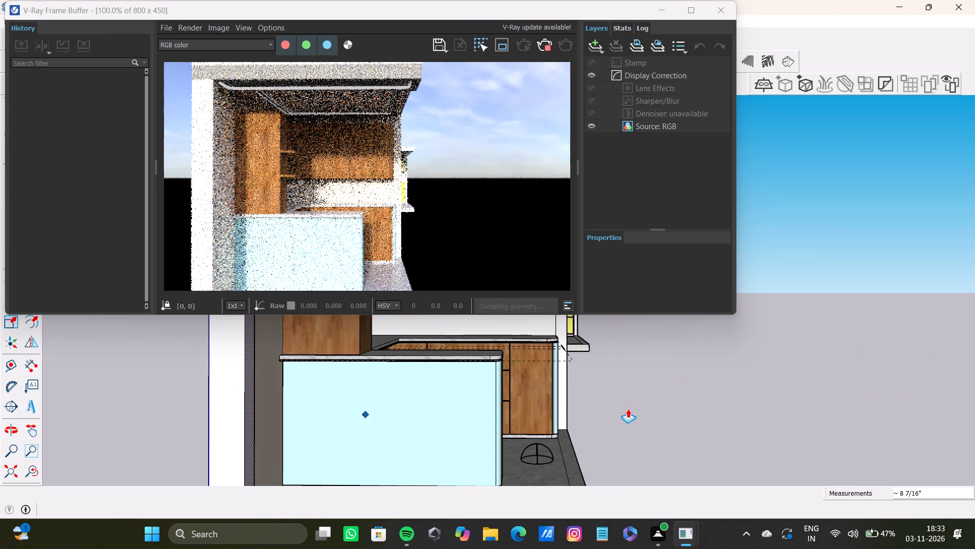
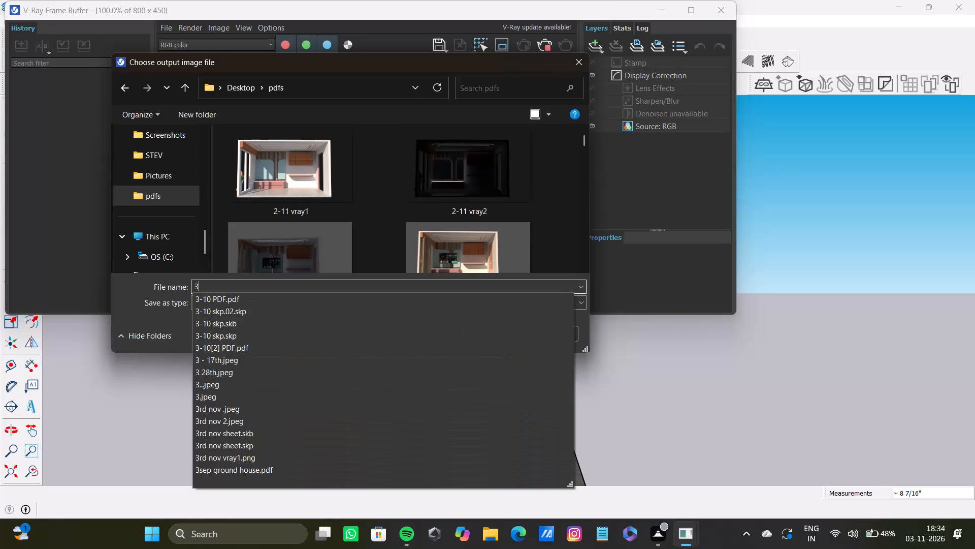
# Save the rendered kitchen image as a PNG named "3rd nov vray2" in the pdfs folder and close the frame buffer.
pyautogui.write('ov')
pyautogui.press('space')
pyautogui.write('vray2')
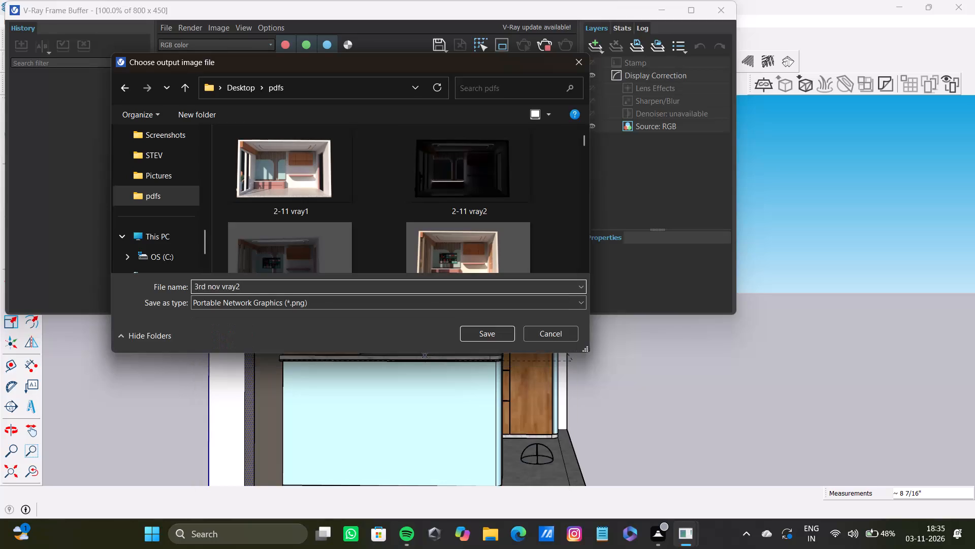
pyautogui.press('Return')
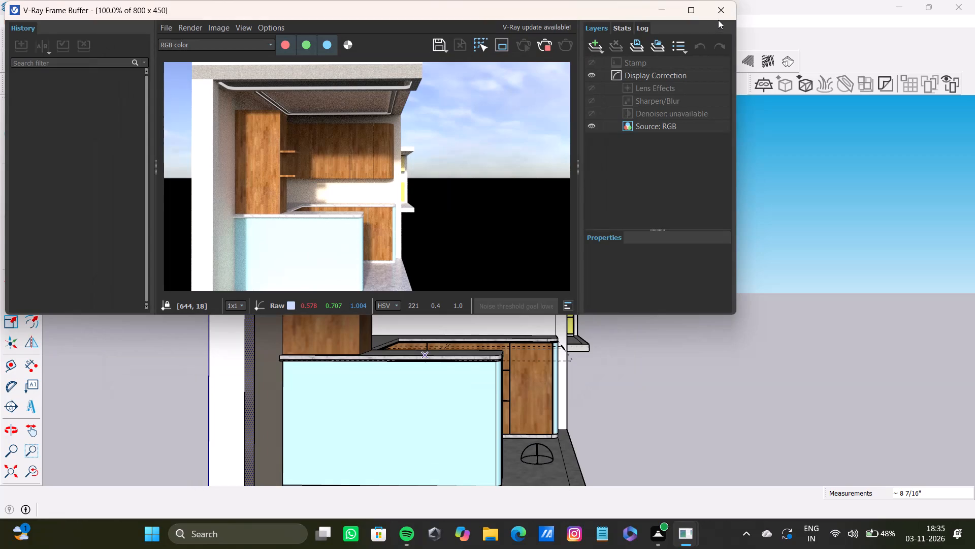
pyautogui.click(718, 14)
# Examine the wood-and-blue kitchen model from its open side, facing the window, counters and wall cabinets.
pyautogui.scroll(-5, 532, 332)
pyautogui.moveTo(535, 333); pyautogui.dragTo(307, 360, button='middle')
pyautogui.moveTo(551, 351); pyautogui.dragTo(407, 401, button='middle')
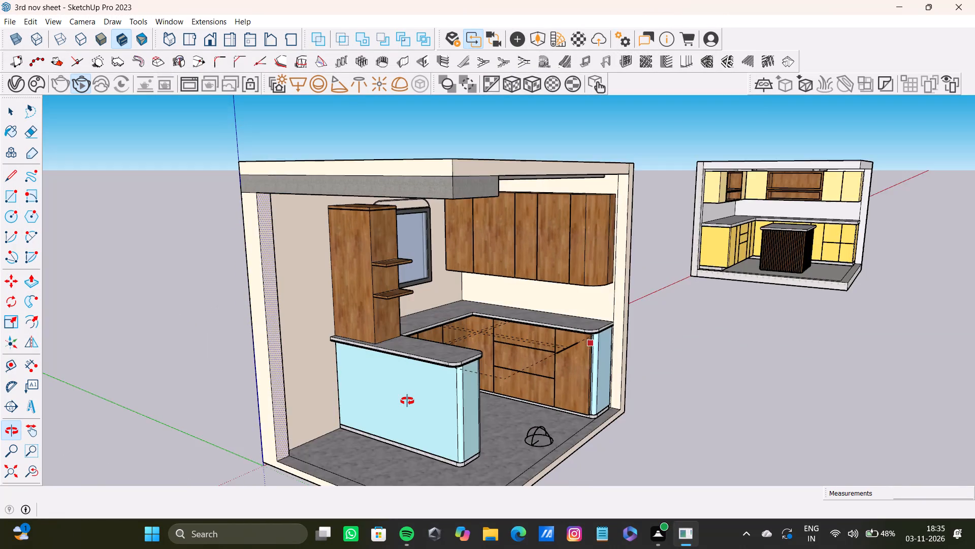
pyautogui.moveTo(407, 401); pyautogui.dragTo(266, 396, button='middle')
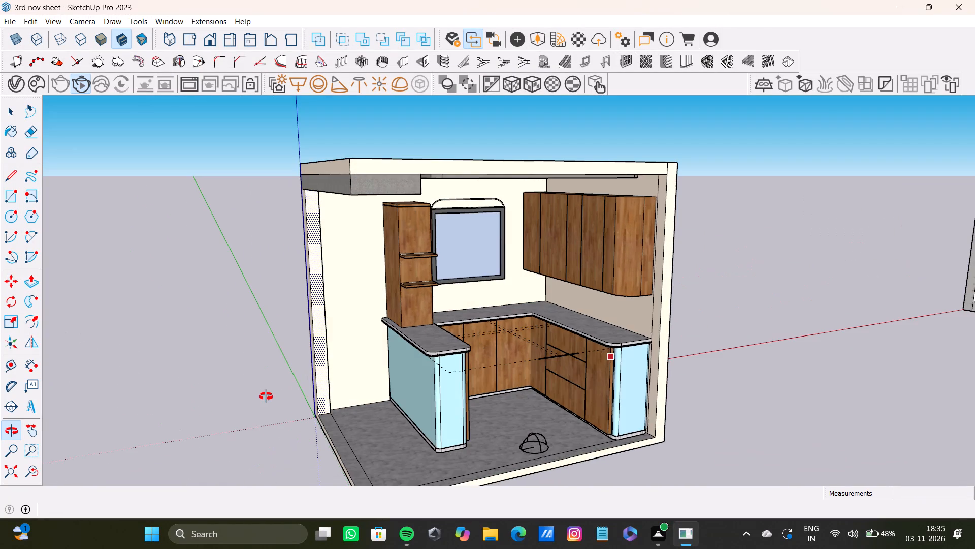
pyautogui.moveTo(266, 396); pyautogui.dragTo(235, 410, button='middle')
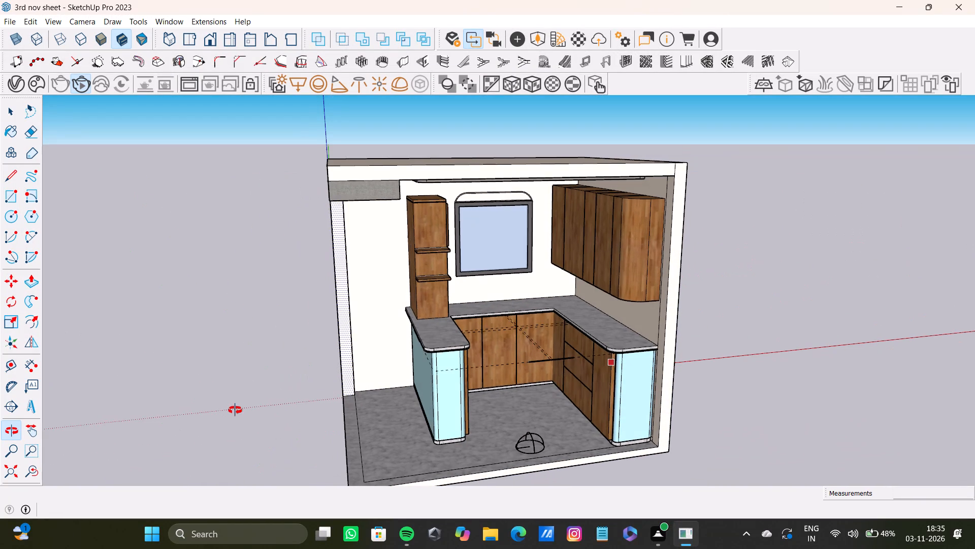
pyautogui.moveTo(235, 410); pyautogui.dragTo(249, 413, button='middle')
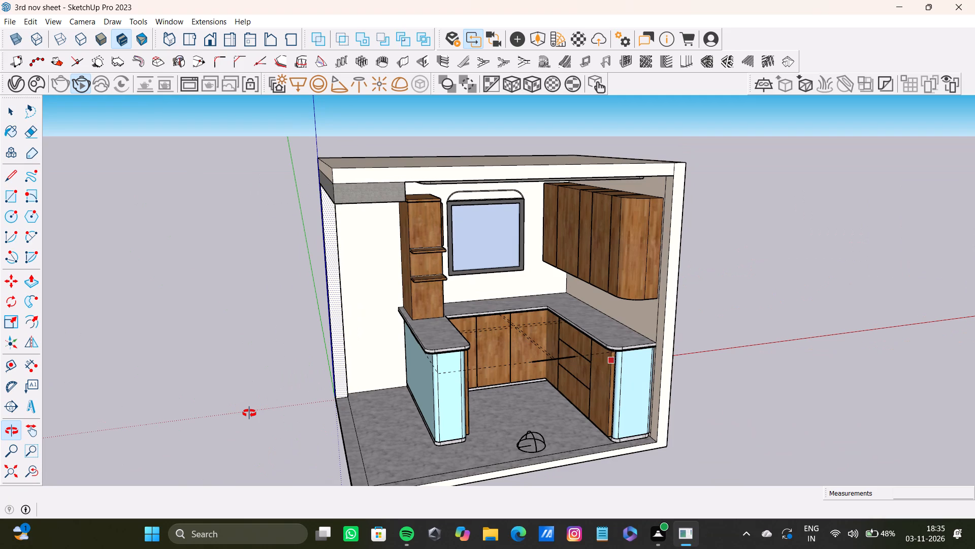
pyautogui.moveTo(249, 413); pyautogui.dragTo(251, 414, button='middle')
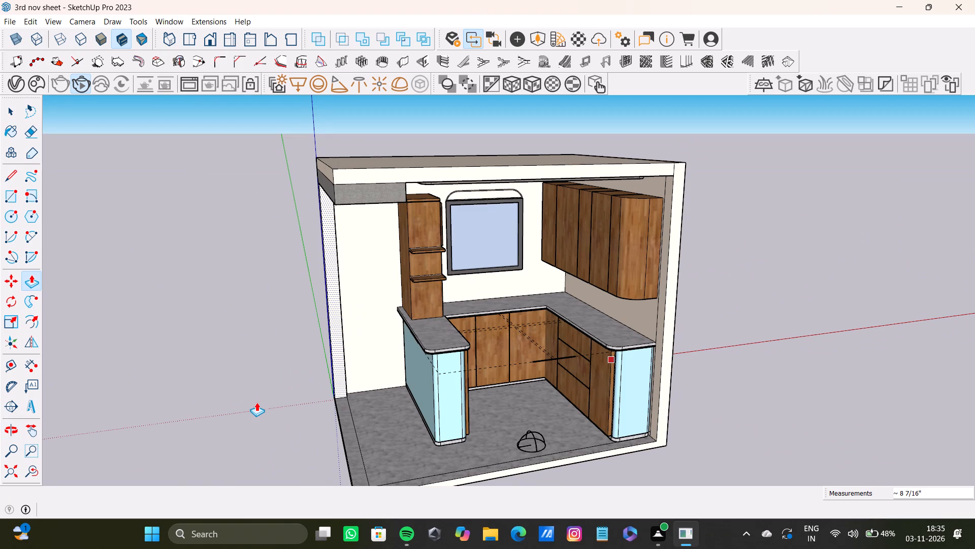
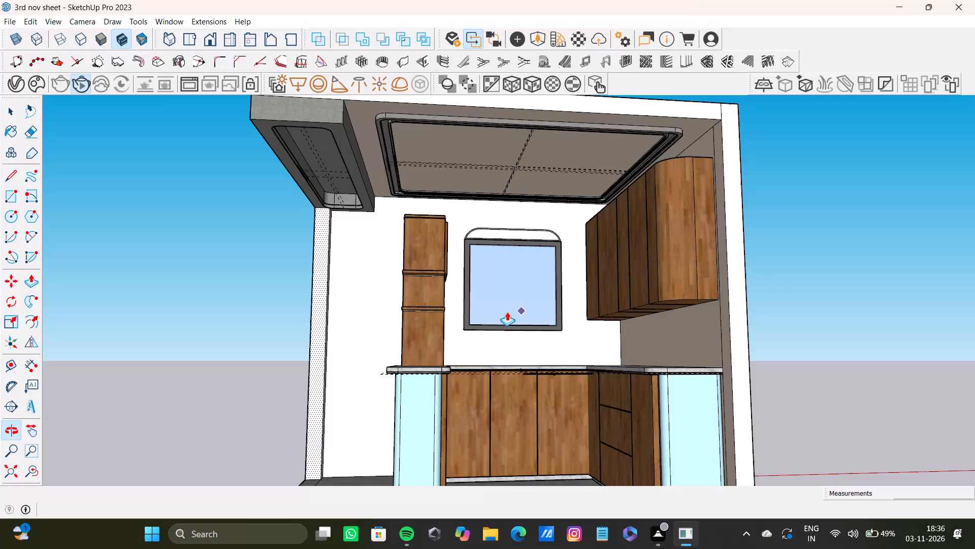
# Render the current kitchen view with V-Ray, save the image as a PNG named "3rd nov vray3" in the pdfs folder, and close the frame buffer.
pyautogui.click(82, 84)
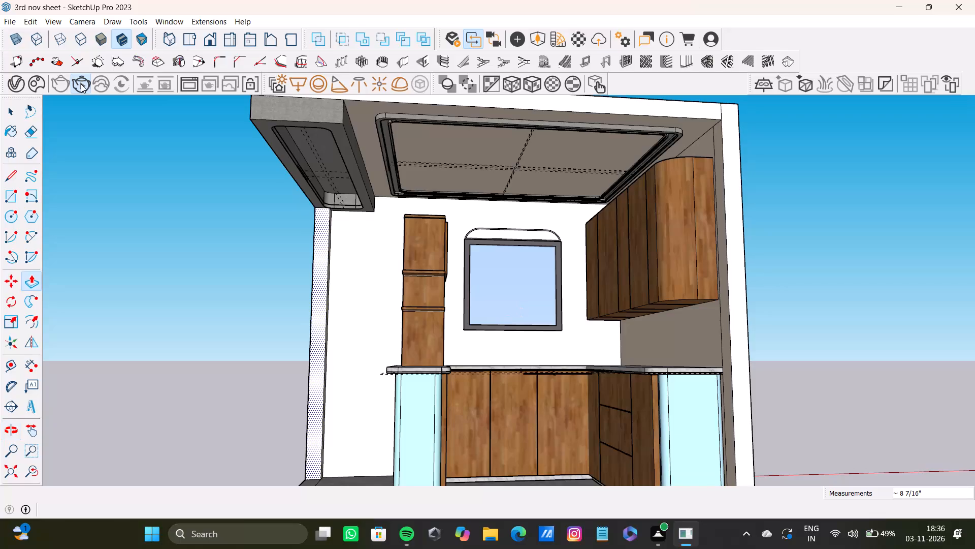
pyautogui.click(81, 84)
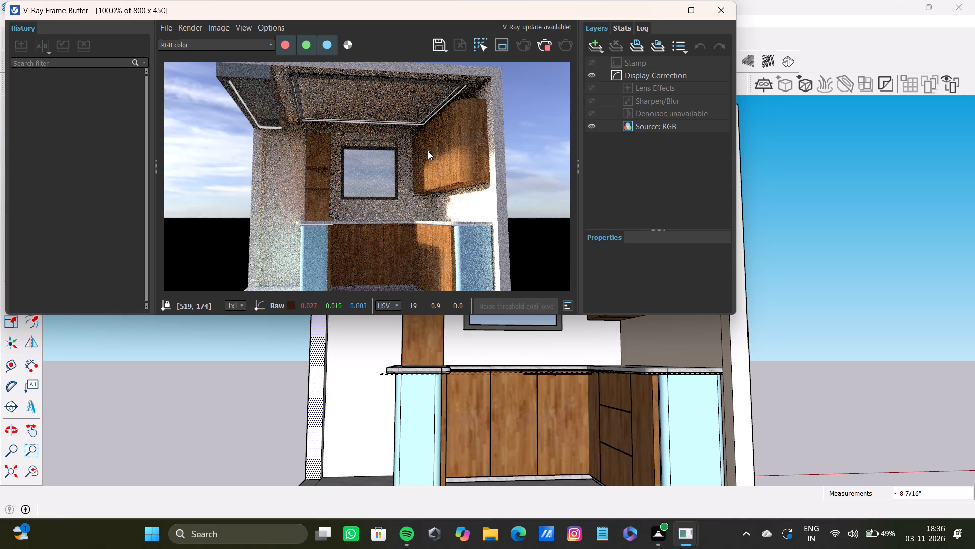
pyautogui.click(441, 40)
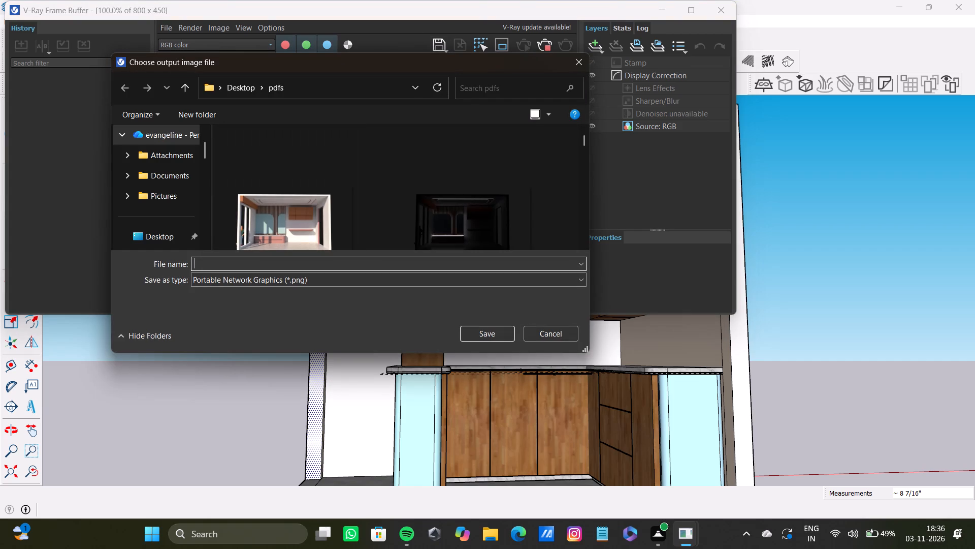
pyautogui.press('3')
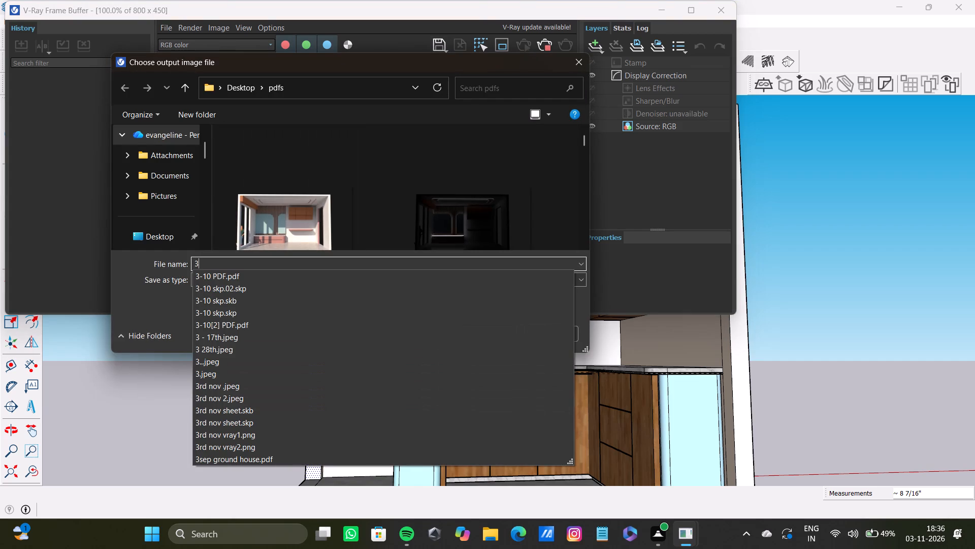
pyautogui.write('rd nov')
pyautogui.press('space')
pyautogui.write('vray3')
pyautogui.press('Return')
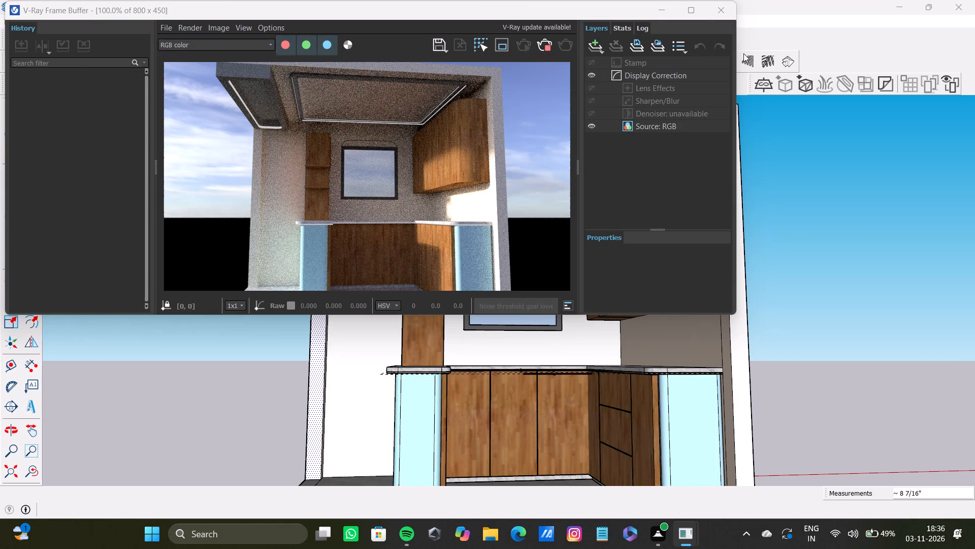
pyautogui.click(729, 9)
# Render a closer angled view of the kitchen's shelf tower, window and counters, inspect it enlarged, and close the frame buffer.
pyautogui.scroll(-7, 601, 40)
pyautogui.scroll(-9, 460, 351)
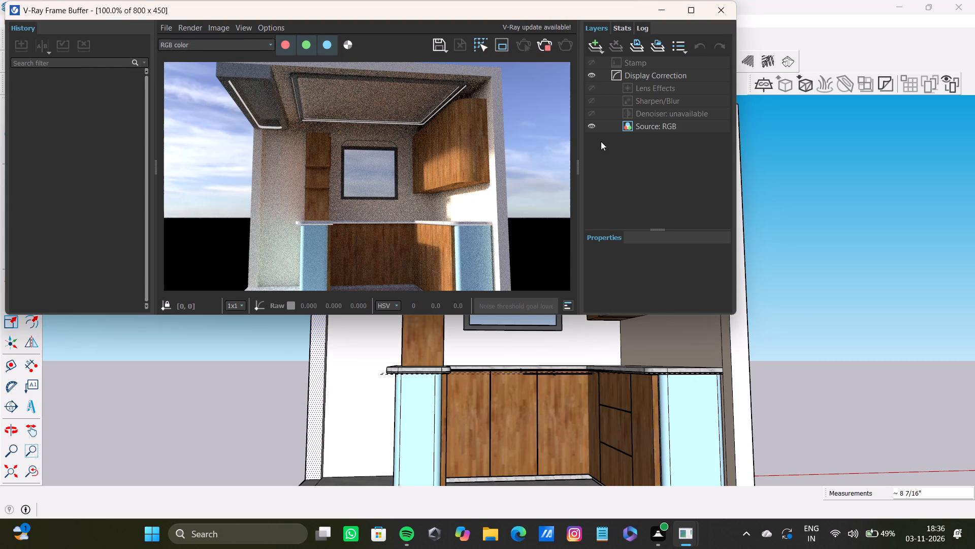
pyautogui.scroll(-5, 601, 141)
pyautogui.moveTo(498, 332); pyautogui.dragTo(387, 357, button='middle')
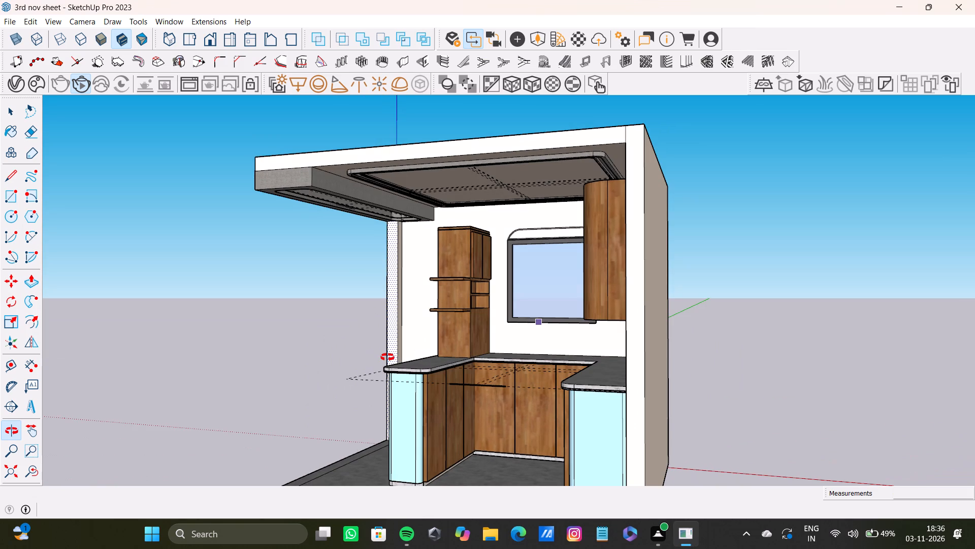
pyautogui.moveTo(387, 357); pyautogui.dragTo(415, 314, button='middle')
pyautogui.scroll(5, 544, 321)
pyautogui.keyDown('shift'); pyautogui.moveTo(558, 302); pyautogui.dragTo(572, 359, button='middle'); pyautogui.keyUp('shift')
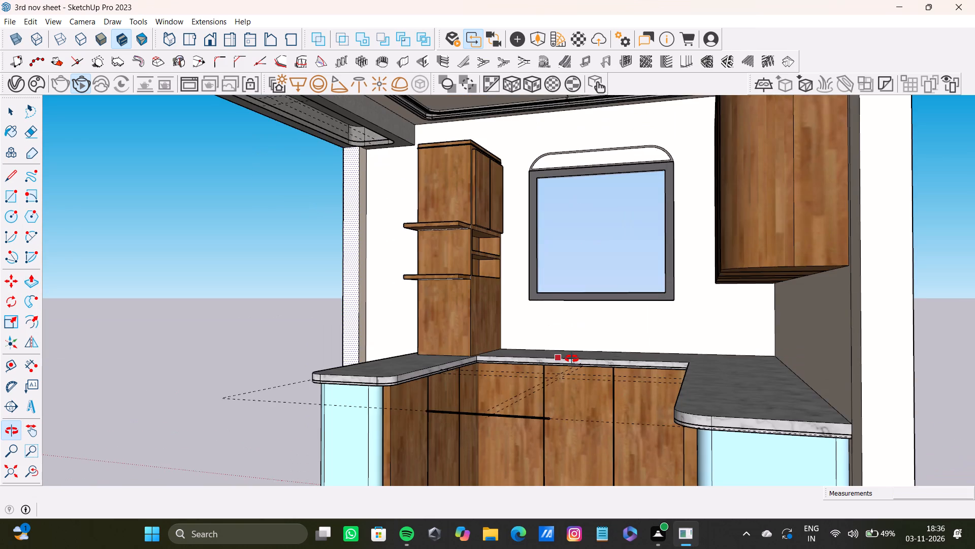
pyautogui.keyDown('shift'); pyautogui.moveTo(572, 359); pyautogui.dragTo(572, 360, button='middle'); pyautogui.keyUp('shift')
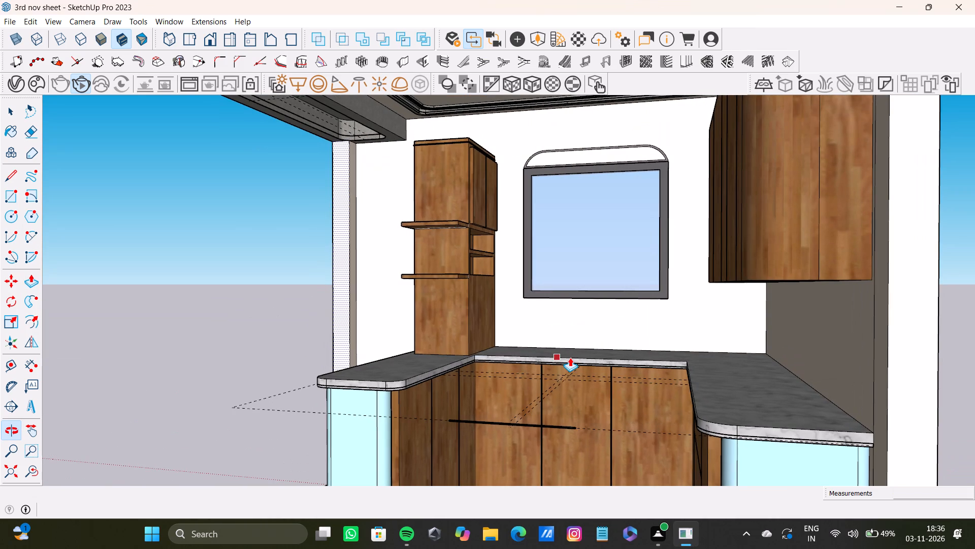
pyautogui.click(85, 86)
pyautogui.click(82, 81)
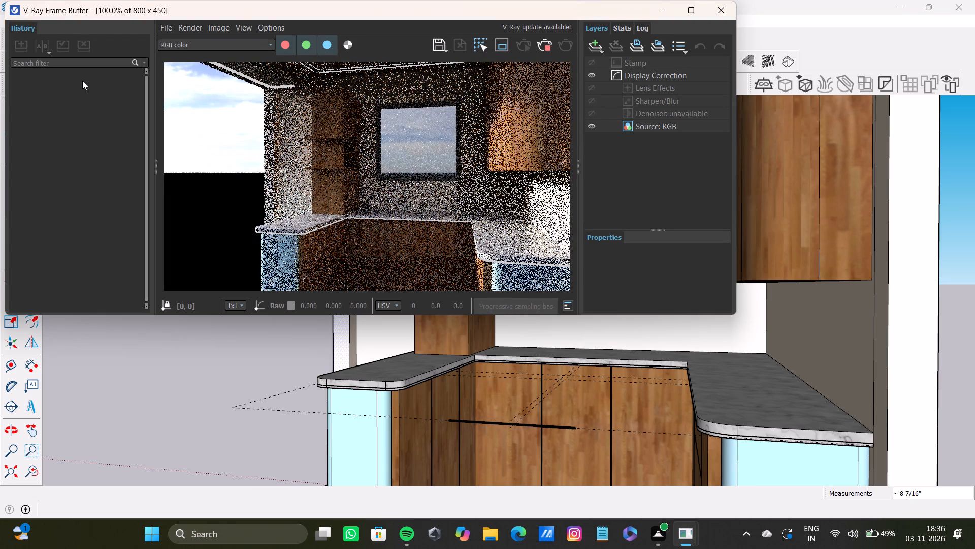
pyautogui.scroll(1, 377, 157)
pyautogui.moveTo(373, 155); pyautogui.dragTo(368, 212, button='middle')
pyautogui.click(719, 7)
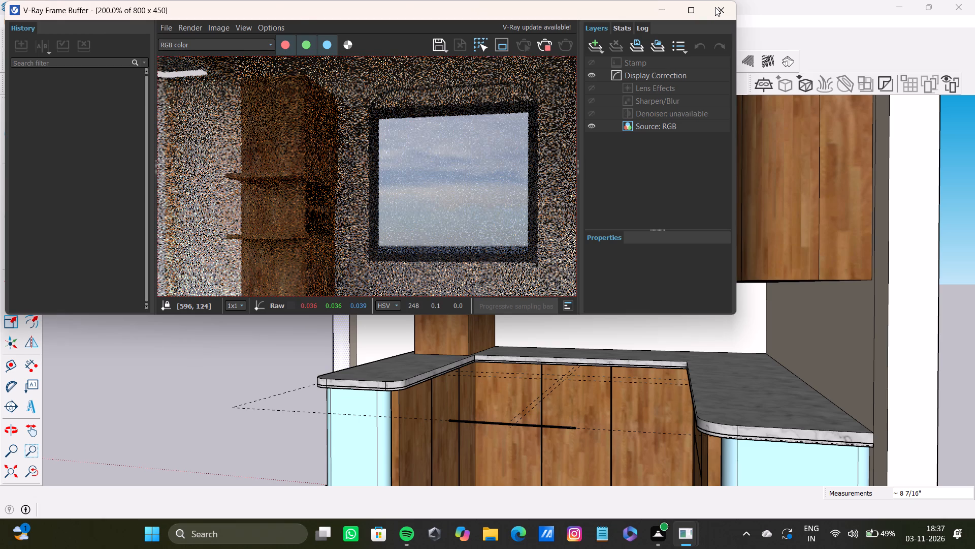
# Stop the interactive V-Ray render of the model.
pyautogui.click(13, 472)
pyautogui.moveTo(345, 385); pyautogui.dragTo(583, 386, button='middle')
pyautogui.scroll(-7, 523, 363)
pyautogui.press('space')
pyautogui.click(367, 254)
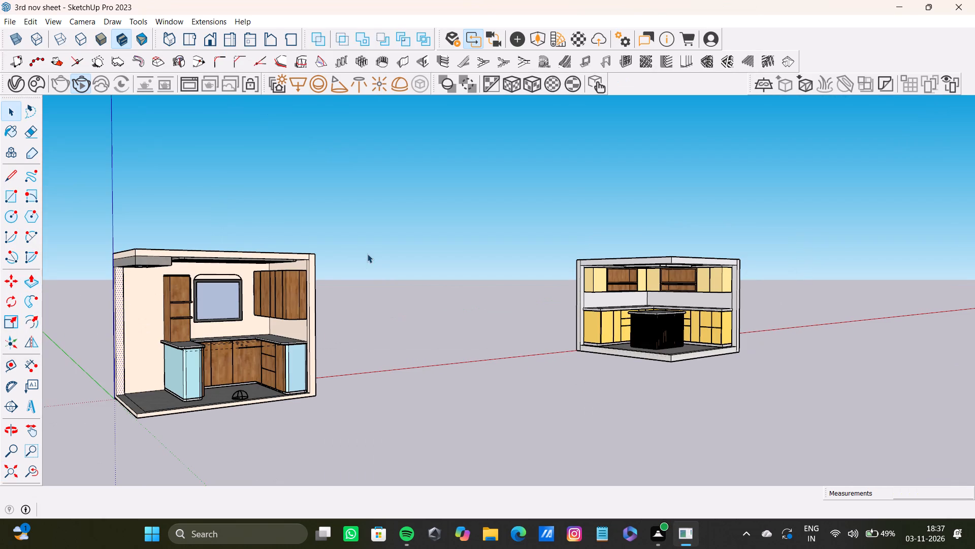
pyautogui.scroll(-4, 367, 255)
pyautogui.moveTo(367, 285); pyautogui.dragTo(219, 354, button='middle')
pyautogui.scroll(3, 224, 267)
pyautogui.scroll(-5, 339, 255)
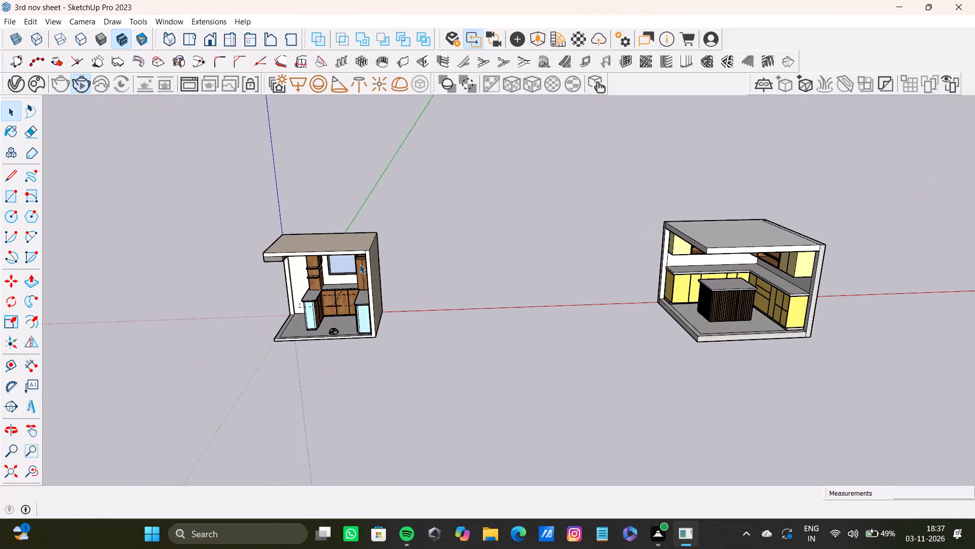
pyautogui.scroll(-2, 360, 264)
pyautogui.keyDown('shift'); pyautogui.moveTo(366, 268); pyautogui.dragTo(323, 301, button='middle'); pyautogui.keyUp('shift')
pyautogui.scroll(12, 300, 316)
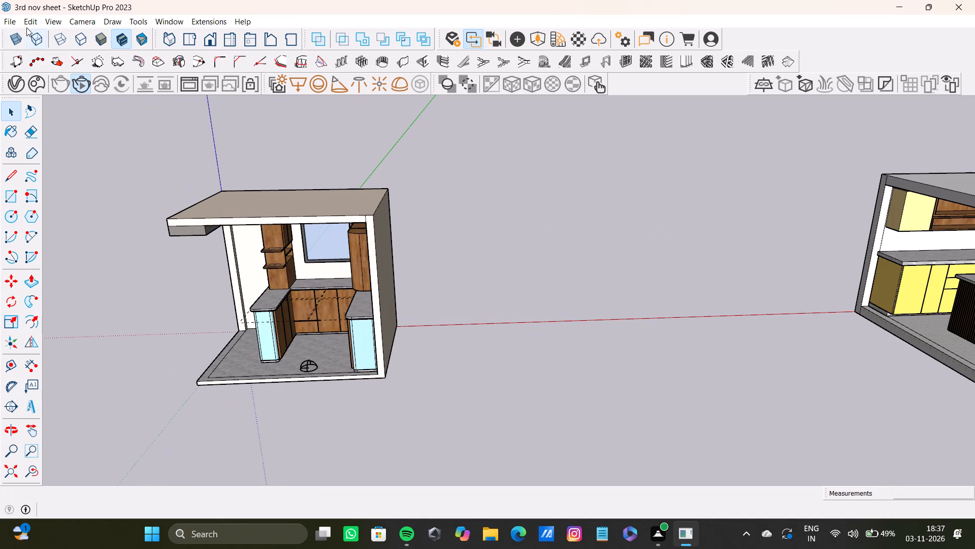
pyautogui.click(89, 91)
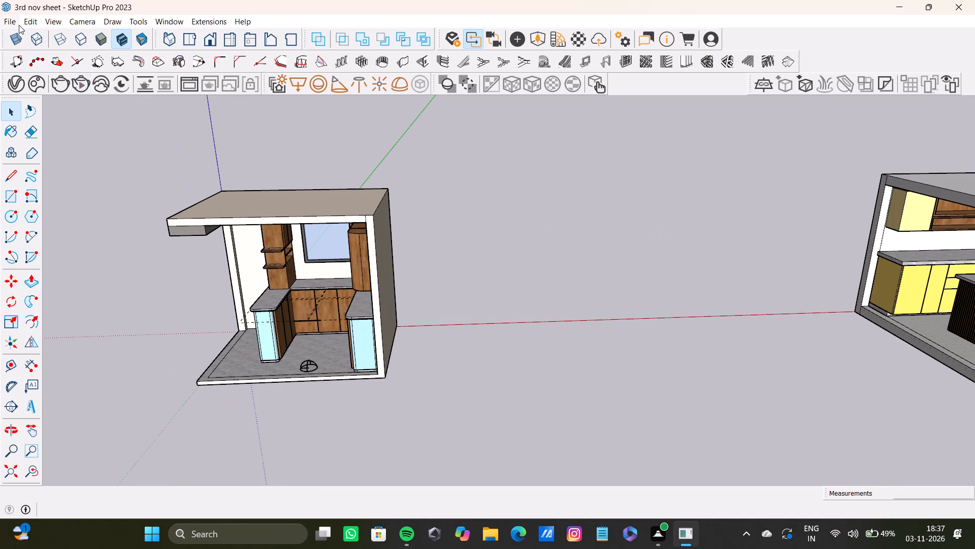
# Delete the Dome Light from the V-Ray scene lights.
pyautogui.click(14, 21)
pyautogui.click(224, 132)
pyautogui.click(21, 85)
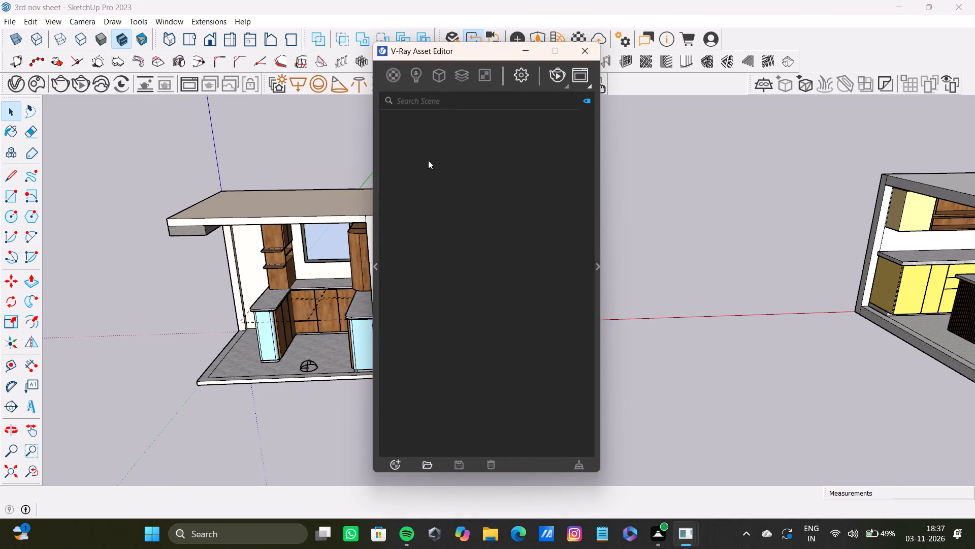
pyautogui.click(414, 77)
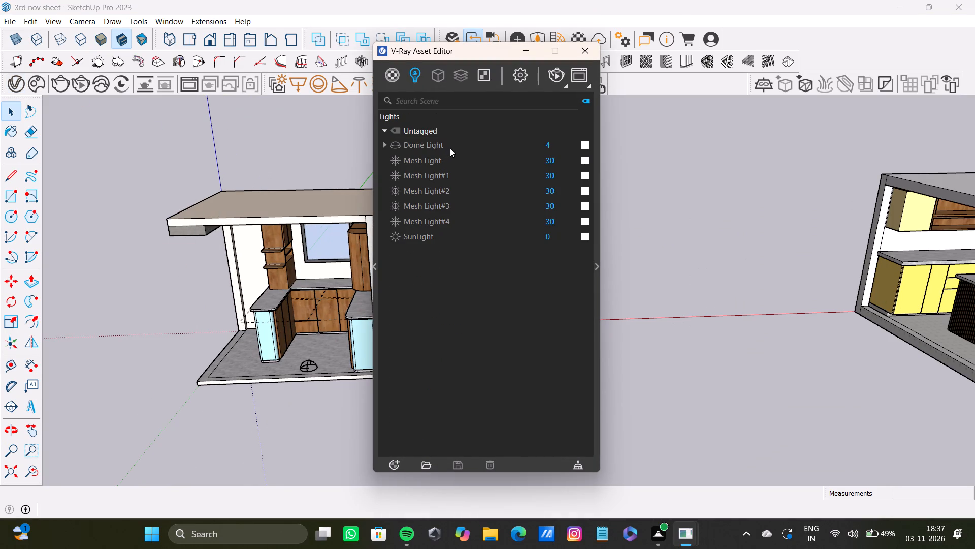
pyautogui.click(450, 148)
pyautogui.rightClick(450, 148)
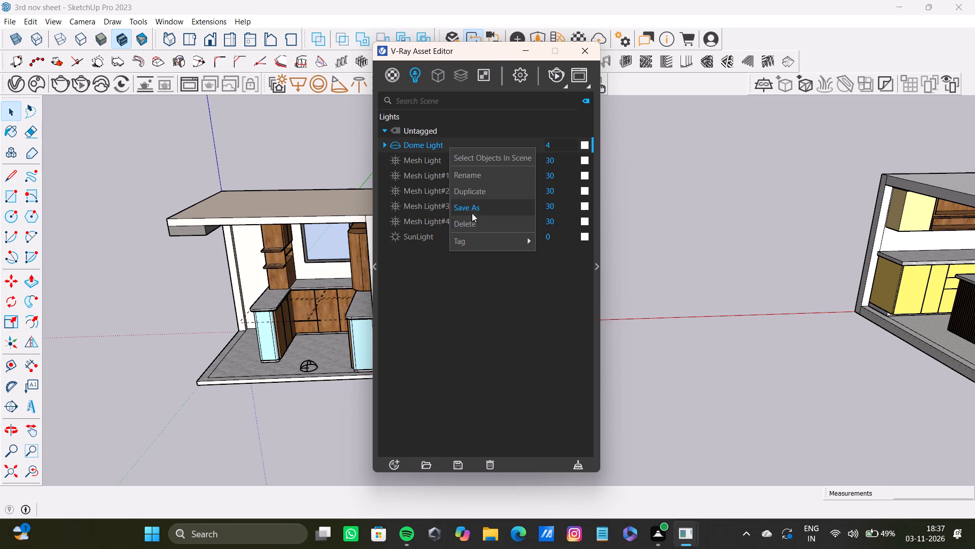
pyautogui.click(472, 229)
pyautogui.click(519, 263)
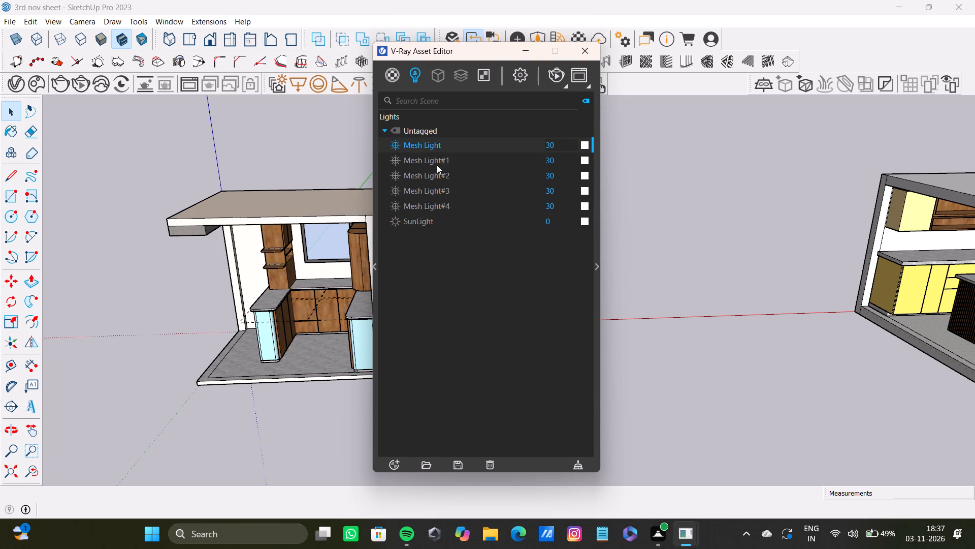
# Delete Mesh Light and Mesh Light#1 to #4 from the V-Ray scene lights, keeping the SunLight, and close the Asset Editor.
pyautogui.keyDown('shift'); pyautogui.click(442, 160); pyautogui.keyUp('shift')
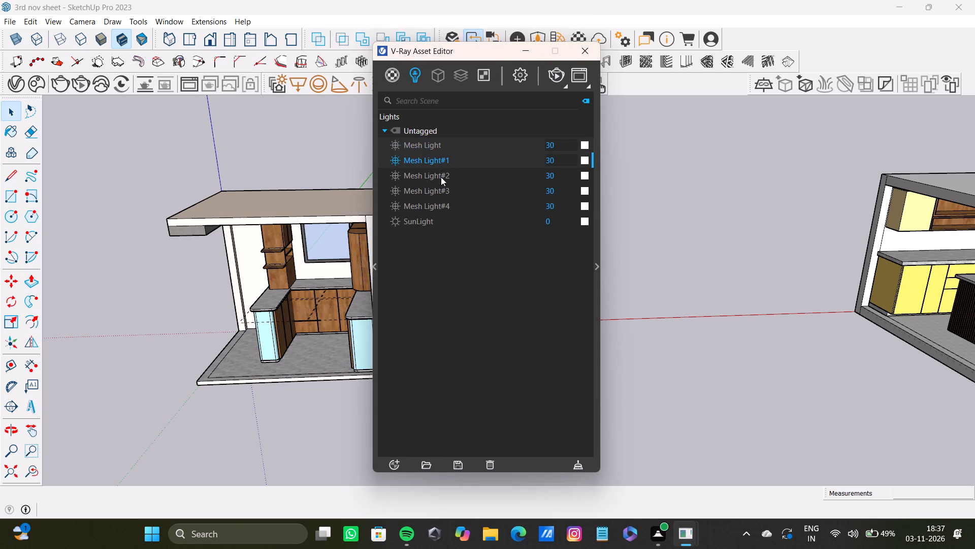
pyautogui.keyDown('shift'); pyautogui.click(441, 177); pyautogui.keyUp('shift')
pyautogui.keyDown('shift'); pyautogui.click(443, 192); pyautogui.keyUp('shift')
pyautogui.keyDown('shift'); pyautogui.click(445, 204); pyautogui.keyUp('shift')
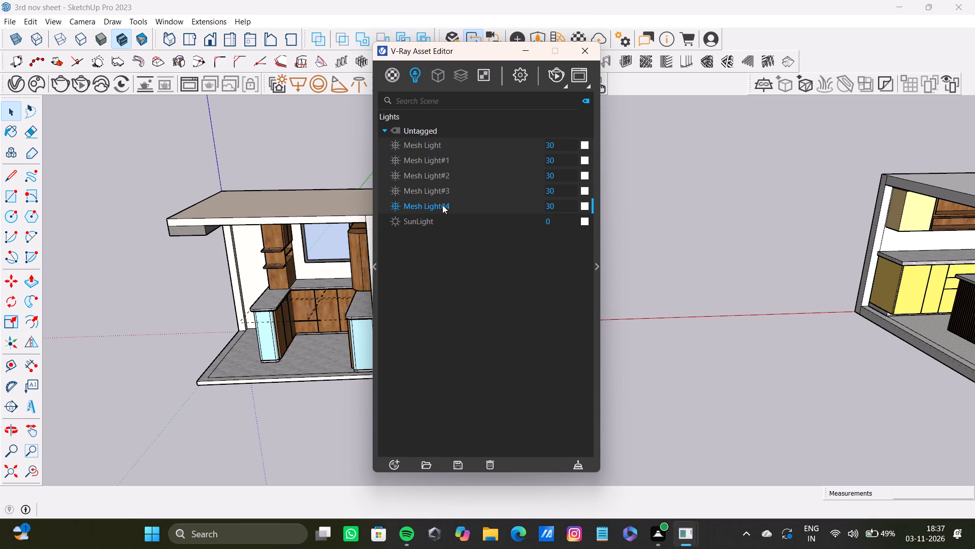
pyautogui.hotkey('shift', 'F12')
pyautogui.hotkey('shift', 'Delete')
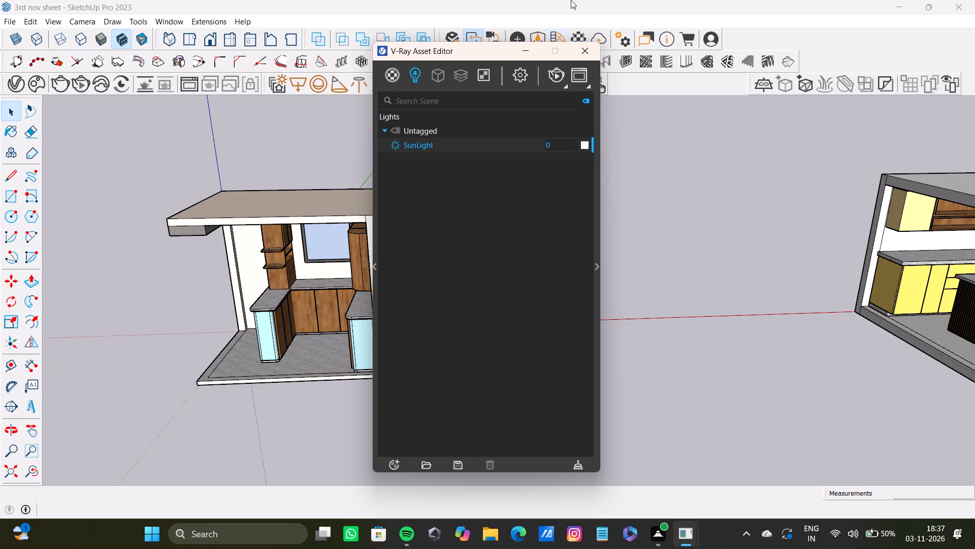
pyautogui.click(580, 44)
# Draw a long, narrow V-Ray rectangle light under the top panel of the yellow kitchen's upper open wooden wall shelf.
pyautogui.scroll(-12, 589, 82)
pyautogui.keyDown('shift'); pyautogui.moveTo(608, 205); pyautogui.dragTo(154, 233, button='middle'); pyautogui.keyUp('shift')
pyautogui.scroll(6, 216, 222)
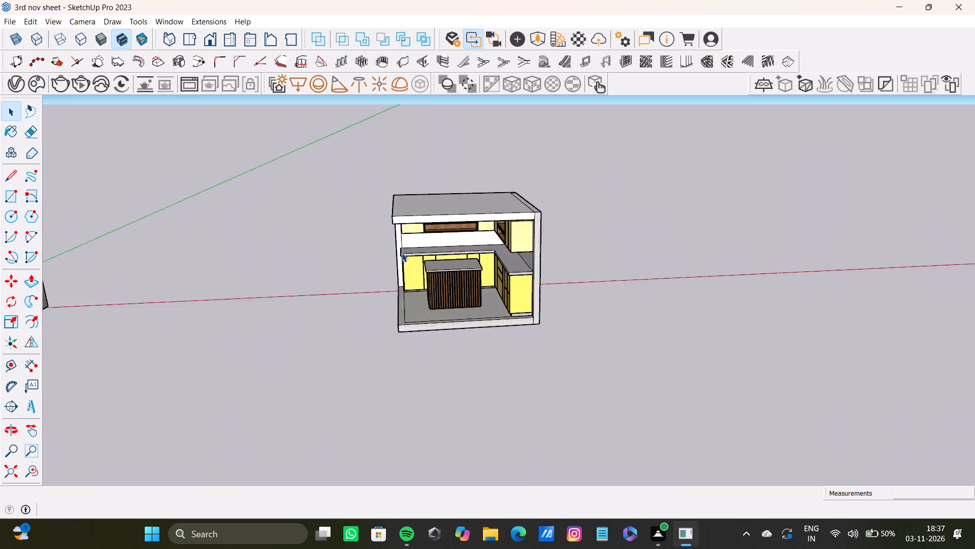
pyautogui.scroll(4, 402, 253)
pyautogui.moveTo(407, 253); pyautogui.dragTo(396, 132, button='middle')
pyautogui.scroll(8, 444, 205)
pyautogui.moveTo(443, 212); pyautogui.dragTo(600, 241, button='middle')
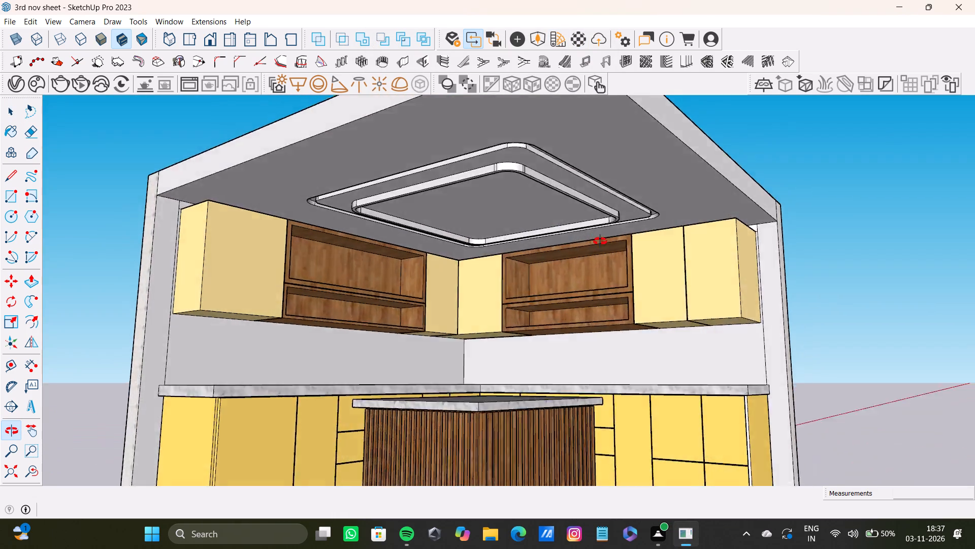
pyautogui.moveTo(600, 241); pyautogui.dragTo(401, 259, button='middle')
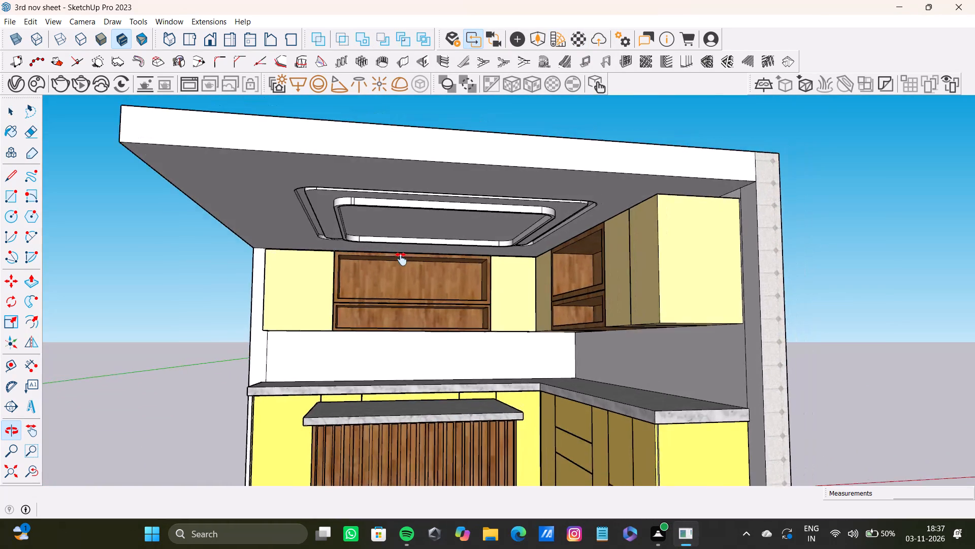
pyautogui.moveTo(401, 259); pyautogui.dragTo(460, 231, button='middle')
pyautogui.scroll(7, 483, 261)
pyautogui.moveTo(485, 241); pyautogui.dragTo(424, 210, button='middle')
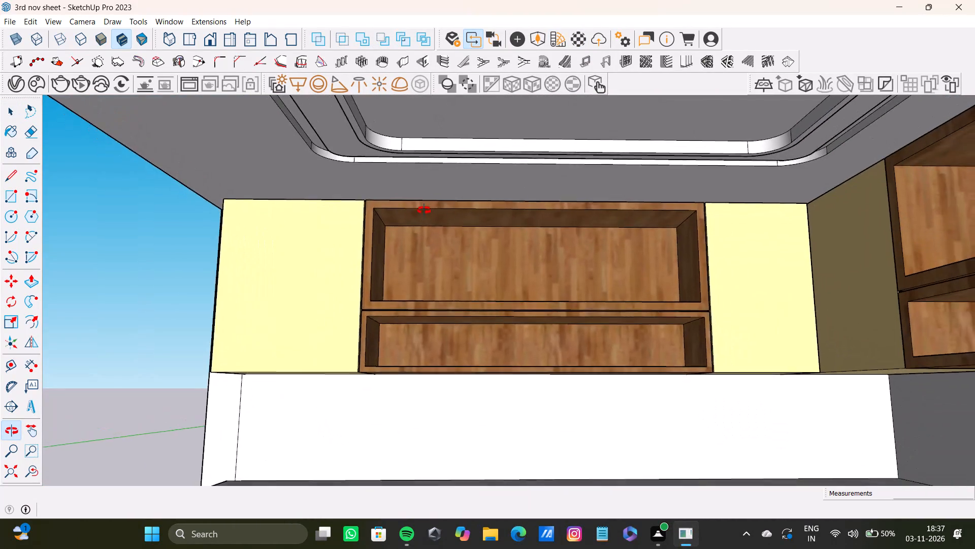
pyautogui.moveTo(424, 210); pyautogui.dragTo(383, 228, button='middle')
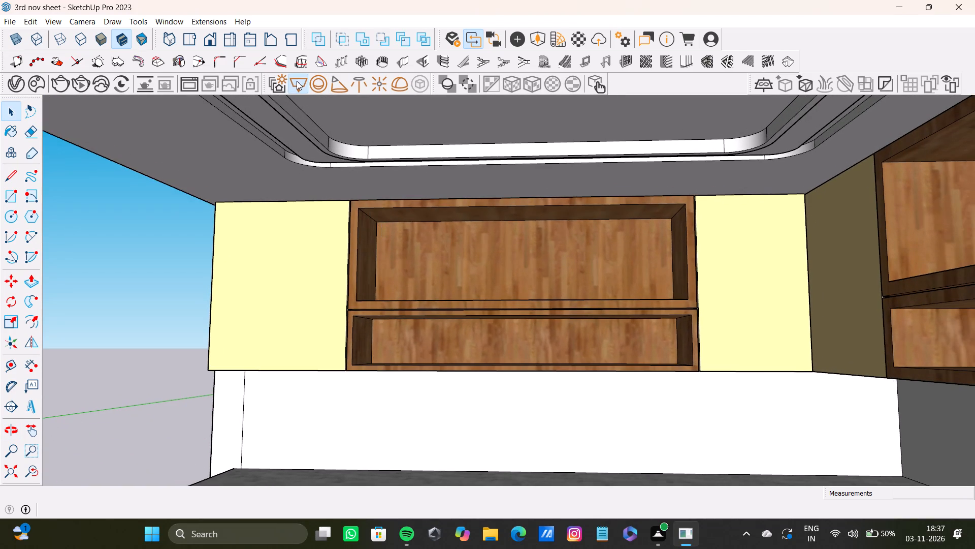
pyautogui.click(297, 81)
pyautogui.scroll(4, 384, 188)
pyautogui.keyDown('shift'); pyautogui.moveTo(441, 225); pyautogui.dragTo(342, 200, button='middle'); pyautogui.keyUp('shift')
pyautogui.scroll(6, 261, 202)
pyautogui.moveTo(267, 205); pyautogui.dragTo(282, 205)
pyautogui.scroll(-4, 678, 237)
pyautogui.keyDown('shift'); pyautogui.moveTo(700, 224); pyautogui.dragTo(565, 240, button='middle'); pyautogui.keyUp('shift')
pyautogui.moveTo(809, 236); pyautogui.dragTo(802, 204, button='middle')
pyautogui.scroll(4, 788, 214)
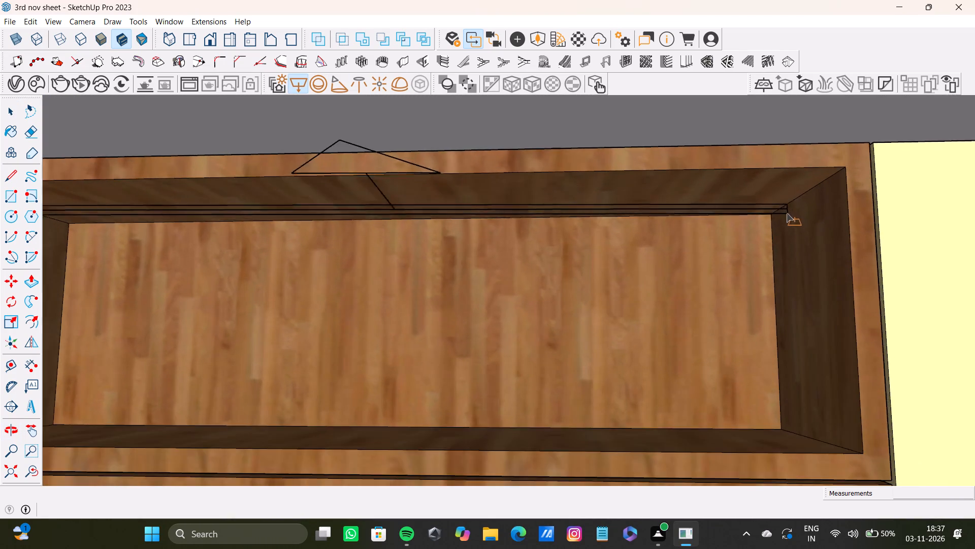
pyautogui.moveTo(787, 206); pyautogui.dragTo(795, 164, button='middle')
pyautogui.scroll(1, 786, 199)
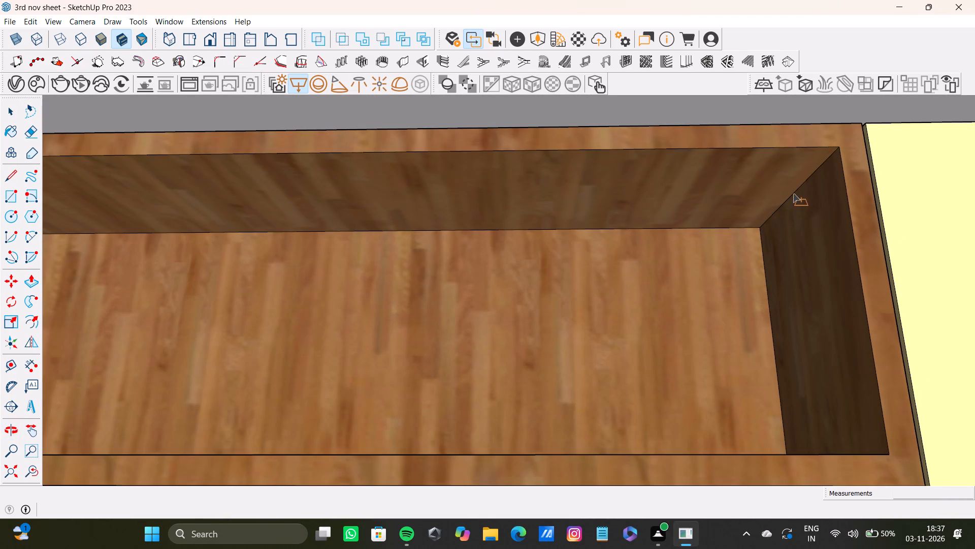
pyautogui.click(797, 177)
pyautogui.press('space')
# Move the rectangle light about 1 7/8" down from the top panel of the open wooden shelf.
pyautogui.scroll(6, 356, 187)
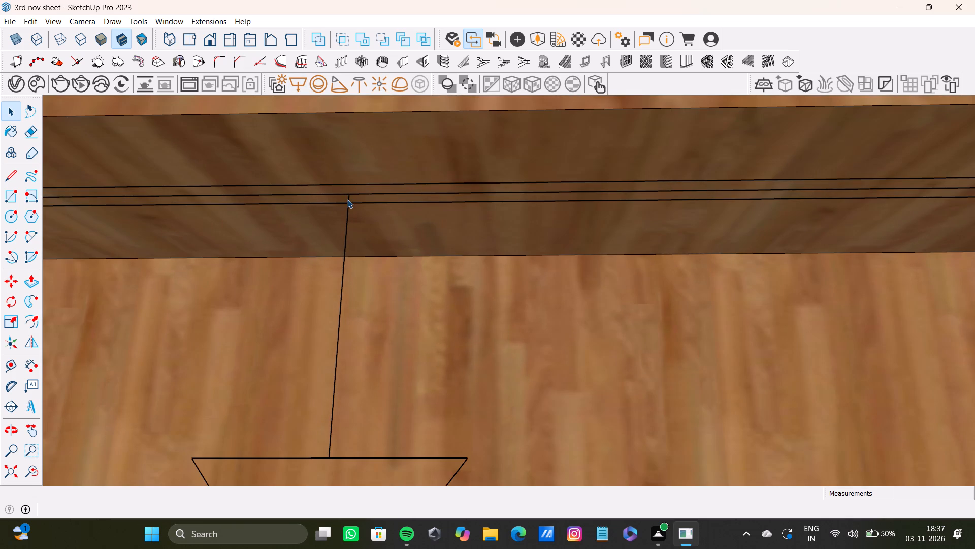
pyautogui.click(349, 197)
pyautogui.press('m')
pyautogui.click(349, 197)
pyautogui.scroll(-2, 349, 225)
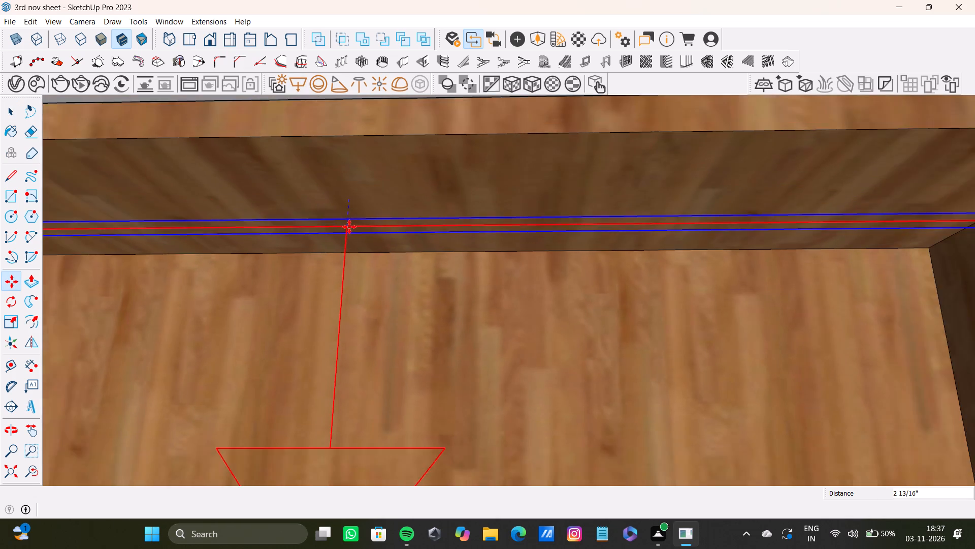
pyautogui.scroll(-4, 349, 227)
pyautogui.keyDown('shift'); pyautogui.moveTo(349, 220); pyautogui.dragTo(323, 219, button='middle'); pyautogui.keyUp('shift')
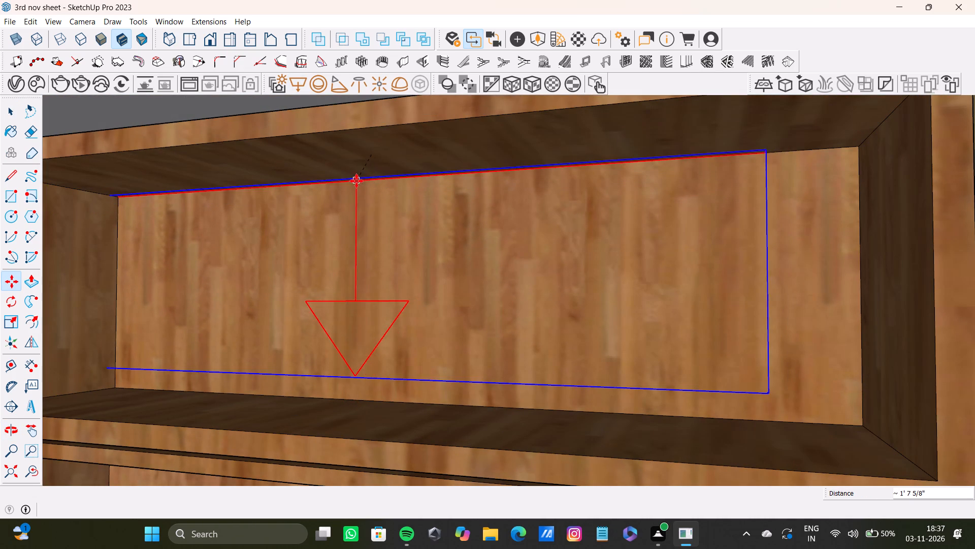
pyautogui.click(373, 168)
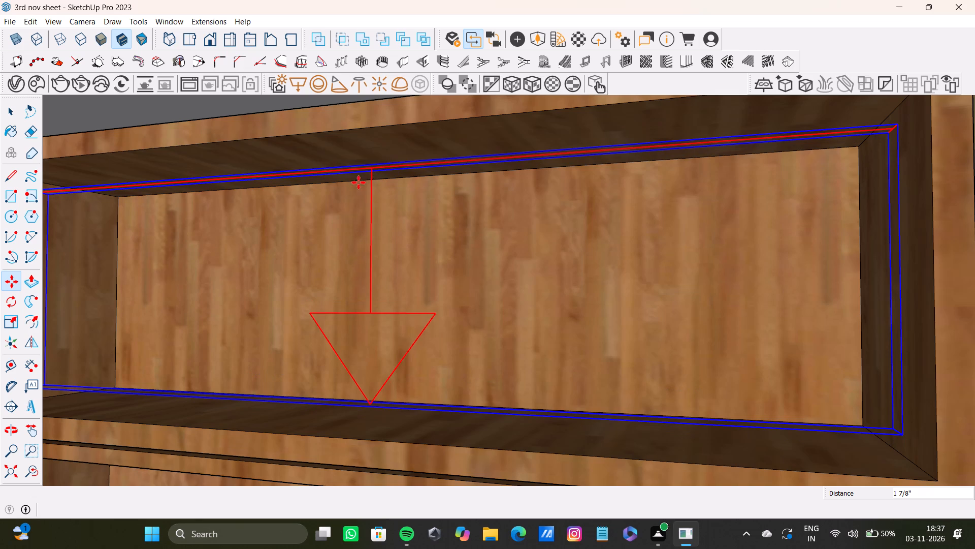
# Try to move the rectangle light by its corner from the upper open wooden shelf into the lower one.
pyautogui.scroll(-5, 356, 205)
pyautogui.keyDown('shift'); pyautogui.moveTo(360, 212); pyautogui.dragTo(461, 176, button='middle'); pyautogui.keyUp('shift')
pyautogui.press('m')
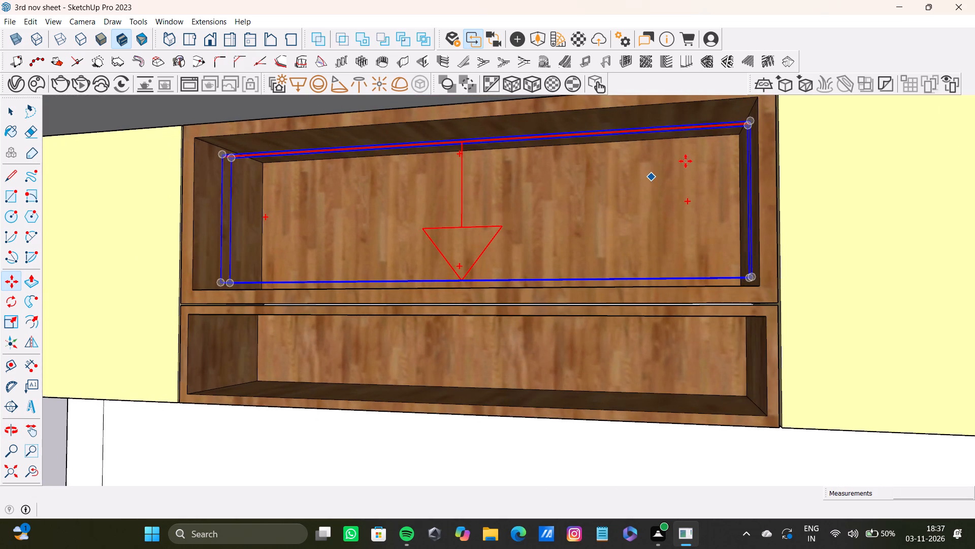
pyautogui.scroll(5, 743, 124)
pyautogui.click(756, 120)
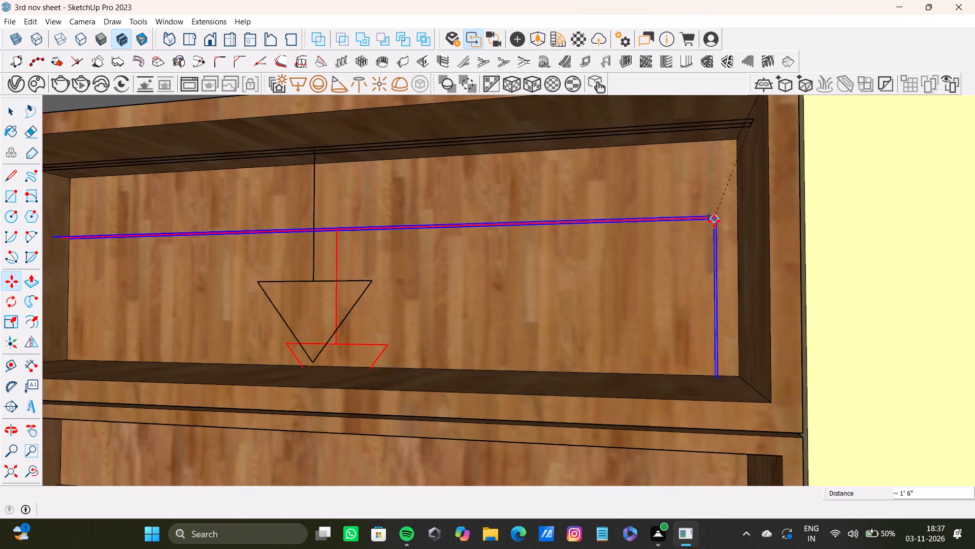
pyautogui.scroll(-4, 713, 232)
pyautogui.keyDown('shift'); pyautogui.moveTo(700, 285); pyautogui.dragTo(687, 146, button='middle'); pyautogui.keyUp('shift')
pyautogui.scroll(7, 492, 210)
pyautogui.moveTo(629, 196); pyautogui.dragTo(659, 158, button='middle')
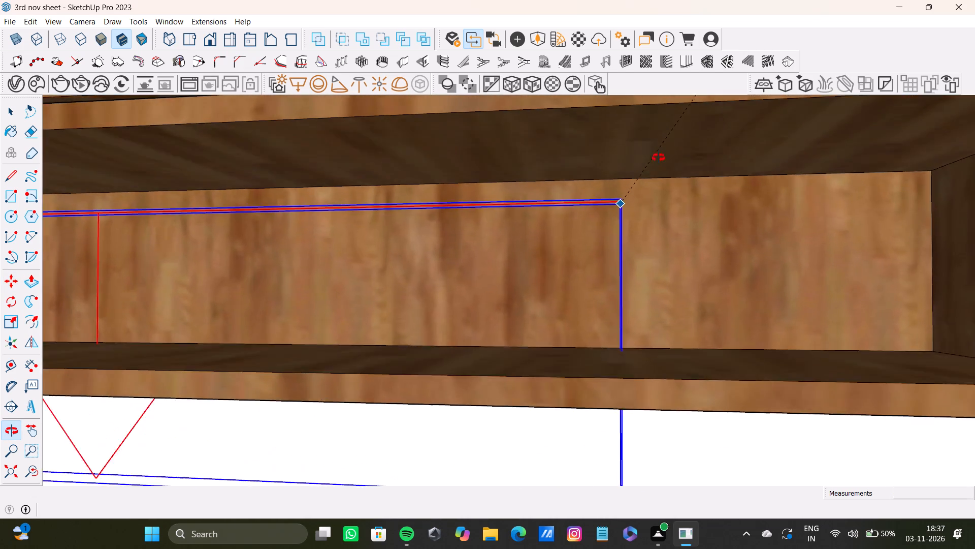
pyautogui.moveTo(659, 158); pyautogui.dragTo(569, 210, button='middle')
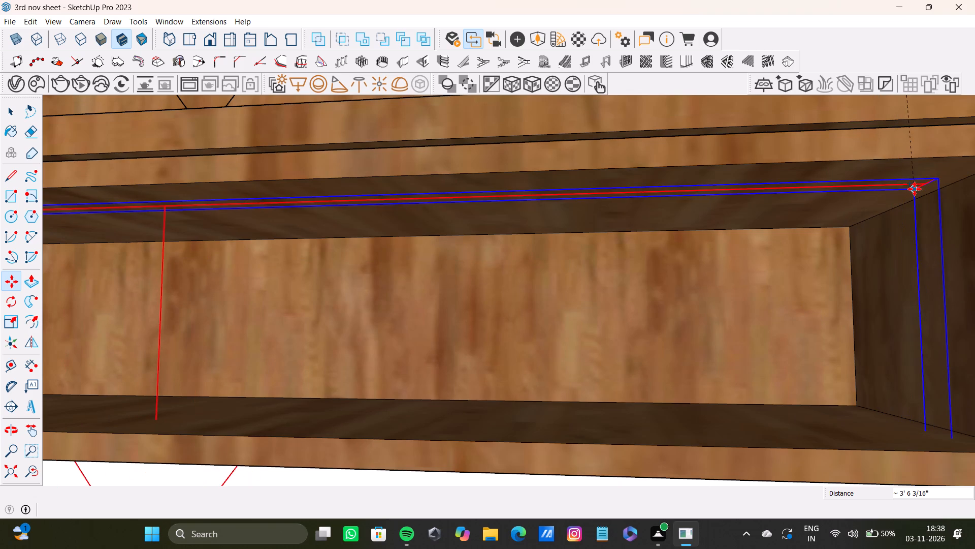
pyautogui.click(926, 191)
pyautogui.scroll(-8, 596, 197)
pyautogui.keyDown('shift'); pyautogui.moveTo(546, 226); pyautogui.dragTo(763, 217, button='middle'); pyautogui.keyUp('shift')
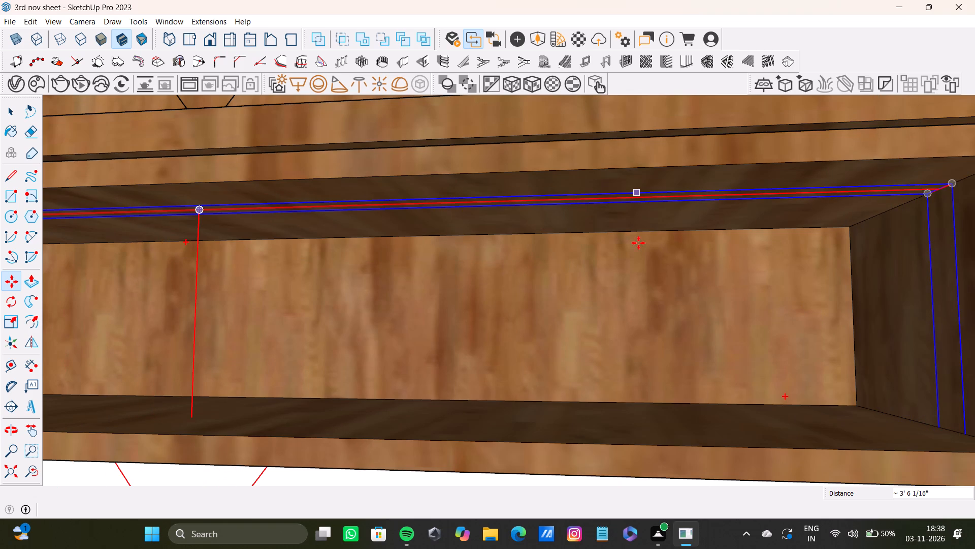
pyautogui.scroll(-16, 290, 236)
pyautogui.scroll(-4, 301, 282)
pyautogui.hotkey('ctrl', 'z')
# Draw a long, narrow V-Ray rectangle light under the top panel of the lower open wooden shelf, spanning its full width.
pyautogui.scroll(-5, 272, 270)
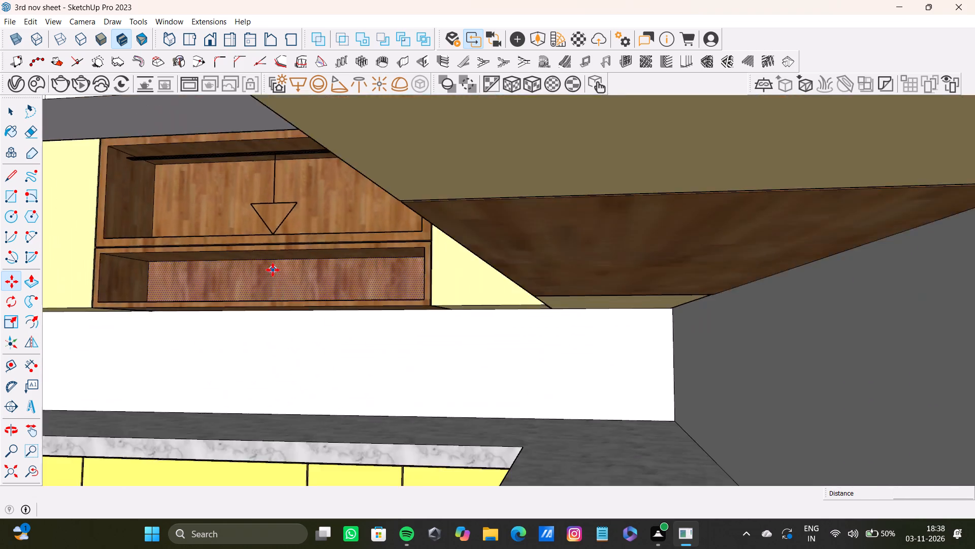
pyautogui.keyDown('shift'); pyautogui.moveTo(274, 269); pyautogui.dragTo(562, 298, button='middle'); pyautogui.keyUp('shift')
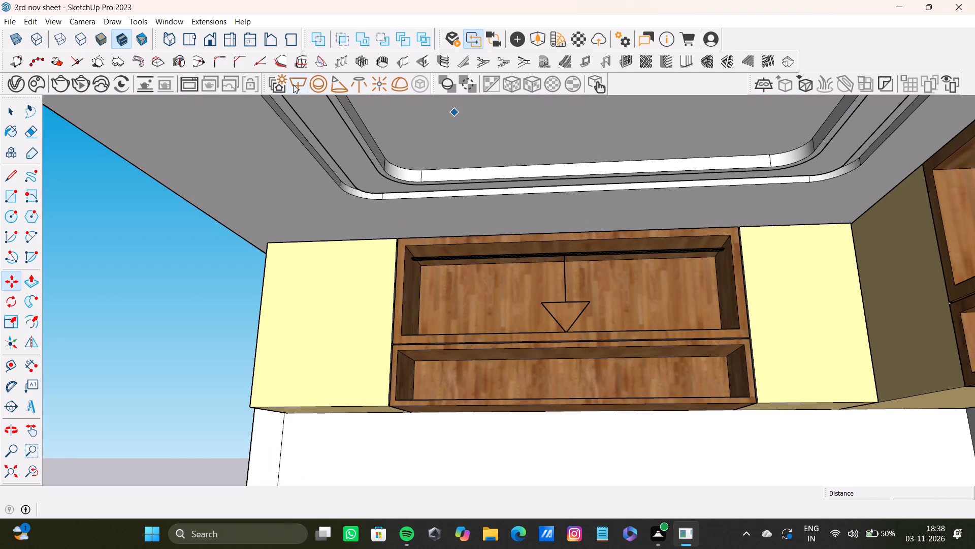
pyautogui.click(294, 84)
pyautogui.scroll(4, 414, 240)
pyautogui.moveTo(491, 349); pyautogui.dragTo(349, 248, button='middle')
pyautogui.scroll(6, 284, 292)
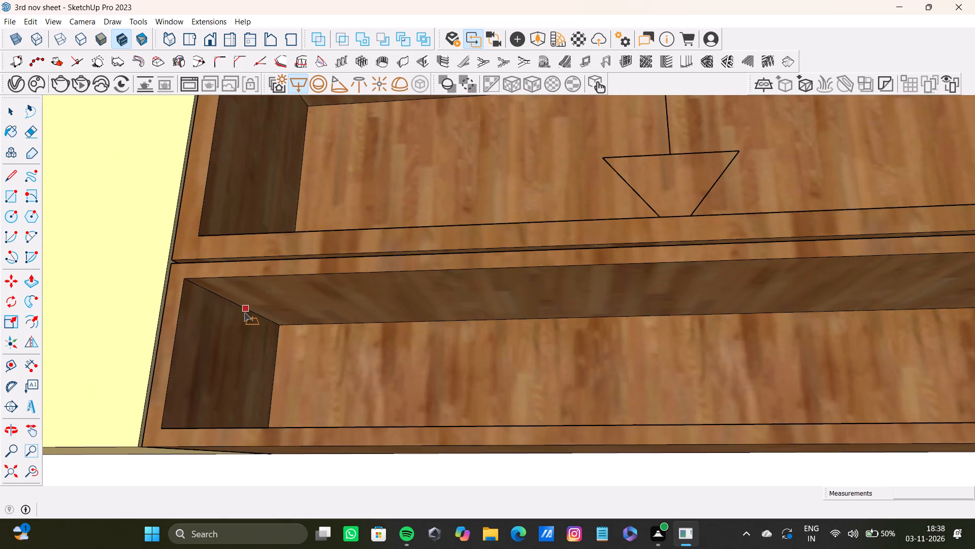
pyautogui.click(245, 312)
pyautogui.scroll(-5, 444, 287)
pyautogui.keyDown('shift'); pyautogui.moveTo(663, 286); pyautogui.dragTo(420, 295, button='middle'); pyautogui.keyUp('shift')
pyautogui.scroll(3, 595, 288)
pyautogui.moveTo(632, 287); pyautogui.dragTo(735, 292, button='middle')
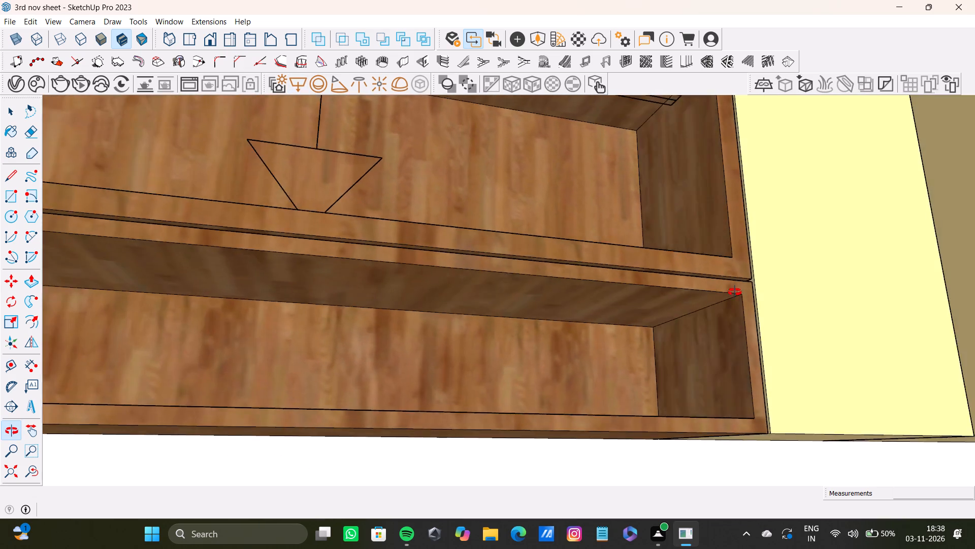
pyautogui.moveTo(735, 292); pyautogui.dragTo(674, 298, button='middle')
pyautogui.scroll(3, 665, 309)
pyautogui.click(724, 293)
pyautogui.press('space')
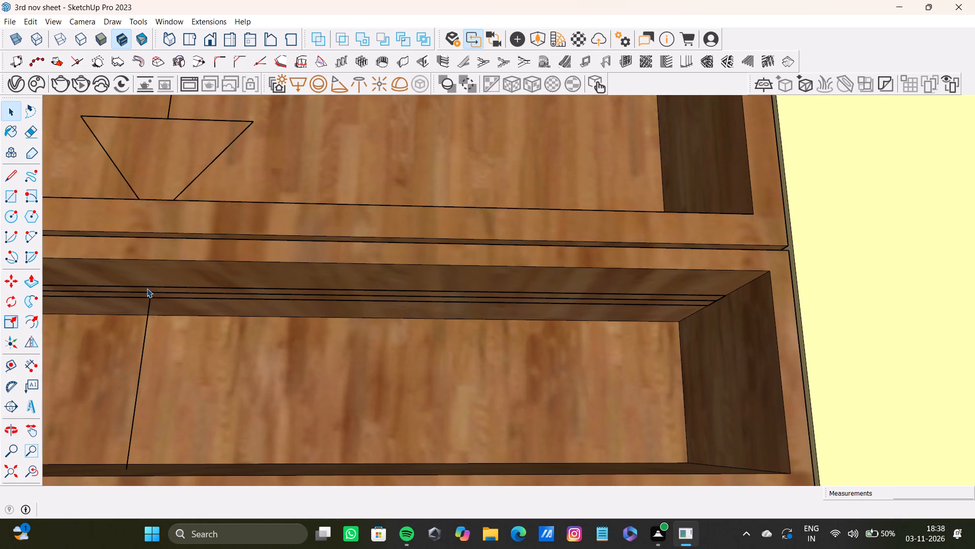
# Move the lower shelf's rectangle light about 2 13/16" straight down from its top panel.
pyautogui.click(150, 296)
pyautogui.scroll(-3, 256, 310)
pyautogui.keyDown('shift'); pyautogui.moveTo(256, 310); pyautogui.dragTo(438, 297, button='middle'); pyautogui.keyUp('shift')
pyautogui.press('m')
pyautogui.scroll(7, 429, 298)
pyautogui.click(447, 249)
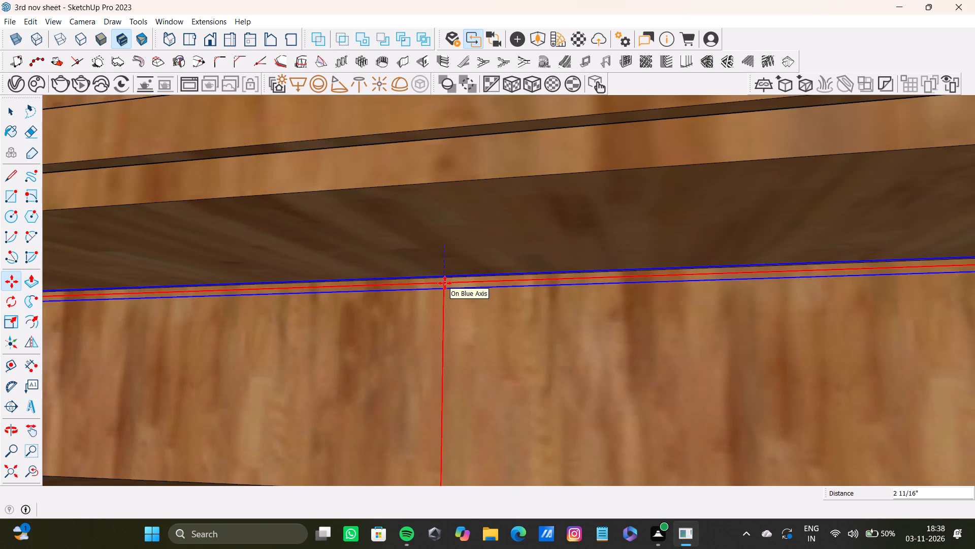
pyautogui.click(446, 285)
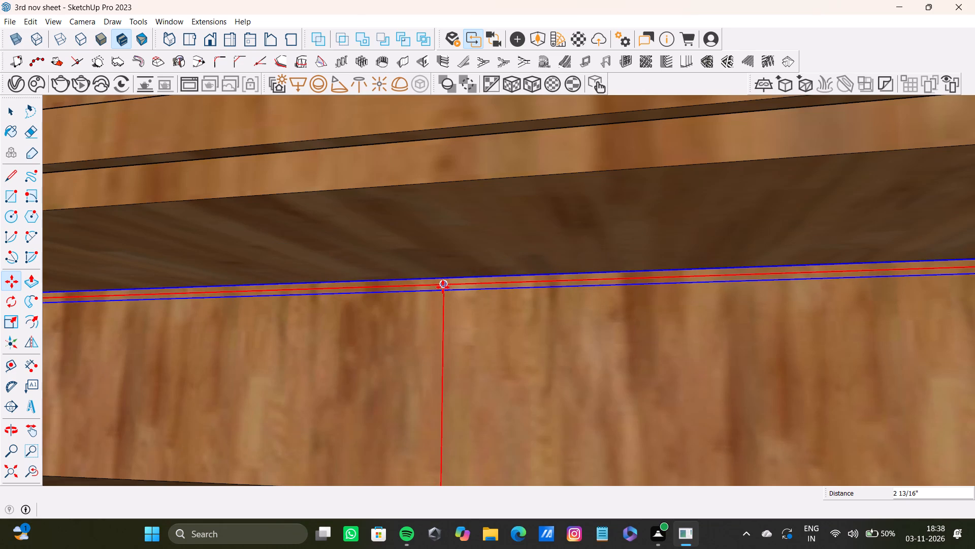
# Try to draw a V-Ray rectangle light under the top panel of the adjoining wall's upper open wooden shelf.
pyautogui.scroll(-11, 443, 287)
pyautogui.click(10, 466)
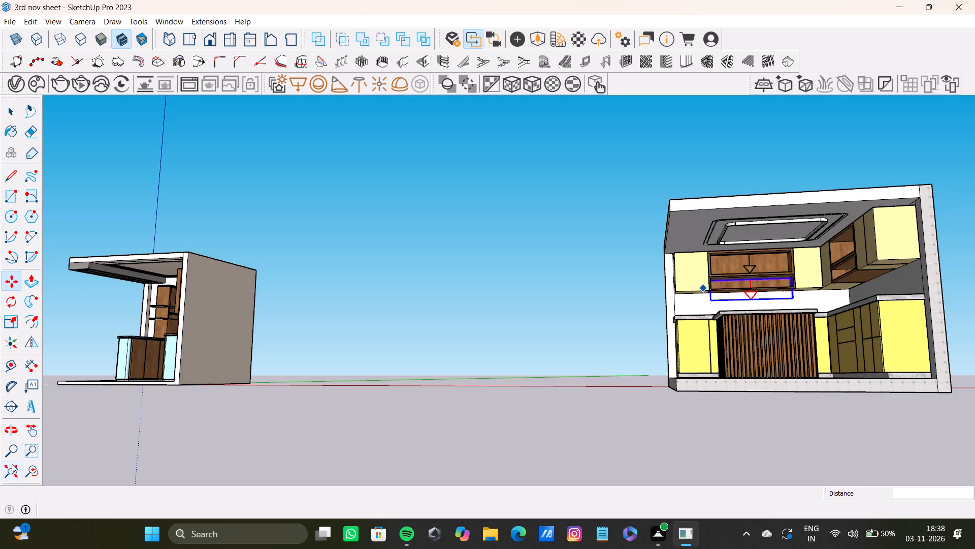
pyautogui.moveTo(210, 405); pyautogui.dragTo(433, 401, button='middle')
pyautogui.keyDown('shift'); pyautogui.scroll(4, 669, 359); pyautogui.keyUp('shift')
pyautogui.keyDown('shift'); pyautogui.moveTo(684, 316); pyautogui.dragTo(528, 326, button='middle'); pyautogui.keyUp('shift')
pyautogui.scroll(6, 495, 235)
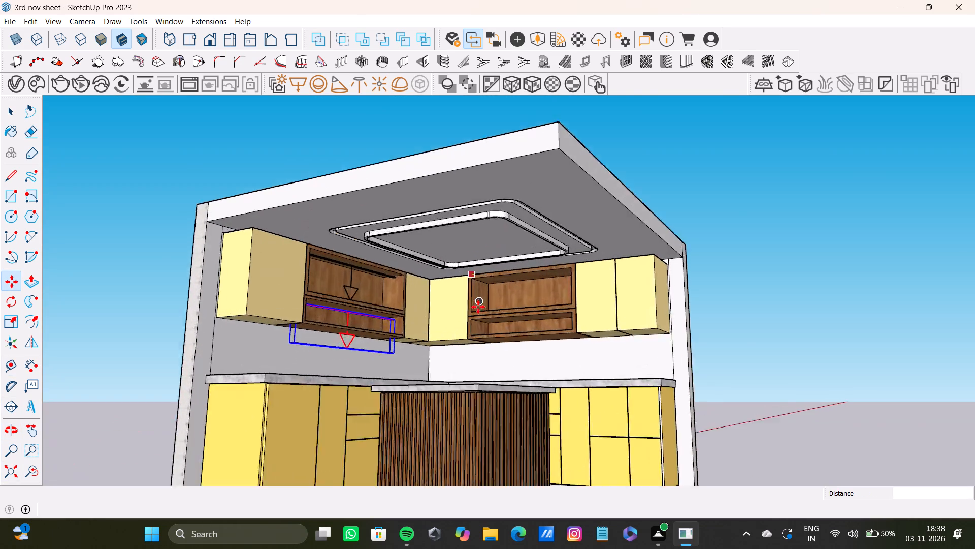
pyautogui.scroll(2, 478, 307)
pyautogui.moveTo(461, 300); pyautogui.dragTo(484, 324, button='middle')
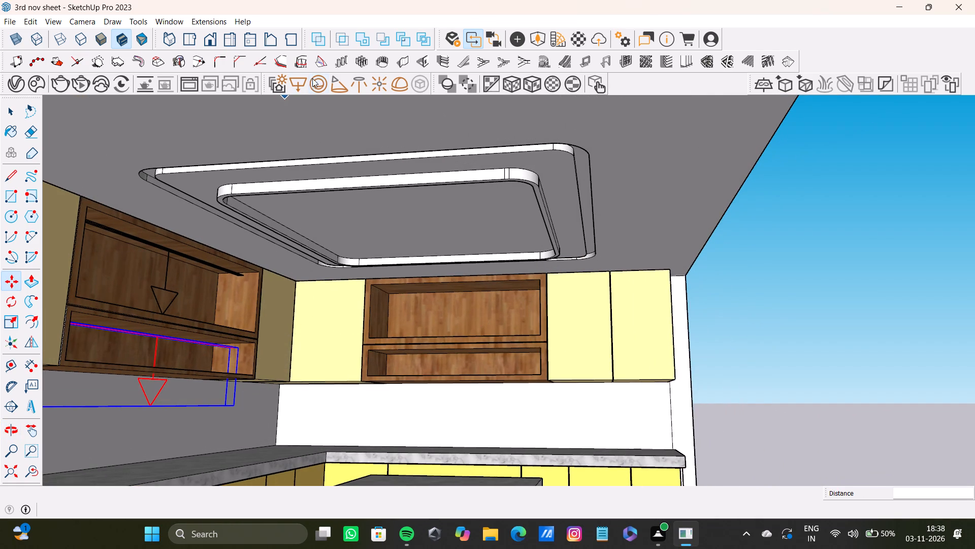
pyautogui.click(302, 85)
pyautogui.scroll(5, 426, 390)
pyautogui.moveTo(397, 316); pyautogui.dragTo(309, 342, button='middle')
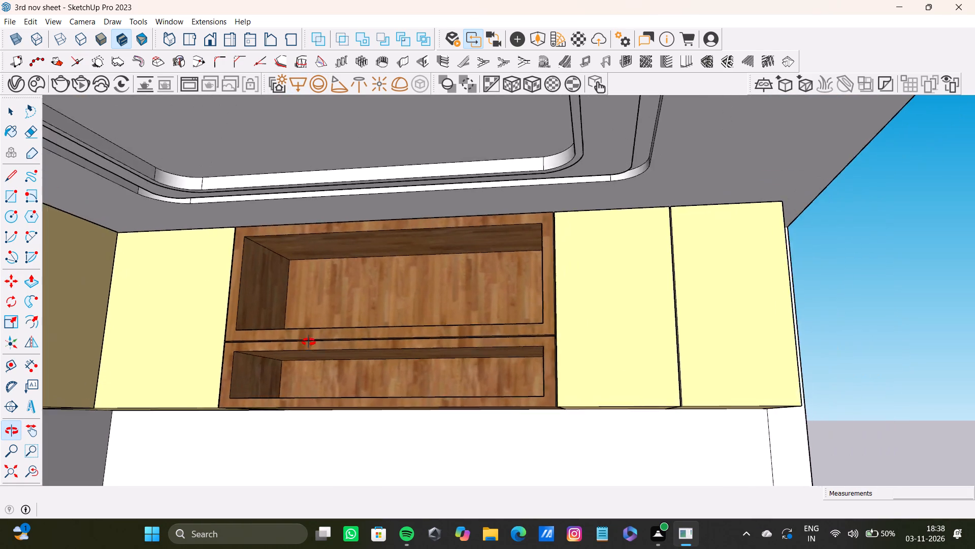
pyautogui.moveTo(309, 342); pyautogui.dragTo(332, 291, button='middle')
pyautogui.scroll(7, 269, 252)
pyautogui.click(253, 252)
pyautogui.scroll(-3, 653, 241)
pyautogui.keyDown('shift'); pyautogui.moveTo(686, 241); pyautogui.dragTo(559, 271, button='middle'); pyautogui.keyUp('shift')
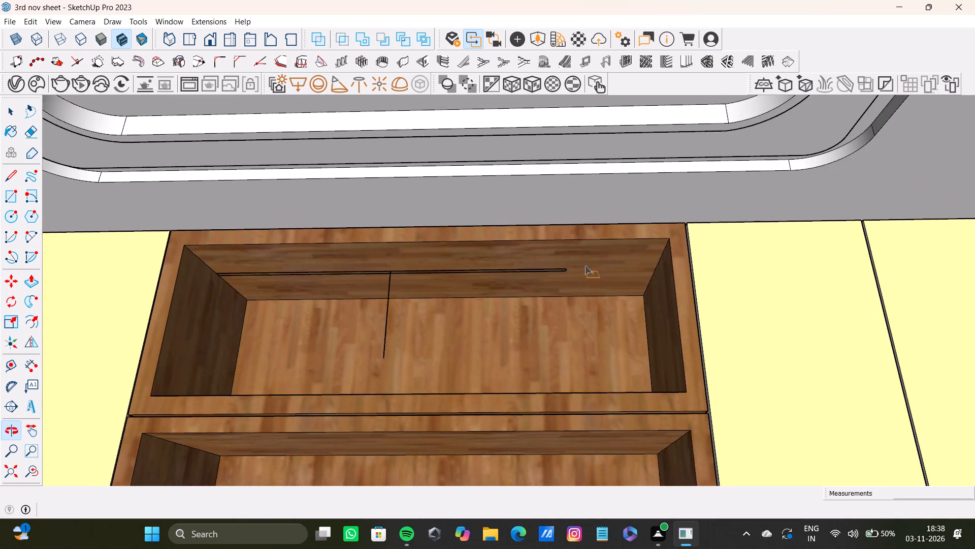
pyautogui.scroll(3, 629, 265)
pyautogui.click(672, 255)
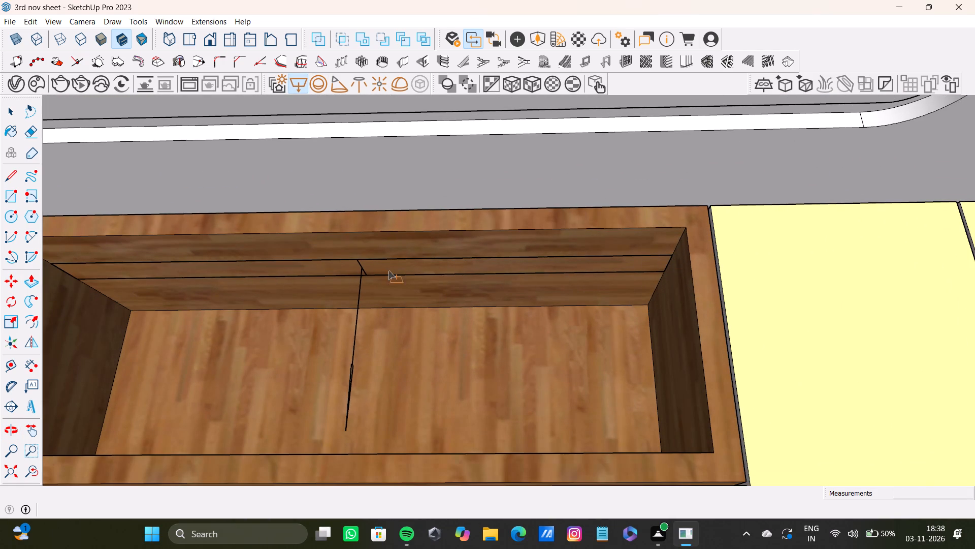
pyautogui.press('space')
# Draw a narrow, full-width V-Ray rectangle light under the top panel of the adjoining wall's upper open wooden shelf.
pyautogui.click(296, 87)
pyautogui.scroll(-3, 321, 210)
pyautogui.keyDown('shift'); pyautogui.moveTo(332, 245); pyautogui.dragTo(350, 250, button='middle'); pyautogui.keyUp('shift')
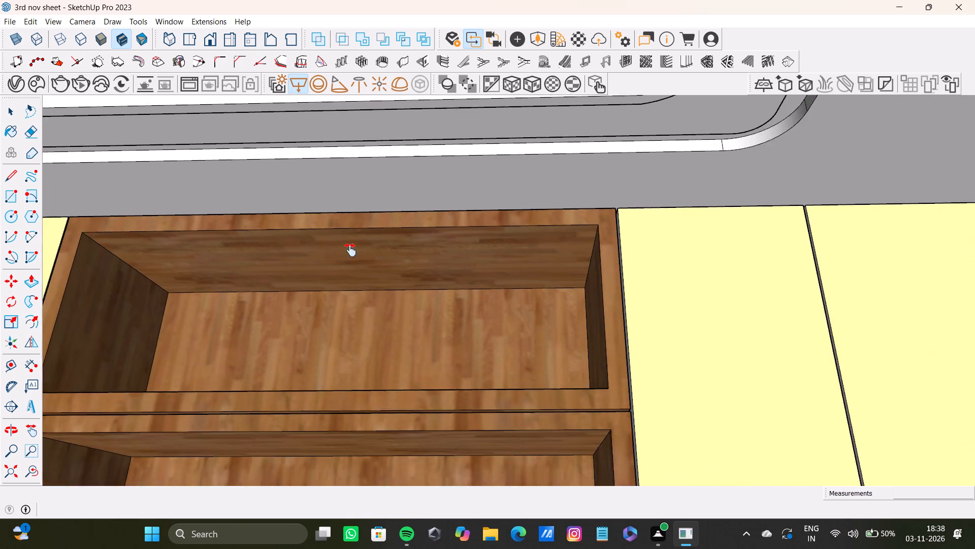
pyautogui.keyDown('shift'); pyautogui.moveTo(350, 250); pyautogui.dragTo(414, 268, button='middle'); pyautogui.keyUp('shift')
pyautogui.click(207, 289)
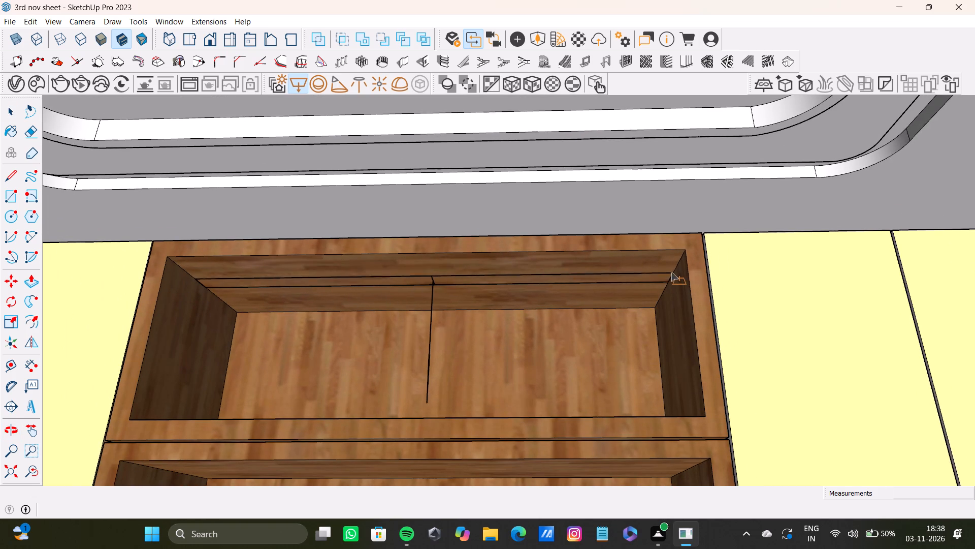
pyautogui.click(673, 272)
pyautogui.press('space')
# Move the adjoining wall's upper shelf light about 3" straight down from the top panel.
pyautogui.scroll(6, 380, 284)
pyautogui.click(454, 280)
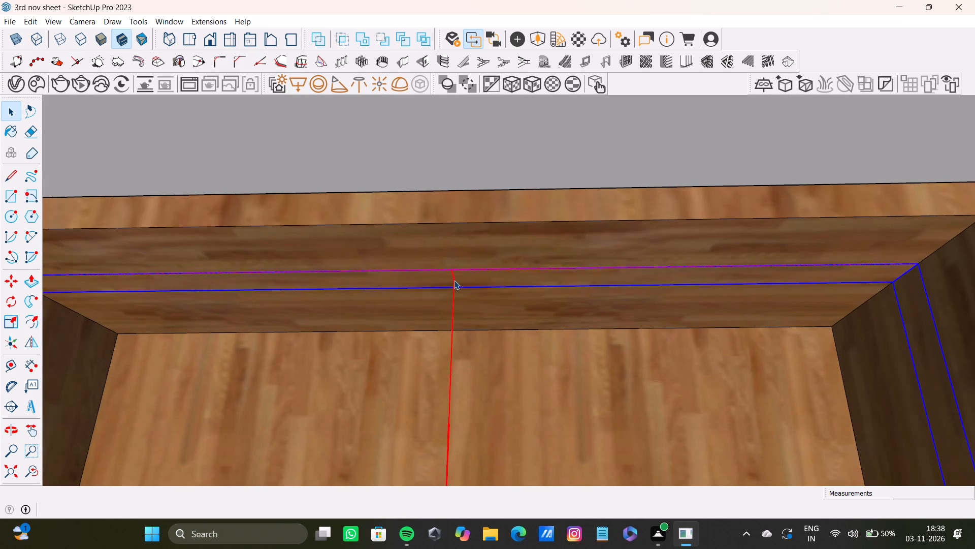
pyautogui.press('m')
pyautogui.scroll(4, 450, 280)
pyautogui.moveTo(461, 281); pyautogui.dragTo(522, 217, button='middle')
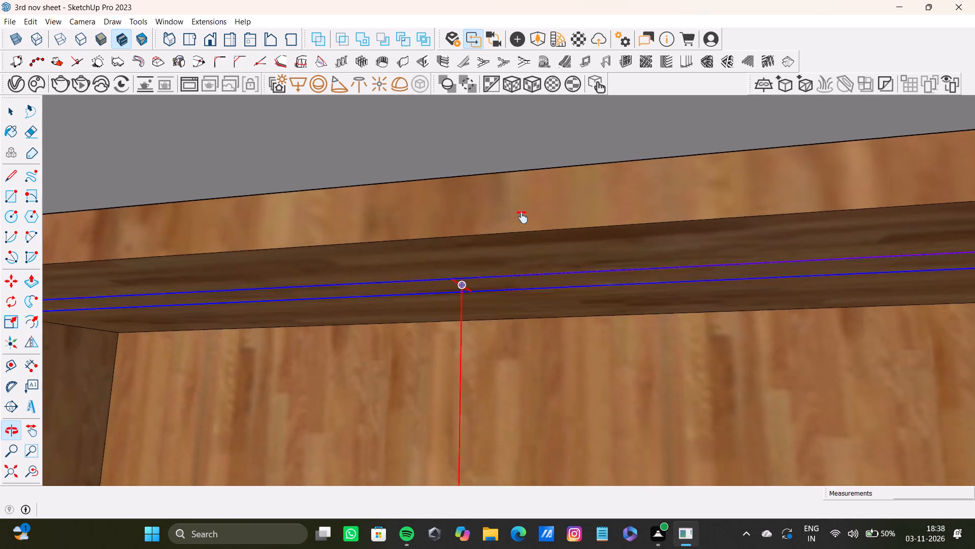
pyautogui.moveTo(522, 217); pyautogui.dragTo(474, 184, button='middle')
pyautogui.scroll(3, 441, 262)
pyautogui.click(432, 257)
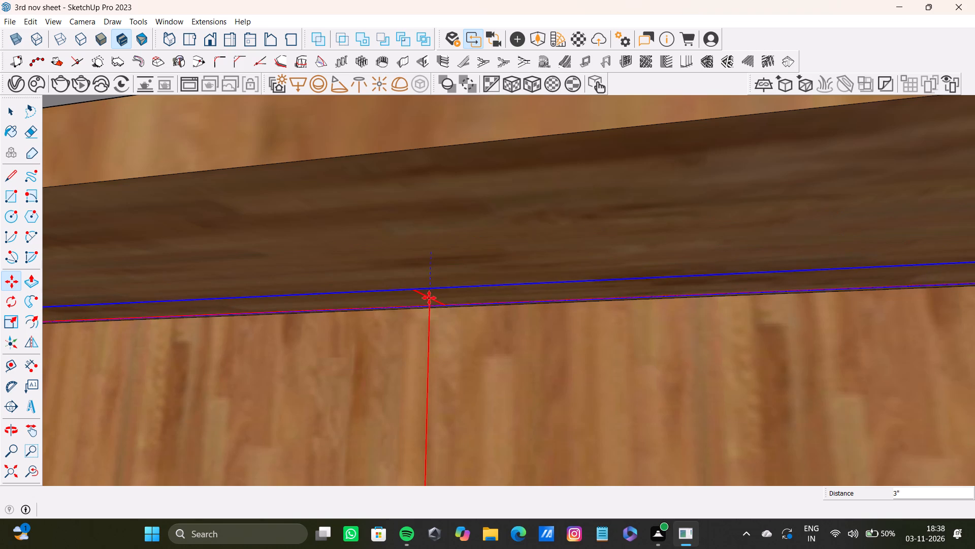
pyautogui.click(429, 298)
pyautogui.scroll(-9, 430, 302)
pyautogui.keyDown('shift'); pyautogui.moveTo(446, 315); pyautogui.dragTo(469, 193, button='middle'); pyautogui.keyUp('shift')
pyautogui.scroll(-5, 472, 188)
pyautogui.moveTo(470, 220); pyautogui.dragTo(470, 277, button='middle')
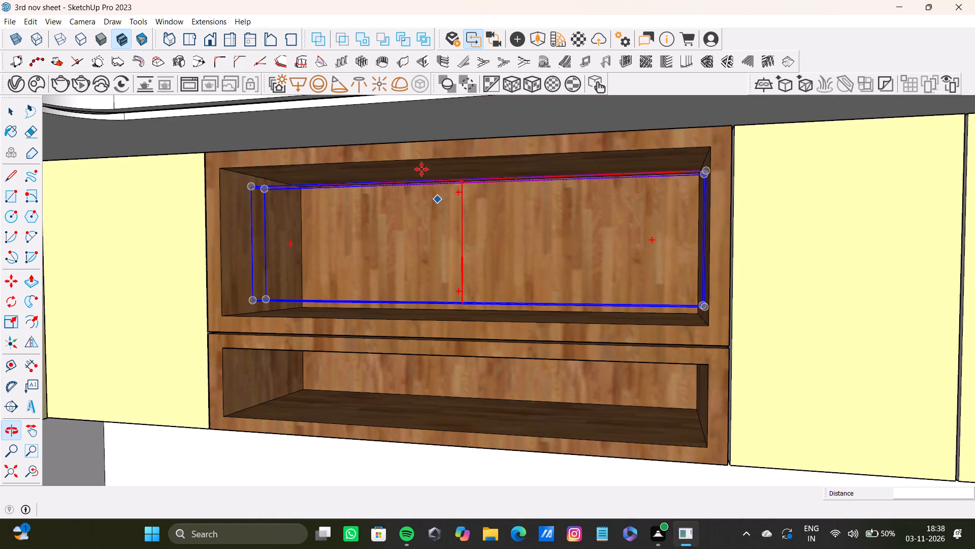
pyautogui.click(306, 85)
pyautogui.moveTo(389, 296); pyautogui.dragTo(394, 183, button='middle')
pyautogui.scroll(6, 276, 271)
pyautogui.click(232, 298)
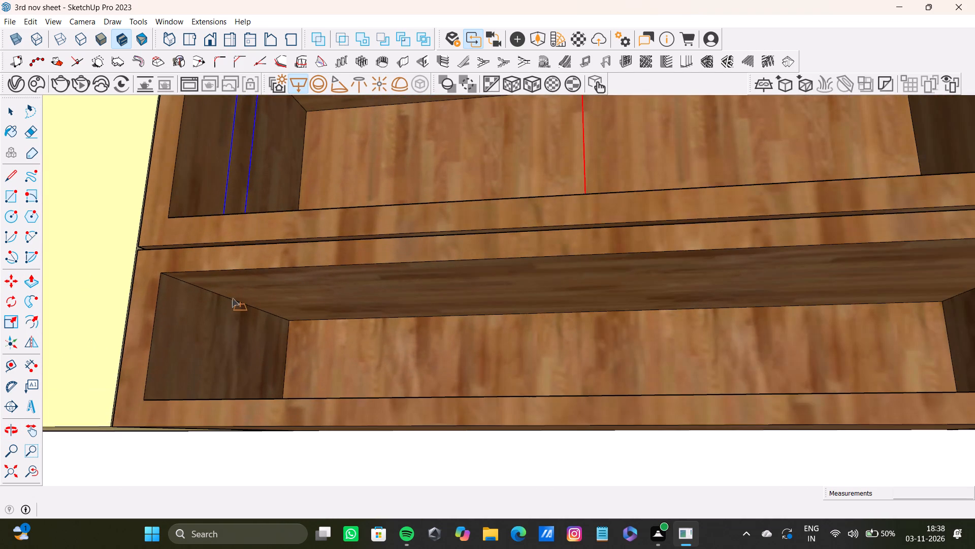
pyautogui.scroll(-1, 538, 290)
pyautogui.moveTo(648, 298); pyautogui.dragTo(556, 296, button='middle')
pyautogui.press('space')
# Draw a narrow, full-width V-Ray rectangle light under the top panel of the adjoining wall's lower open wooden shelf.
pyautogui.click(298, 76)
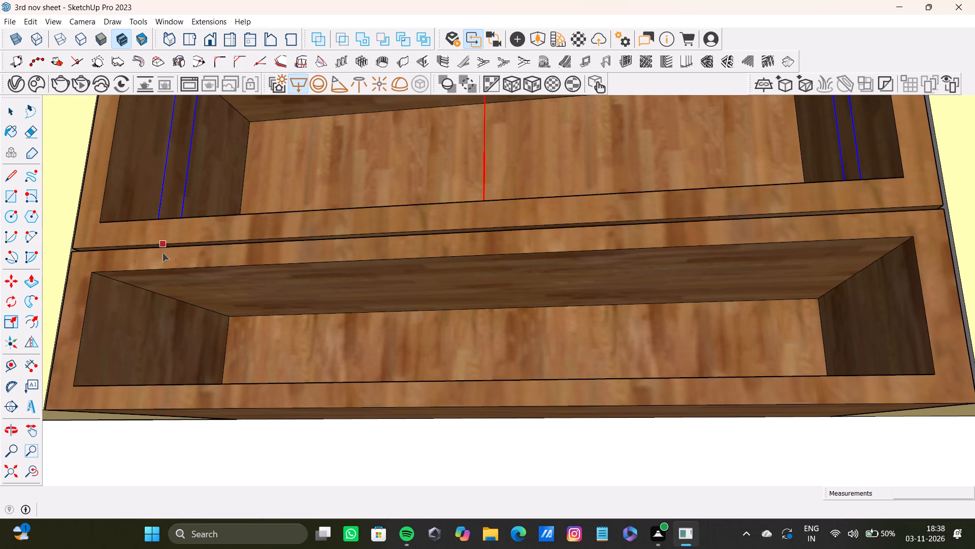
pyautogui.moveTo(165, 297); pyautogui.dragTo(170, 295)
pyautogui.scroll(-4, 415, 286)
pyautogui.moveTo(488, 288); pyautogui.dragTo(569, 299, button='middle')
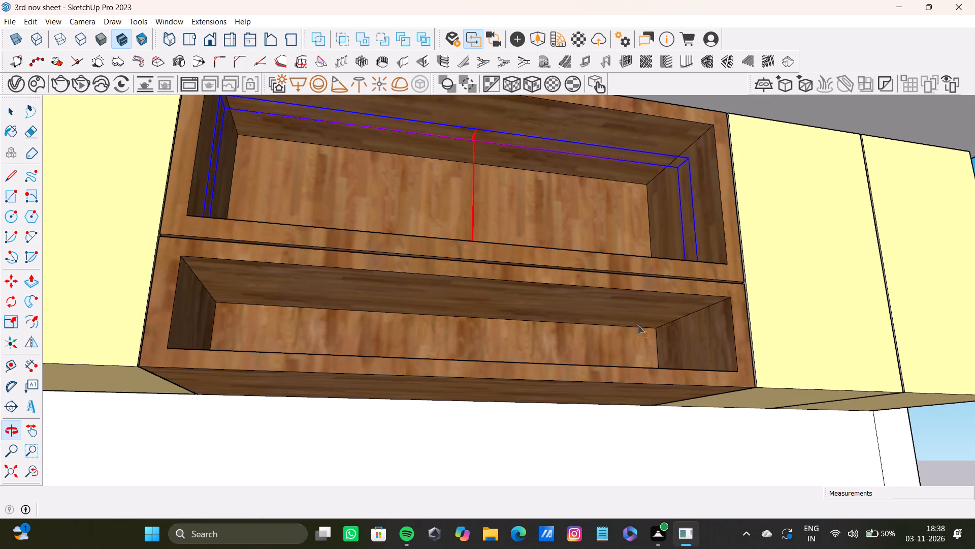
pyautogui.scroll(-2, 721, 322)
pyautogui.scroll(7, 662, 310)
pyautogui.moveTo(657, 294); pyautogui.dragTo(633, 246, button='middle')
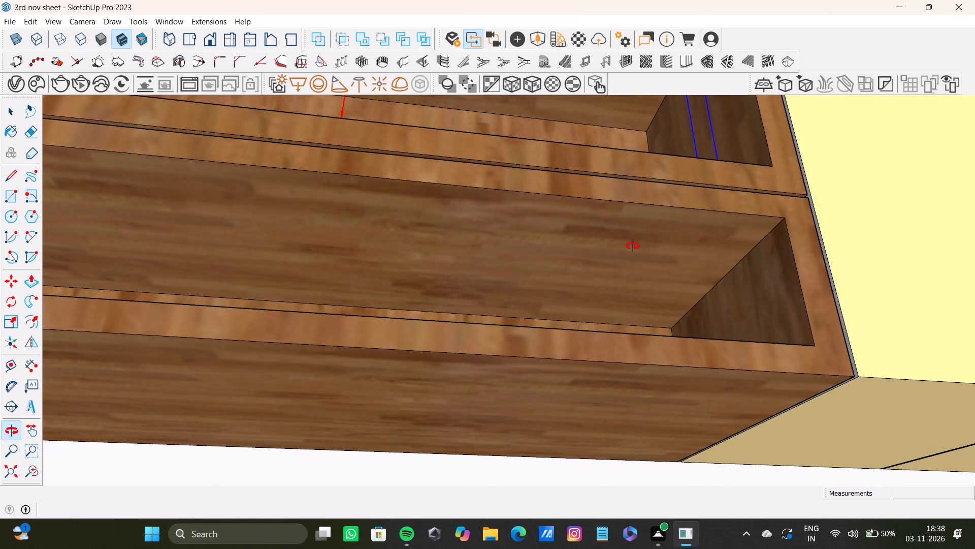
pyautogui.moveTo(633, 246); pyautogui.dragTo(630, 255, button='middle')
pyautogui.scroll(3, 666, 278)
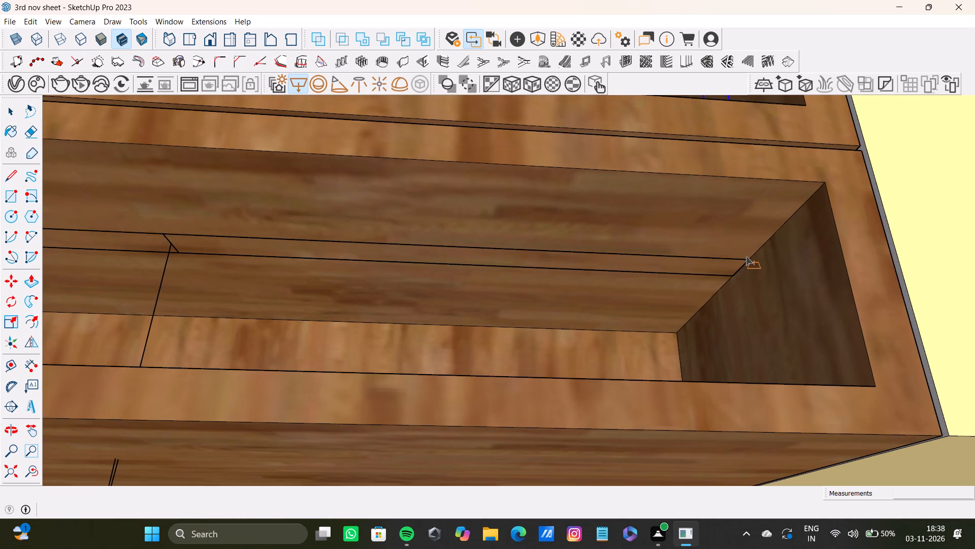
pyautogui.click(758, 254)
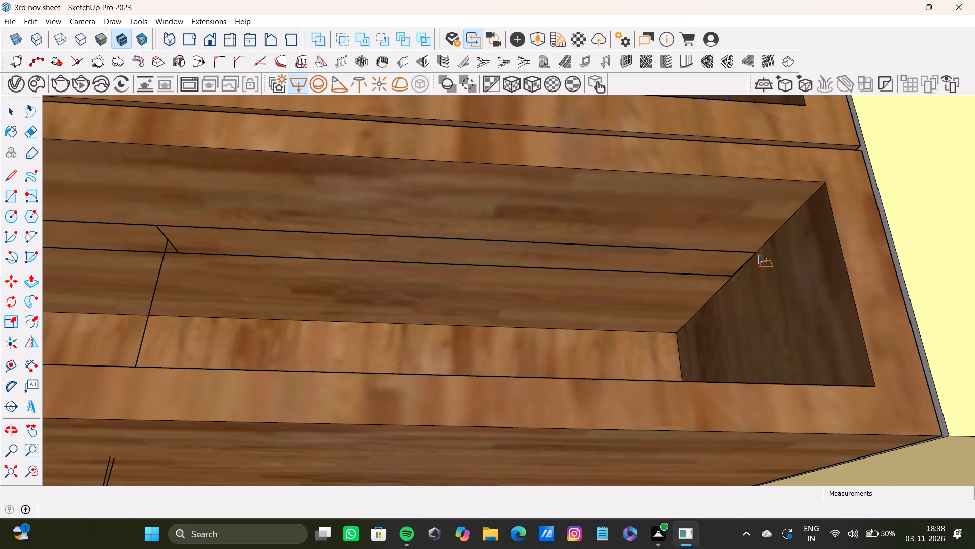
pyautogui.press('space')
# Move the adjoining wall's lower shelf light about 1 11/16" straight down from the top panel.
pyautogui.click(166, 242)
pyautogui.scroll(-4, 218, 251)
pyautogui.keyDown('shift'); pyautogui.moveTo(252, 255); pyautogui.dragTo(575, 286, button='middle'); pyautogui.keyUp('shift')
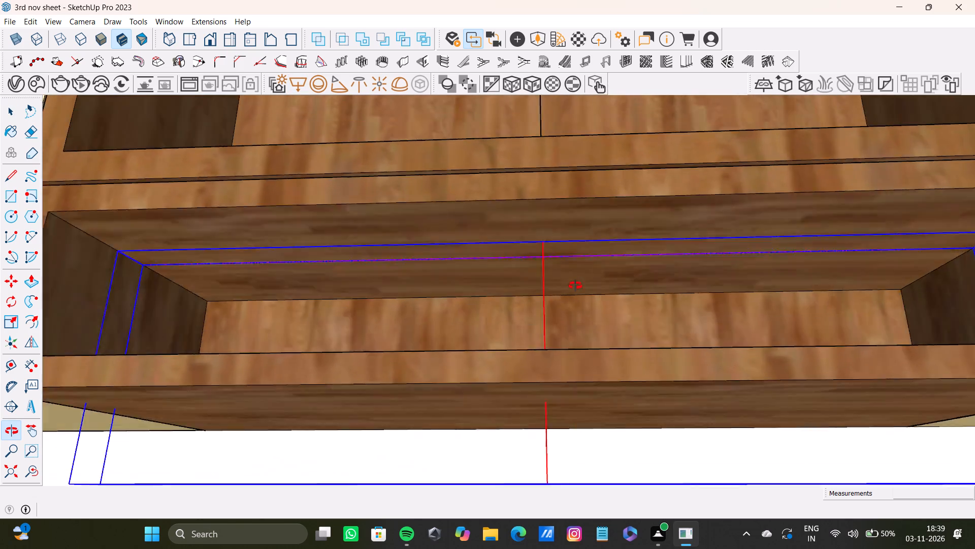
pyautogui.keyDown('shift'); pyautogui.moveTo(575, 286); pyautogui.dragTo(557, 299, button='middle'); pyautogui.keyUp('shift')
pyautogui.press('m')
pyautogui.scroll(7, 543, 291)
pyautogui.click(493, 262)
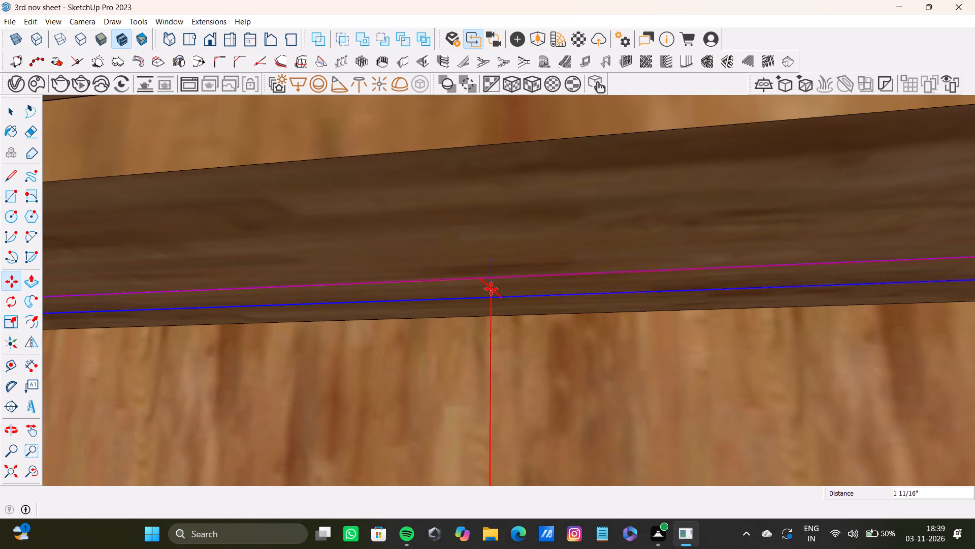
pyautogui.click(492, 291)
# Examine the yellow kitchen from outside and at a lower level, covering the shelf lights, countertops, base cabinets and slatted island.
pyautogui.scroll(-15, 495, 290)
pyautogui.keyDown('shift'); pyautogui.moveTo(500, 298); pyautogui.dragTo(520, 256, button='middle'); pyautogui.keyUp('shift')
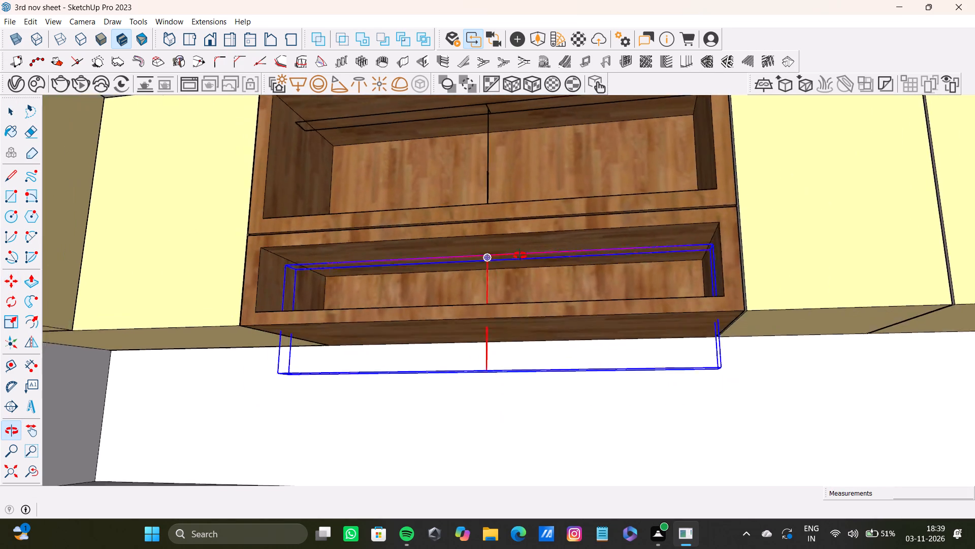
pyautogui.keyDown('shift'); pyautogui.moveTo(520, 256); pyautogui.dragTo(578, 325, button='middle'); pyautogui.keyUp('shift')
pyautogui.scroll(-8, 574, 328)
pyautogui.keyDown('shift'); pyautogui.moveTo(553, 320); pyautogui.dragTo(541, 291, button='middle'); pyautogui.keyUp('shift')
pyautogui.scroll(-5, 536, 270)
pyautogui.keyDown('shift'); pyautogui.moveTo(529, 260); pyautogui.dragTo(512, 357, button='middle'); pyautogui.keyUp('shift')
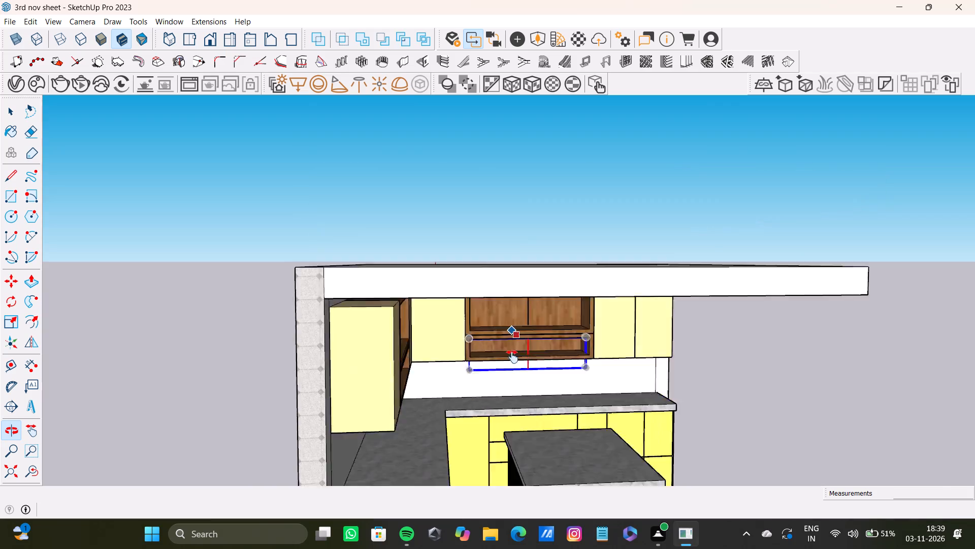
pyautogui.keyDown('shift'); pyautogui.moveTo(512, 357); pyautogui.dragTo(374, 123, button='middle'); pyautogui.keyUp('shift')
pyautogui.scroll(4, 326, 273)
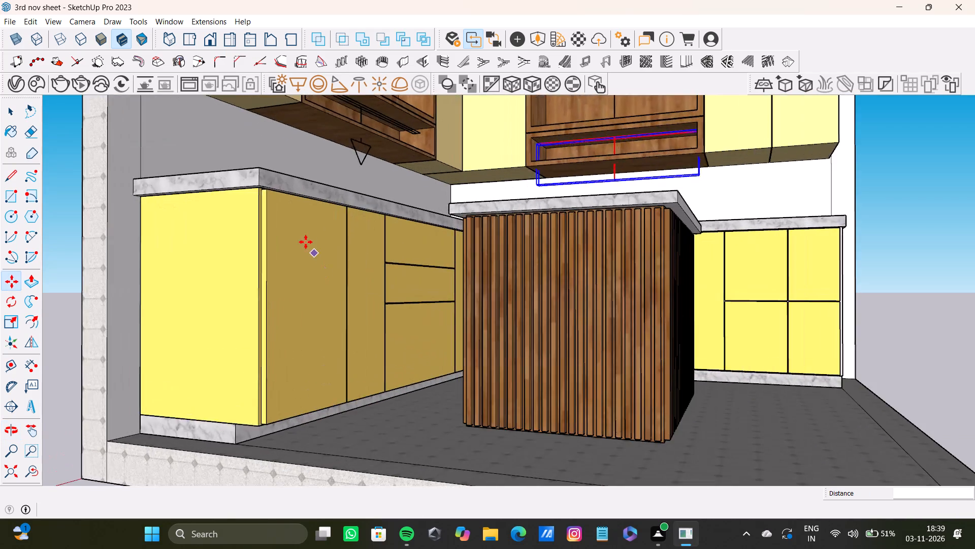
# Push/Pull the front face of the left wall's marble countertop outward by about 1 3/8".
pyautogui.moveTo(306, 242); pyautogui.dragTo(464, 248, button='middle')
pyautogui.scroll(9, 445, 233)
pyautogui.keyDown('shift'); pyautogui.moveTo(448, 169); pyautogui.dragTo(512, 268, button='middle'); pyautogui.keyUp('shift')
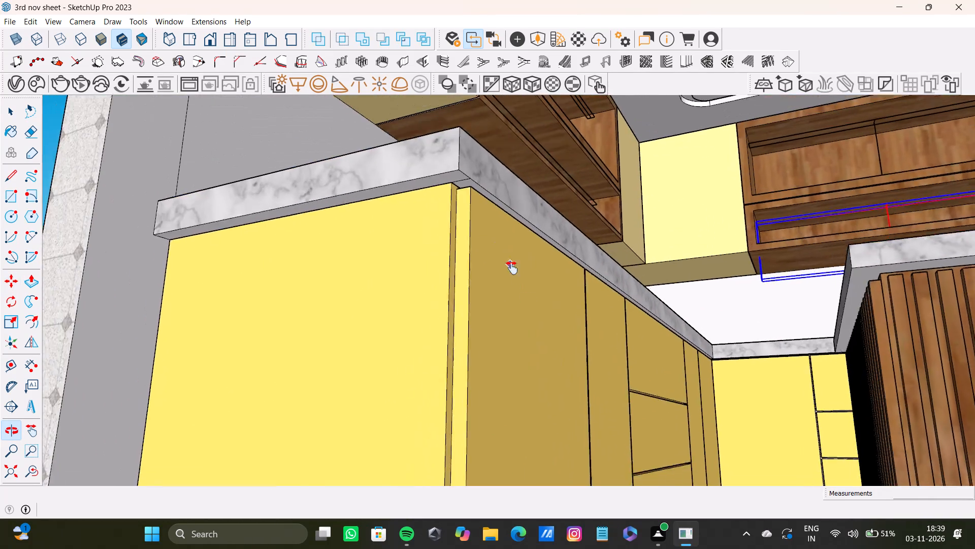
pyautogui.keyDown('shift'); pyautogui.moveTo(512, 268); pyautogui.dragTo(567, 339, button='middle'); pyautogui.keyUp('shift')
pyautogui.scroll(-9, 574, 340)
pyautogui.keyDown('shift'); pyautogui.moveTo(574, 343); pyautogui.dragTo(535, 277, button='middle'); pyautogui.keyUp('shift')
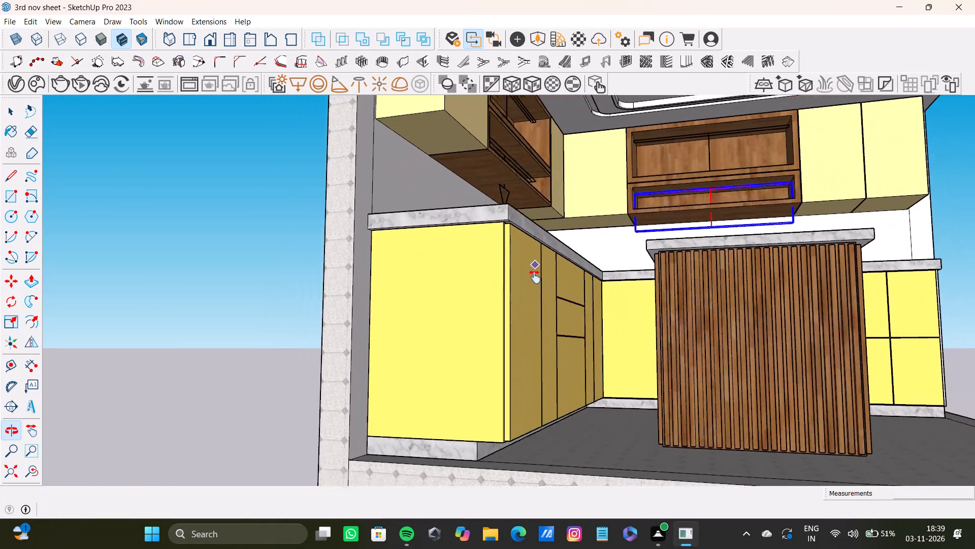
pyautogui.keyDown('shift'); pyautogui.moveTo(535, 277); pyautogui.dragTo(467, 357, button='middle'); pyautogui.keyUp('shift')
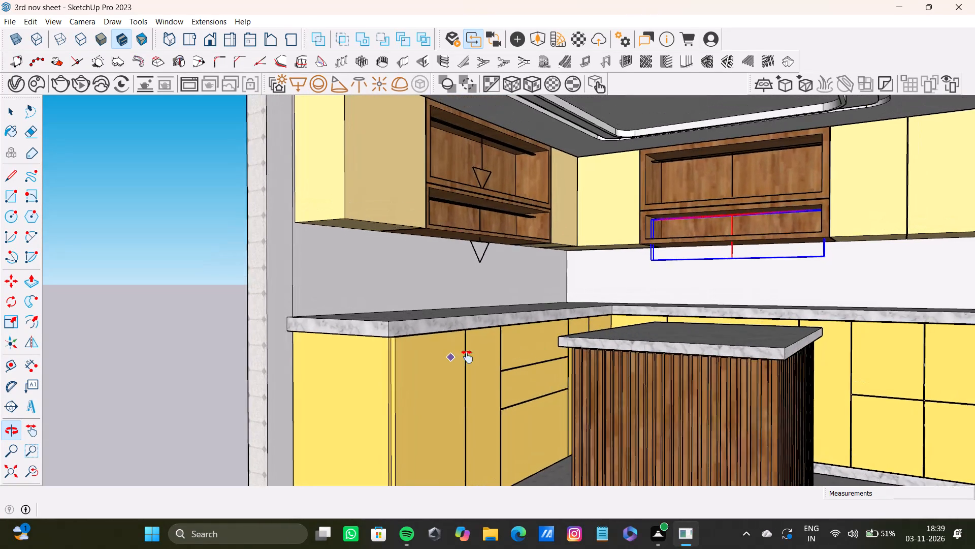
pyautogui.keyDown('shift'); pyautogui.moveTo(467, 357); pyautogui.dragTo(346, 326, button='middle'); pyautogui.keyUp('shift')
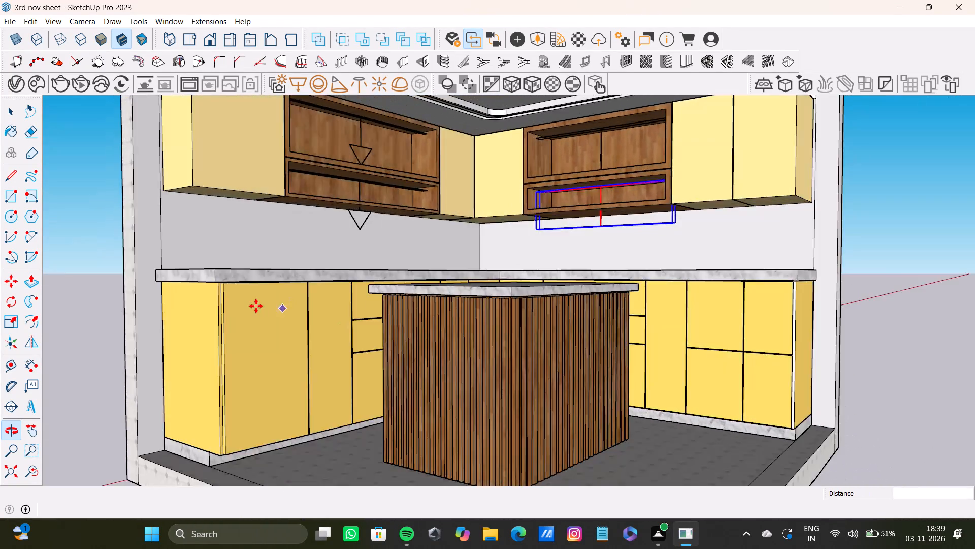
pyautogui.scroll(9, 256, 306)
pyautogui.keyDown('shift'); pyautogui.moveTo(258, 279); pyautogui.dragTo(441, 240, button='middle'); pyautogui.keyUp('shift')
pyautogui.scroll(8, 405, 257)
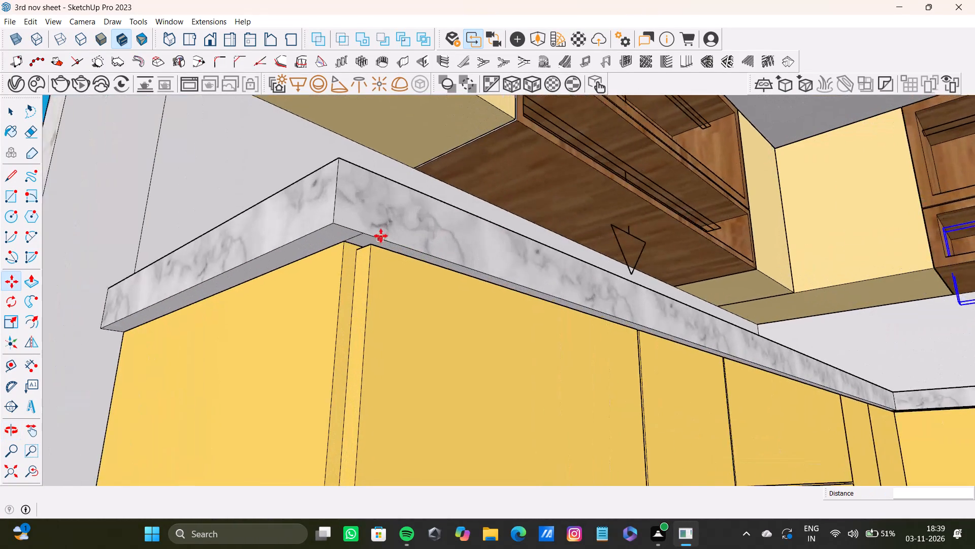
pyautogui.scroll(3, 381, 236)
pyautogui.press('space')
pyautogui.click(381, 227)
pyautogui.press('p')
pyautogui.moveTo(381, 227); pyautogui.dragTo(398, 228)
pyautogui.scroll(-8, 403, 233)
pyautogui.moveTo(436, 263); pyautogui.dragTo(473, 370, button='middle')
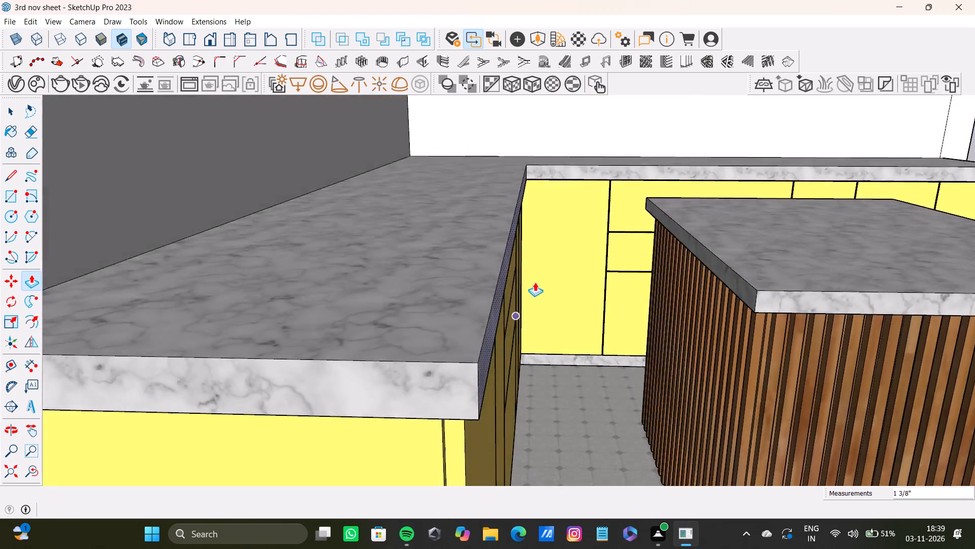
# Push/Pull the front face of the adjoining wall's marble countertop outward by about 1 7/8".
pyautogui.scroll(4, 538, 277)
pyautogui.keyDown('shift'); pyautogui.moveTo(560, 161); pyautogui.dragTo(194, 264, button='middle'); pyautogui.keyUp('shift')
pyautogui.scroll(4, 464, 292)
pyautogui.keyDown('shift'); pyautogui.moveTo(544, 307); pyautogui.dragTo(402, 245, button='middle'); pyautogui.keyUp('shift')
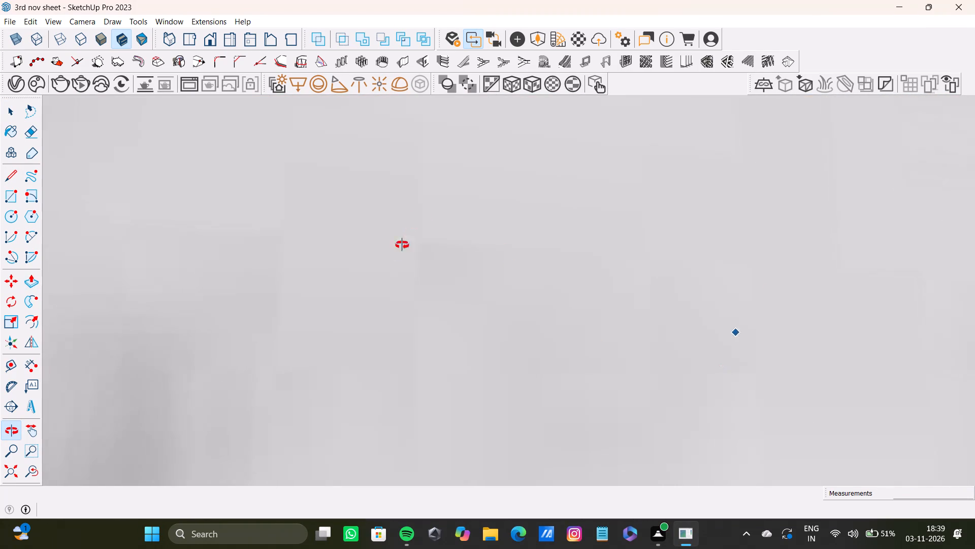
pyautogui.keyDown('shift'); pyautogui.moveTo(402, 245); pyautogui.dragTo(396, 253, button='middle'); pyautogui.keyUp('shift')
pyautogui.click(7, 471)
pyautogui.moveTo(509, 345); pyautogui.dragTo(187, 350, button='middle')
pyautogui.scroll(7, 555, 319)
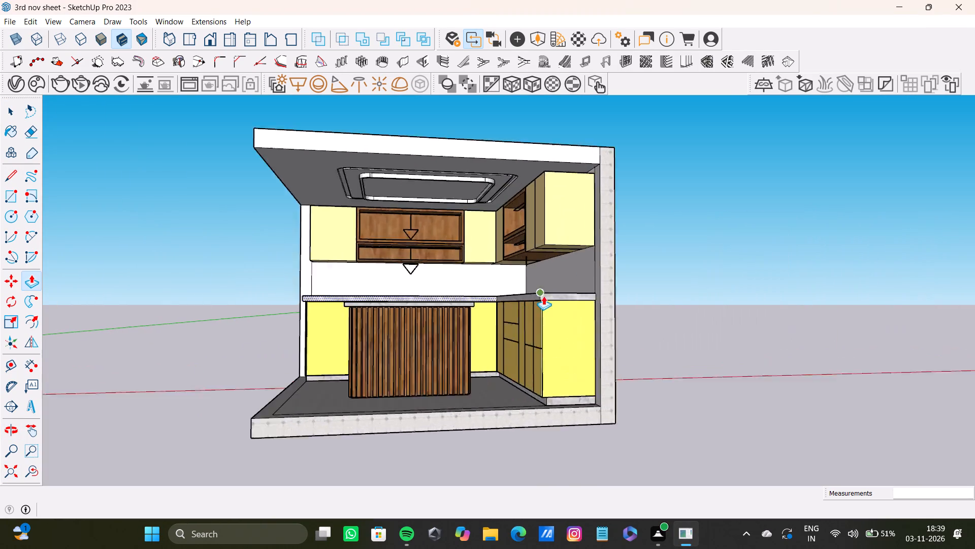
pyautogui.scroll(6, 543, 296)
pyautogui.moveTo(506, 302); pyautogui.dragTo(460, 260, button='middle')
pyautogui.scroll(4, 495, 241)
pyautogui.press('space')
pyautogui.moveTo(428, 255); pyautogui.dragTo(588, 300, button='middle')
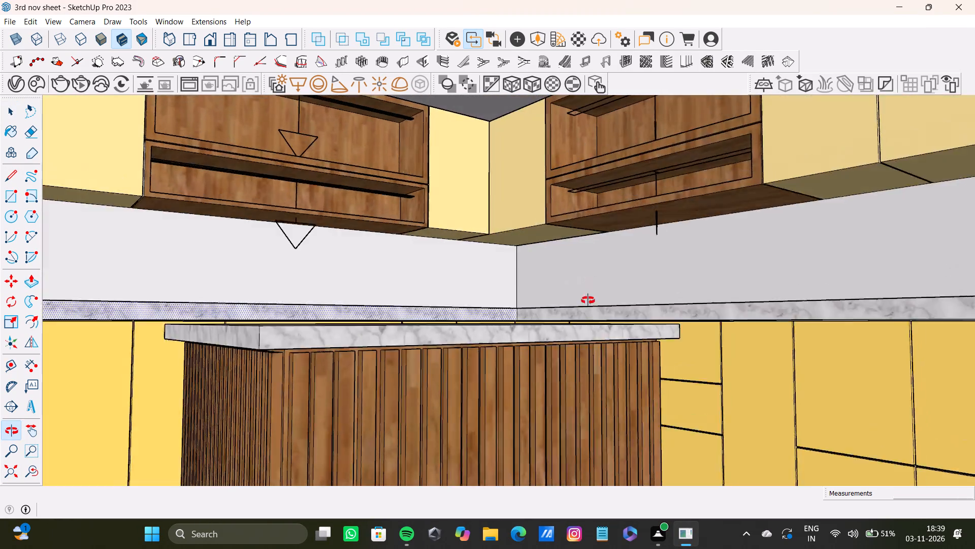
pyautogui.moveTo(588, 300); pyautogui.dragTo(402, 233, button='middle')
pyautogui.scroll(4, 475, 202)
pyautogui.press('space')
pyautogui.click(522, 167)
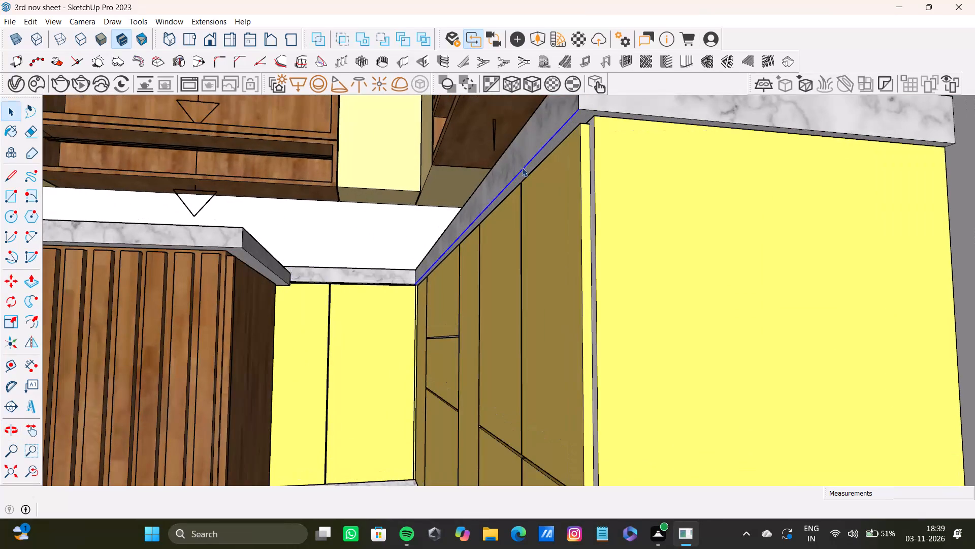
pyautogui.click(519, 156)
pyautogui.press('p')
pyautogui.moveTo(522, 159); pyautogui.dragTo(510, 159)
pyautogui.scroll(-3, 449, 204)
pyautogui.moveTo(449, 230); pyautogui.dragTo(496, 324, button='middle')
pyautogui.scroll(6, 354, 281)
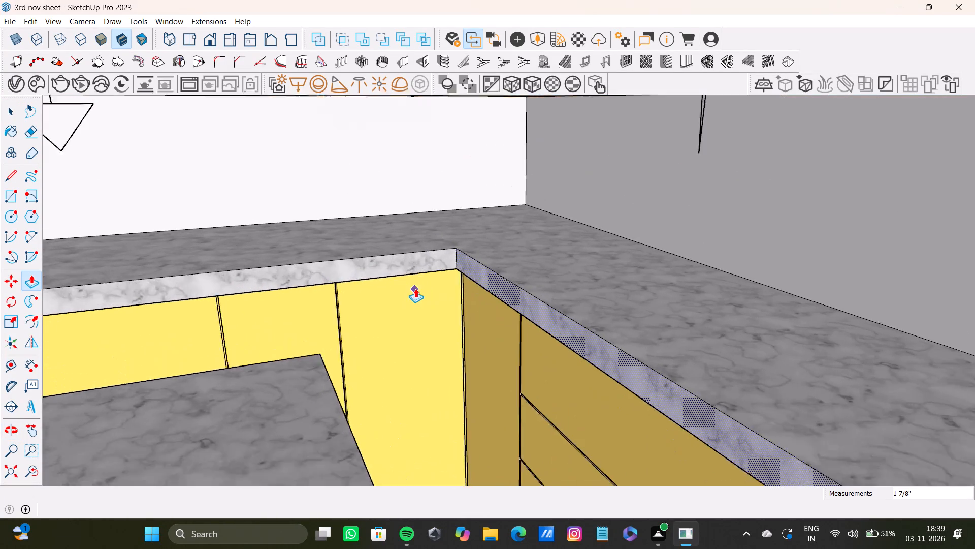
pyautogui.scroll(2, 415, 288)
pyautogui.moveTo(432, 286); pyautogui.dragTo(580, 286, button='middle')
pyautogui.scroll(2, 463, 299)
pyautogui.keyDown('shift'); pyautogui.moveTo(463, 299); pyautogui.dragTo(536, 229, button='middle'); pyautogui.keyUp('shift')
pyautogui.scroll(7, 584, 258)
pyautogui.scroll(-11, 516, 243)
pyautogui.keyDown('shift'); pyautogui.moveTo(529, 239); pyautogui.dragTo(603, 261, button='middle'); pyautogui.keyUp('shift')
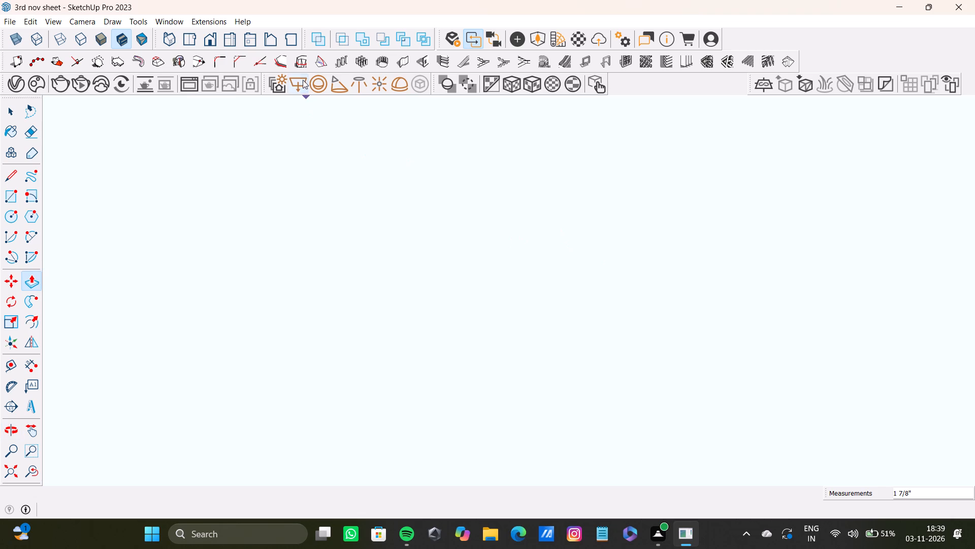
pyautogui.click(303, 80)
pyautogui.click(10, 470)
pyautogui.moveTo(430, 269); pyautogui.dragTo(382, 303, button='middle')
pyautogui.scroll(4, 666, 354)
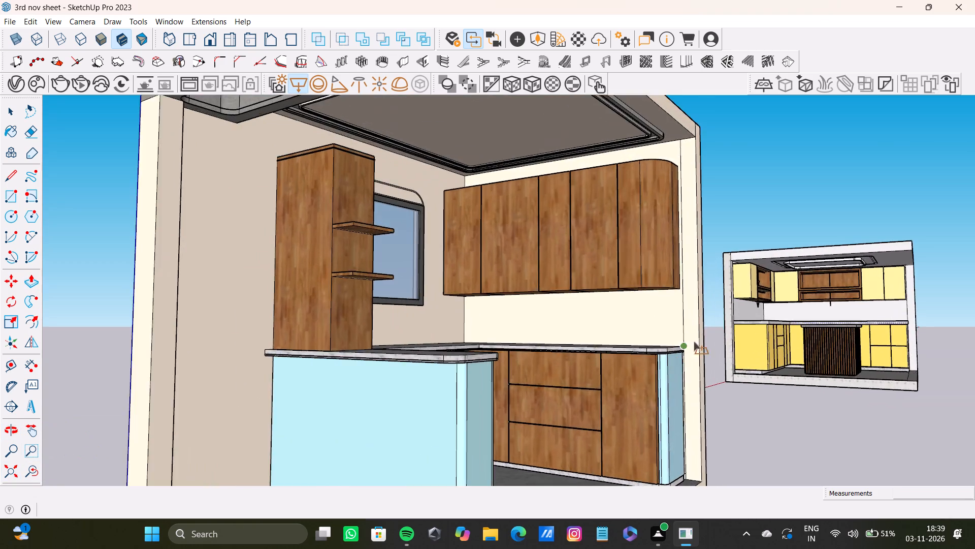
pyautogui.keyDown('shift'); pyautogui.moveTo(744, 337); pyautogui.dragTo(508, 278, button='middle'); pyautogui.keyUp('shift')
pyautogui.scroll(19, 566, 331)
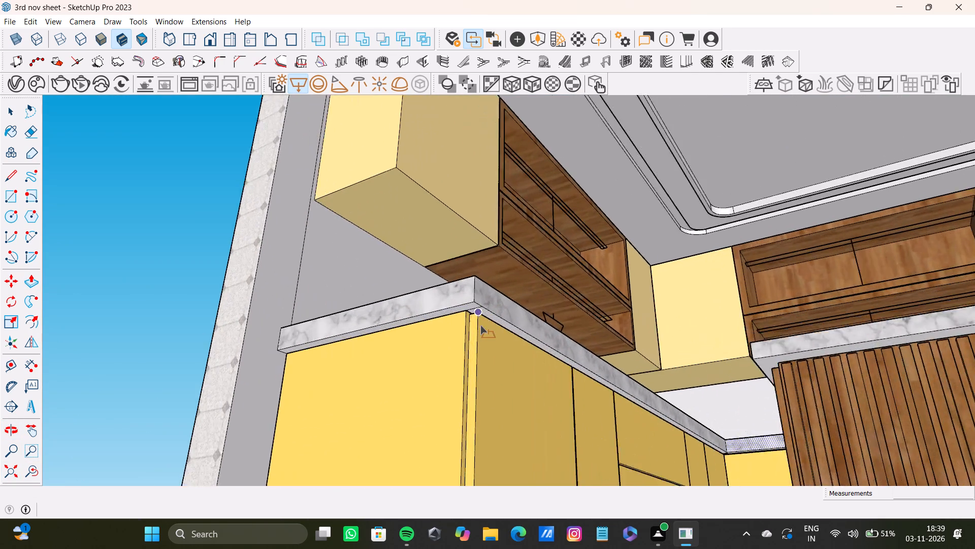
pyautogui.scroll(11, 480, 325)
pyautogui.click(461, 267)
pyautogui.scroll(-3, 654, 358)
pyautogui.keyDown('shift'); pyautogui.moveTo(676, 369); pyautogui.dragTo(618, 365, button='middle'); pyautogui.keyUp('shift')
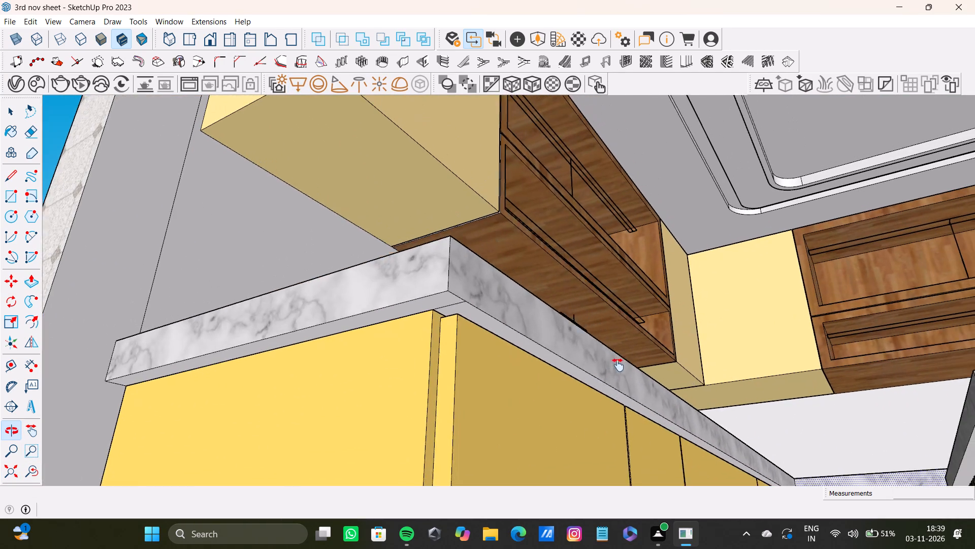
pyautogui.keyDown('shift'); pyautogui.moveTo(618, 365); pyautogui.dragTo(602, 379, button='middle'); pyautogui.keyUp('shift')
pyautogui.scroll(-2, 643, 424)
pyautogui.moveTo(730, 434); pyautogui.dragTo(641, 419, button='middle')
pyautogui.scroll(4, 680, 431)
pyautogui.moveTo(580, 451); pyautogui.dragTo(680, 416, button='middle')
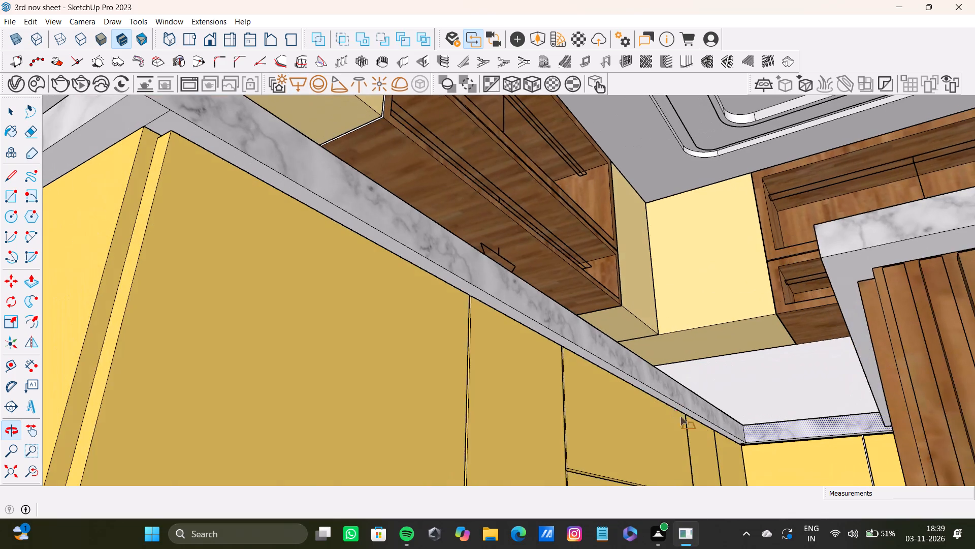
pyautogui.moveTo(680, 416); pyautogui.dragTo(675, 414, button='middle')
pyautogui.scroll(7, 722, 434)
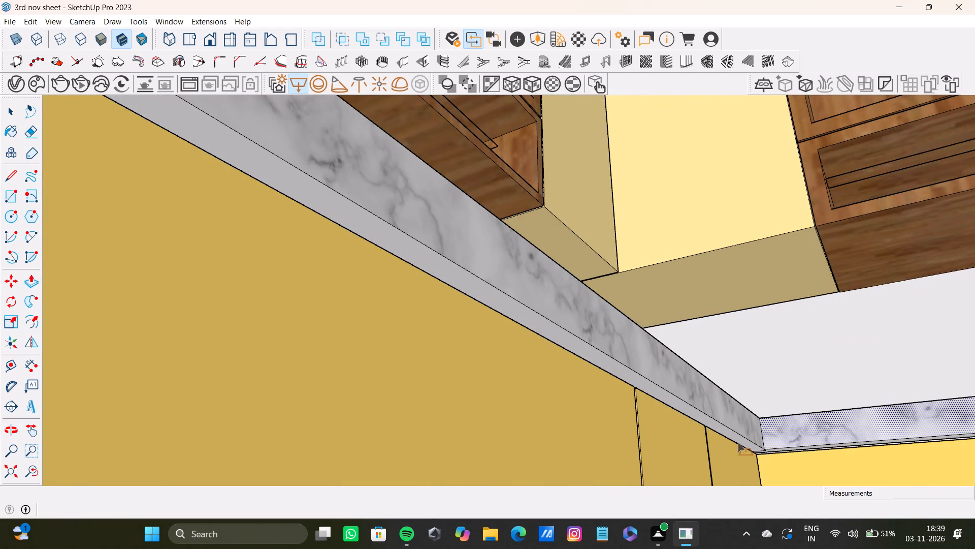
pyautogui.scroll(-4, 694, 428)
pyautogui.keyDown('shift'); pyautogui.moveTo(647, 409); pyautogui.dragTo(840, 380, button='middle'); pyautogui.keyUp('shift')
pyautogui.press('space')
# Draw a narrow V-Ray rectangle light under the left wall's countertop overhang, from its open end to the inner corner.
pyautogui.scroll(-4, 648, 279)
pyautogui.keyDown('shift'); pyautogui.moveTo(625, 263); pyautogui.dragTo(577, 367, button='middle'); pyautogui.keyUp('shift')
pyautogui.click(292, 80)
pyautogui.moveTo(548, 120); pyautogui.dragTo(497, 329, button='middle')
pyautogui.scroll(-11, 504, 311)
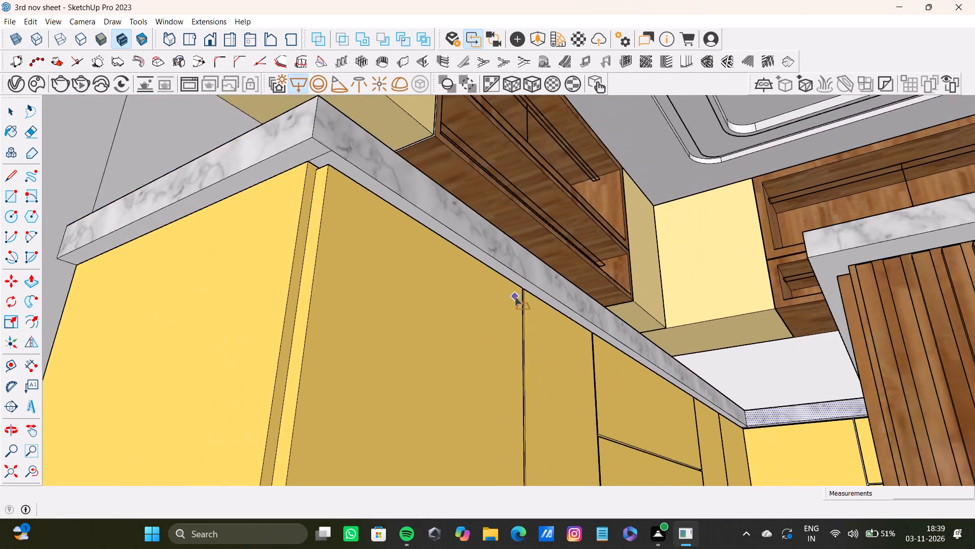
pyautogui.scroll(-5, 515, 297)
pyautogui.moveTo(517, 298); pyautogui.dragTo(543, 307, button='middle')
pyautogui.scroll(12, 438, 233)
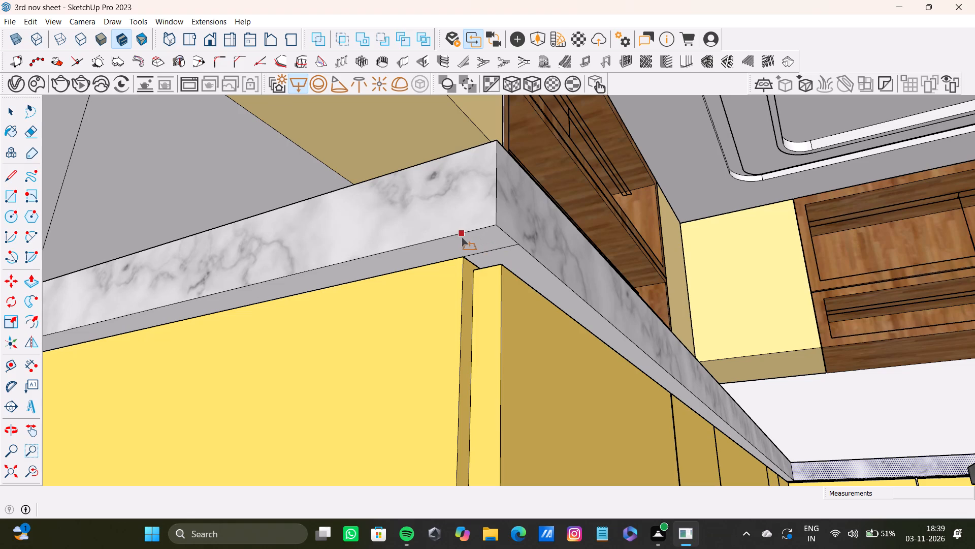
pyautogui.click(459, 235)
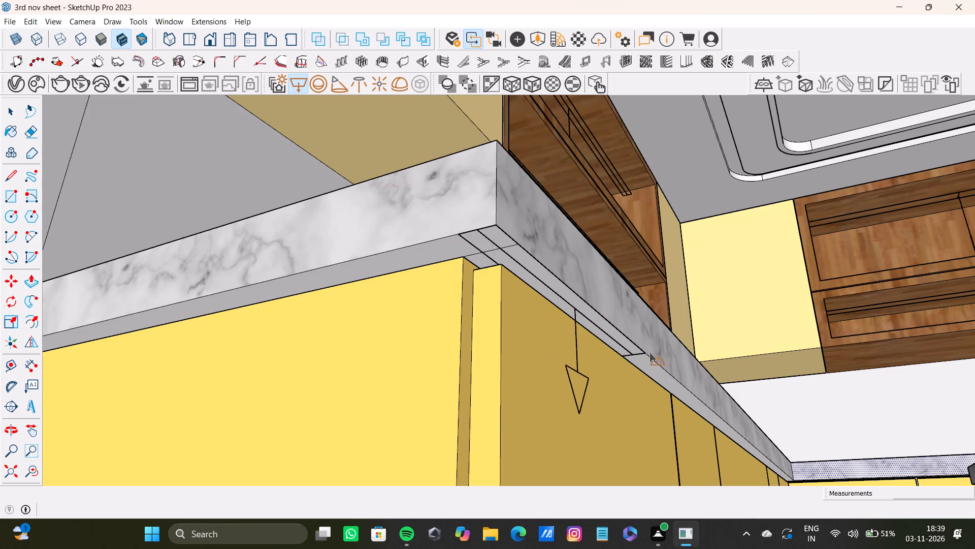
pyautogui.keyDown('shift'); pyautogui.moveTo(671, 371); pyautogui.dragTo(571, 284, button='middle'); pyautogui.keyUp('shift')
pyautogui.keyDown('shift'); pyautogui.moveTo(743, 406); pyautogui.dragTo(726, 349, button='middle'); pyautogui.keyUp('shift')
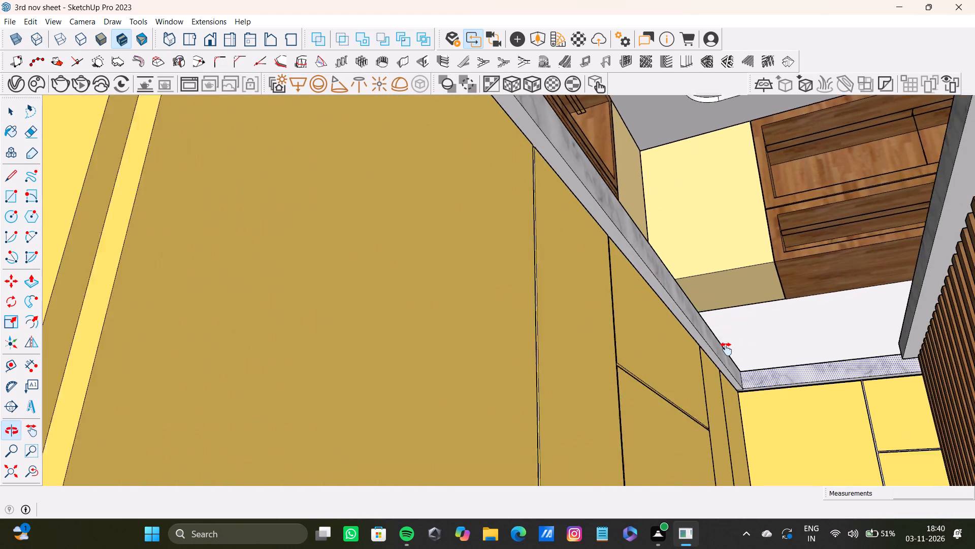
pyautogui.keyDown('shift'); pyautogui.moveTo(726, 349); pyautogui.dragTo(726, 349, button='middle'); pyautogui.keyUp('shift')
pyautogui.scroll(6, 725, 378)
pyautogui.click(747, 379)
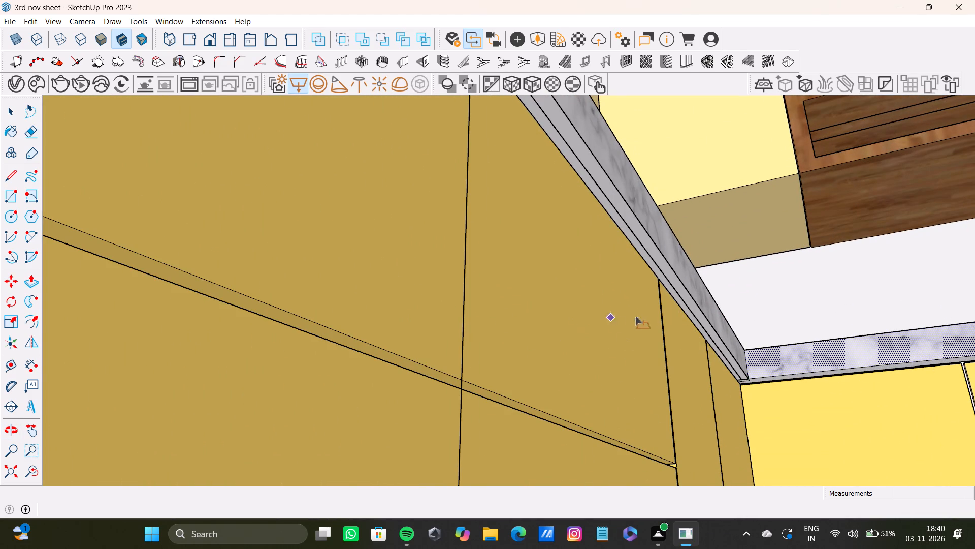
# Move the left countertop's rectangle light about 1 3/16" straight down from the overhang's underside.
pyautogui.scroll(-9, 538, 253)
pyautogui.moveTo(548, 253); pyautogui.dragTo(567, 331, button='middle')
pyautogui.scroll(7, 558, 291)
pyautogui.press('space')
pyautogui.click(542, 265)
pyautogui.press('m')
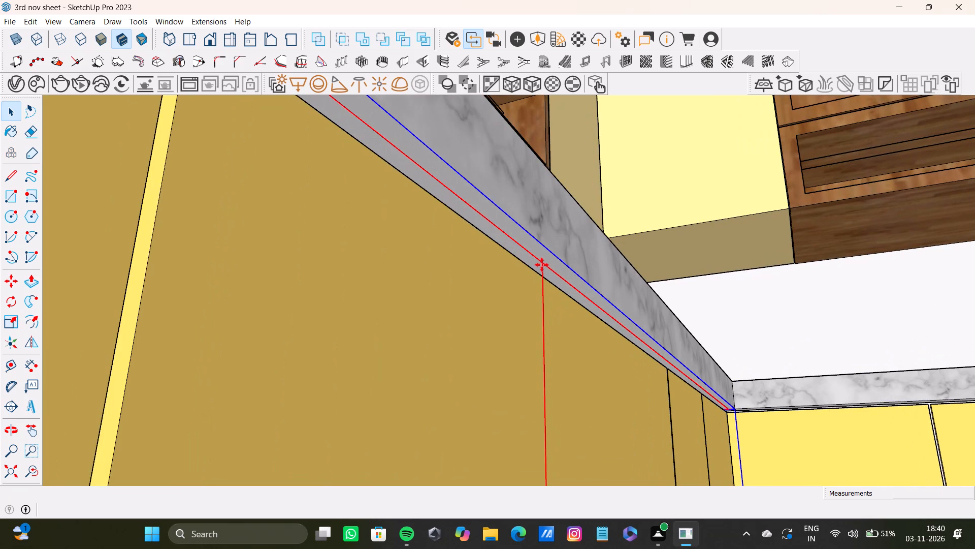
pyautogui.click(542, 265)
pyautogui.scroll(-2, 542, 270)
pyautogui.scroll(1, 543, 270)
pyautogui.moveTo(543, 270); pyautogui.dragTo(533, 313, button='middle')
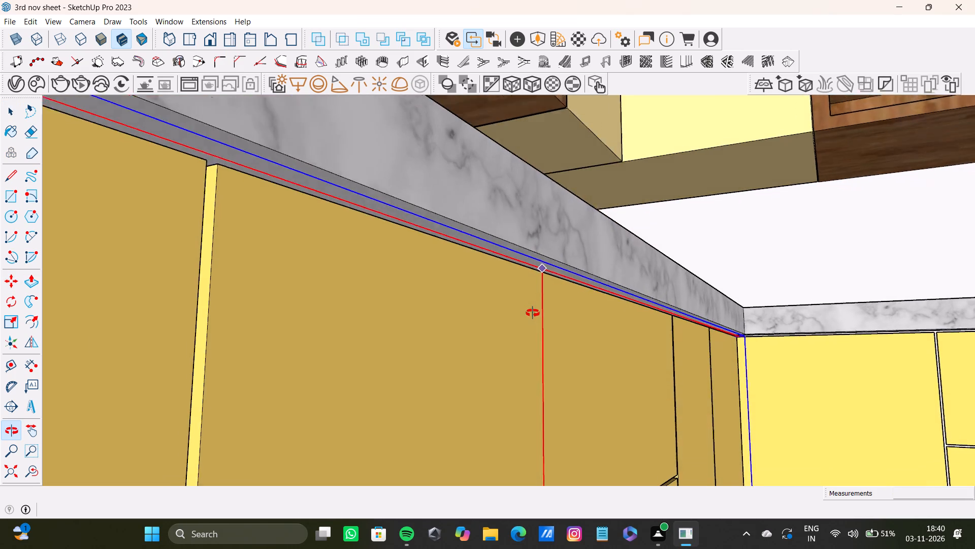
pyautogui.moveTo(533, 313); pyautogui.dragTo(535, 312, button='middle')
pyautogui.scroll(1, 550, 284)
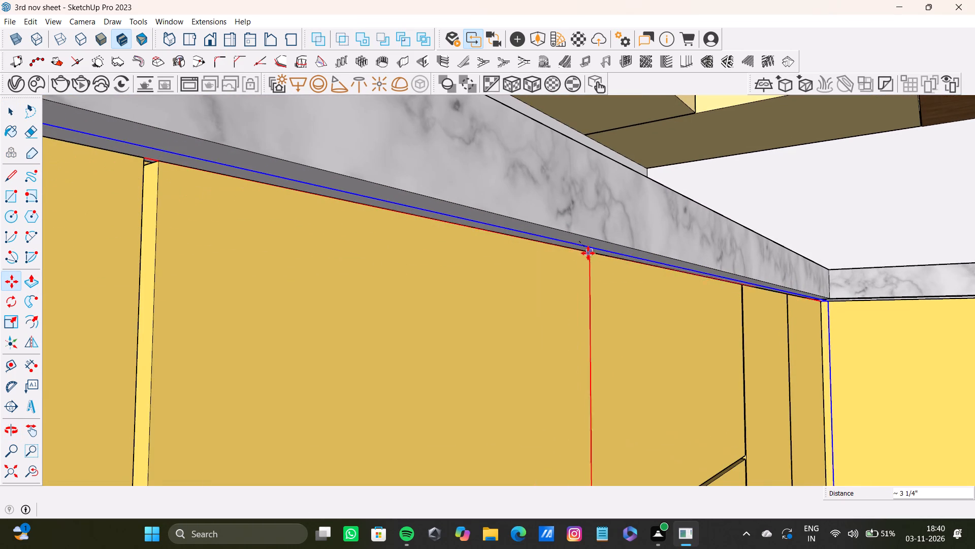
pyautogui.scroll(1, 579, 257)
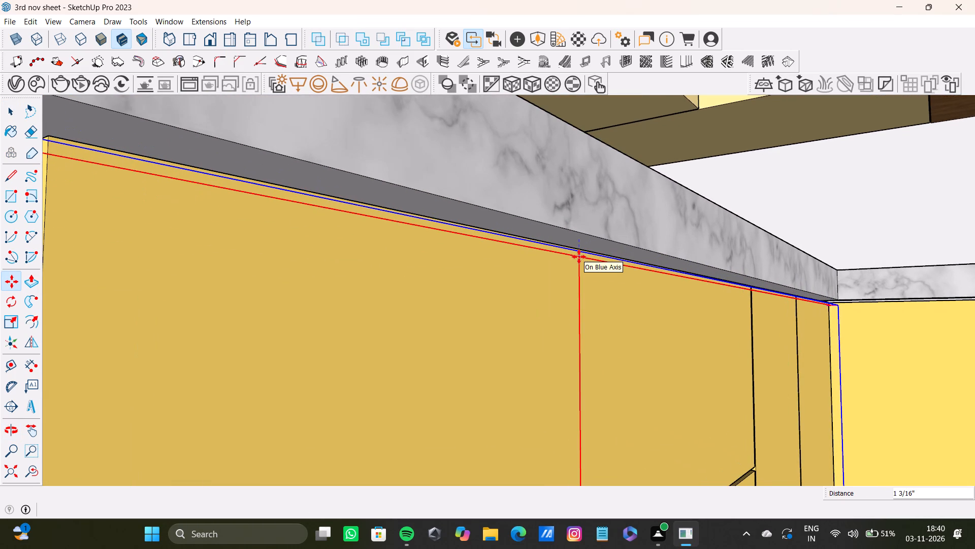
pyautogui.click(579, 257)
# Draw a narrow V-Ray rectangle light under the adjoining wall's countertop overhang, from the inner corner to its open end.
pyautogui.scroll(-4, 579, 257)
pyautogui.keyDown('shift'); pyautogui.moveTo(579, 257); pyautogui.dragTo(369, 266, button='middle'); pyautogui.keyUp('shift')
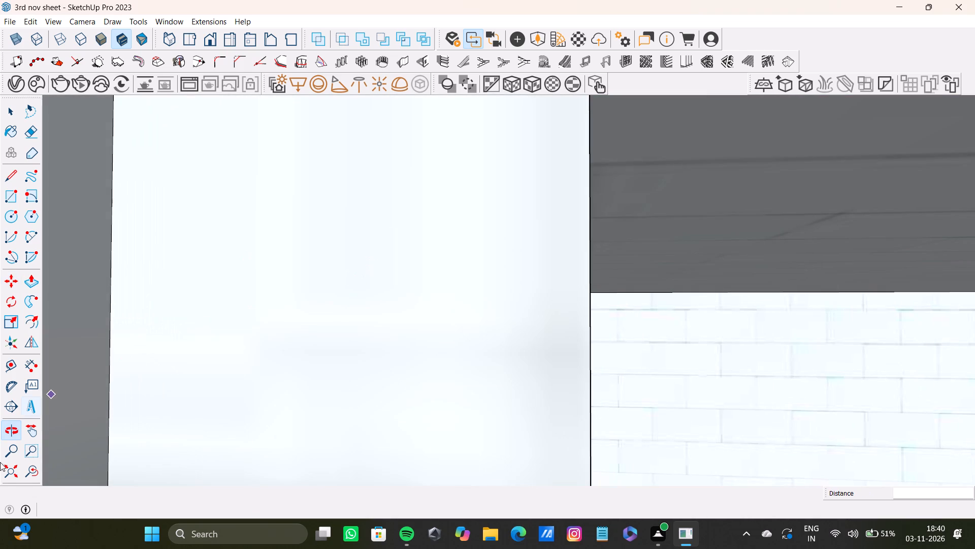
pyautogui.click(7, 469)
pyautogui.moveTo(335, 386); pyautogui.dragTo(418, 382, button='middle')
pyautogui.scroll(5, 520, 322)
pyautogui.moveTo(548, 280); pyautogui.dragTo(267, 320, button='middle')
pyautogui.scroll(-2, 687, 286)
pyautogui.keyDown('shift'); pyautogui.moveTo(742, 294); pyautogui.dragTo(408, 271, button='middle'); pyautogui.keyUp('shift')
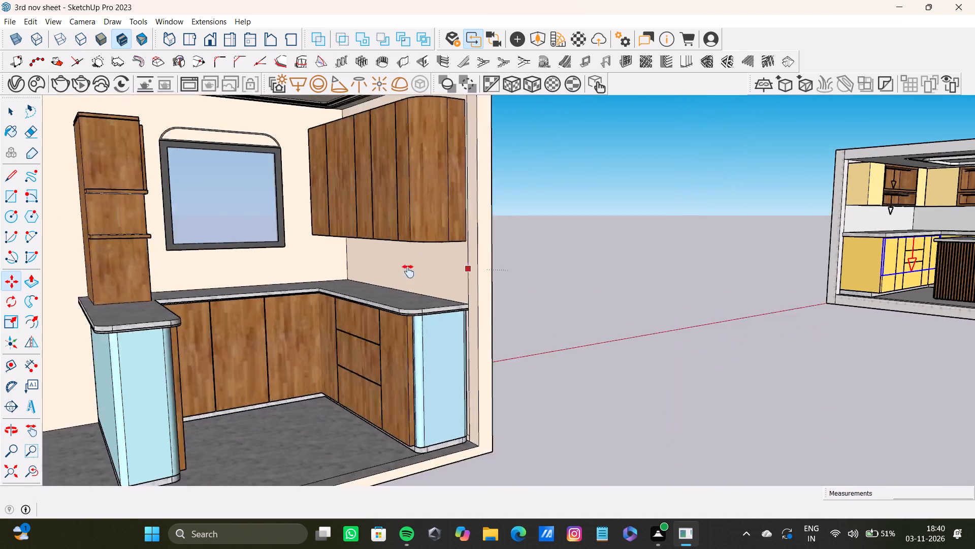
pyautogui.keyDown('shift'); pyautogui.moveTo(408, 271); pyautogui.dragTo(285, 308, button='middle'); pyautogui.keyUp('shift')
pyautogui.scroll(4, 843, 303)
pyautogui.keyDown('shift'); pyautogui.moveTo(838, 246); pyautogui.dragTo(407, 303, button='middle'); pyautogui.keyUp('shift')
pyautogui.scroll(12, 202, 282)
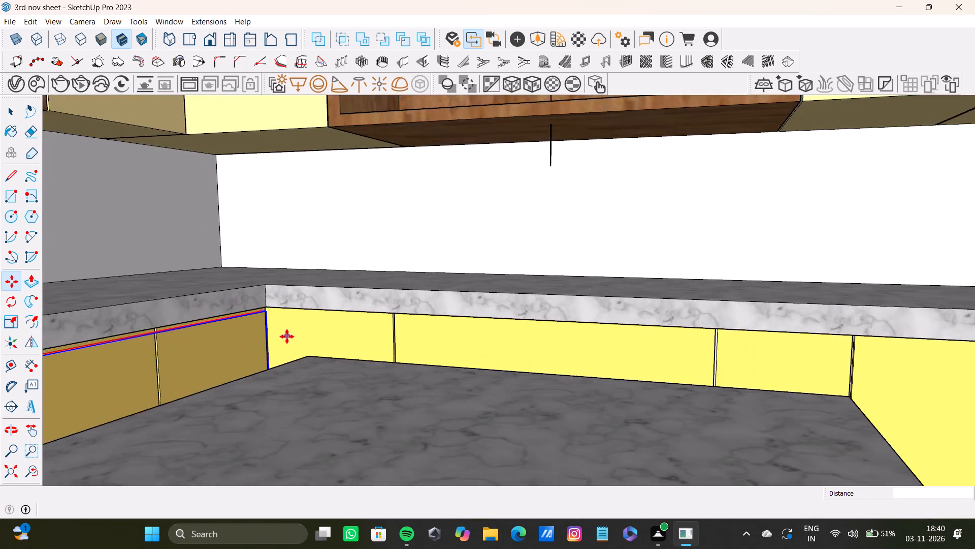
pyautogui.scroll(14, 287, 337)
pyautogui.moveTo(273, 286); pyautogui.dragTo(310, 258, button='middle')
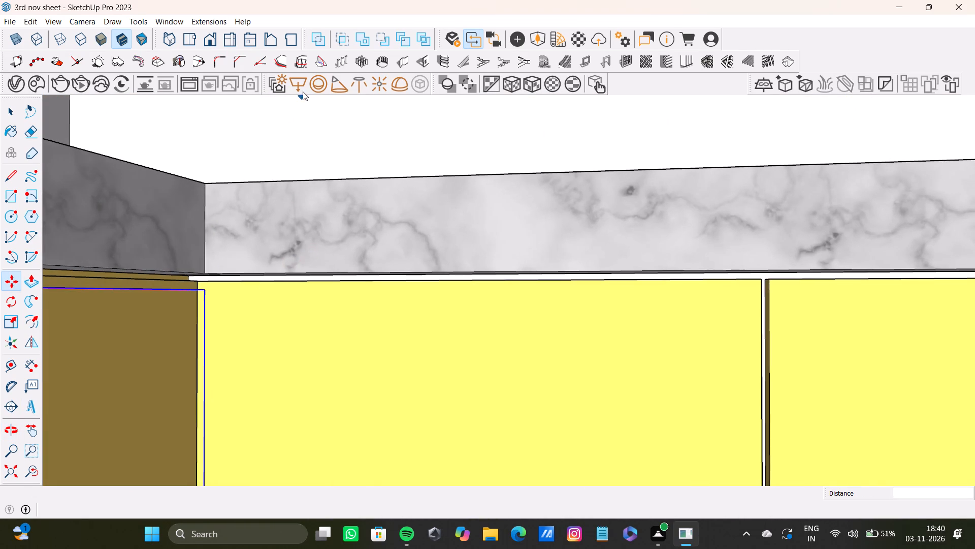
pyautogui.click(303, 89)
pyautogui.scroll(8, 245, 260)
pyautogui.moveTo(217, 287); pyautogui.dragTo(222, 228, button='middle')
pyautogui.scroll(4, 162, 296)
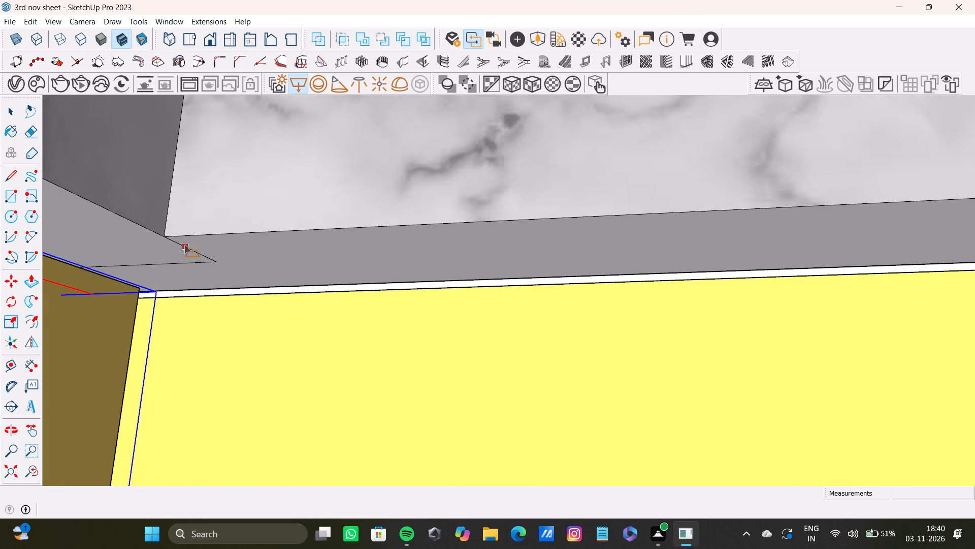
pyautogui.click(169, 240)
pyautogui.scroll(-6, 428, 281)
pyautogui.scroll(-3, 645, 252)
pyautogui.keyDown('shift'); pyautogui.moveTo(718, 237); pyautogui.dragTo(153, 262, button='middle'); pyautogui.keyUp('shift')
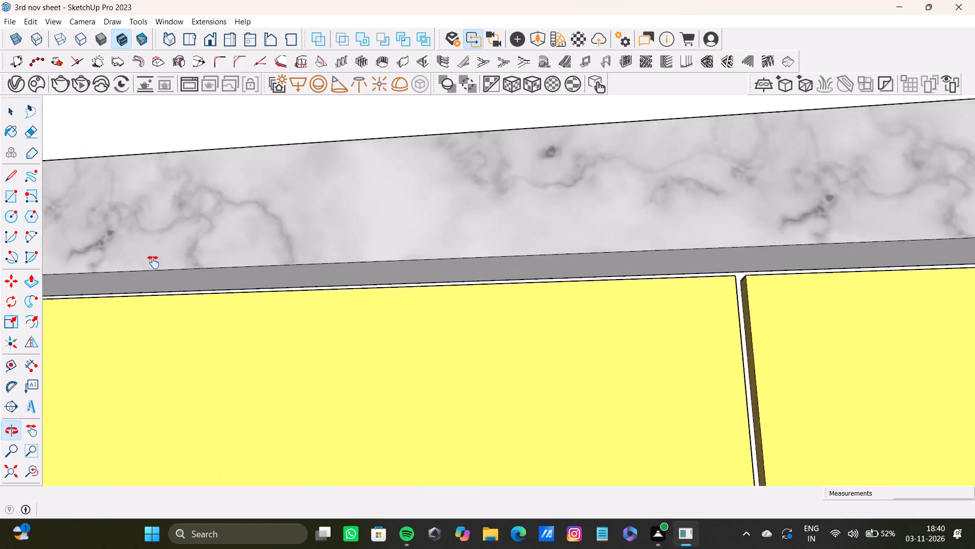
pyautogui.keyDown('shift'); pyautogui.moveTo(153, 262); pyautogui.dragTo(70, 274, button='middle'); pyautogui.keyUp('shift')
pyautogui.scroll(-7, 413, 282)
pyautogui.keyDown('shift'); pyautogui.moveTo(679, 276); pyautogui.dragTo(129, 276, button='middle'); pyautogui.keyUp('shift')
pyautogui.scroll(-2, 551, 297)
pyautogui.moveTo(774, 290); pyautogui.dragTo(481, 316, button='middle')
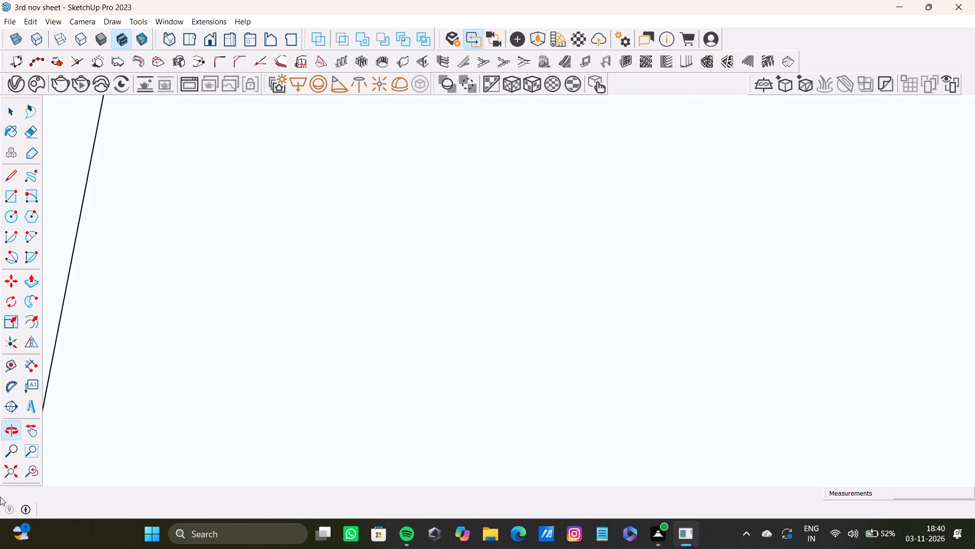
pyautogui.click(20, 473)
pyautogui.moveTo(559, 256); pyautogui.dragTo(448, 312, button='middle')
pyautogui.scroll(3, 844, 303)
pyautogui.keyDown('shift'); pyautogui.moveTo(891, 290); pyautogui.dragTo(401, 332, button='middle'); pyautogui.keyUp('shift')
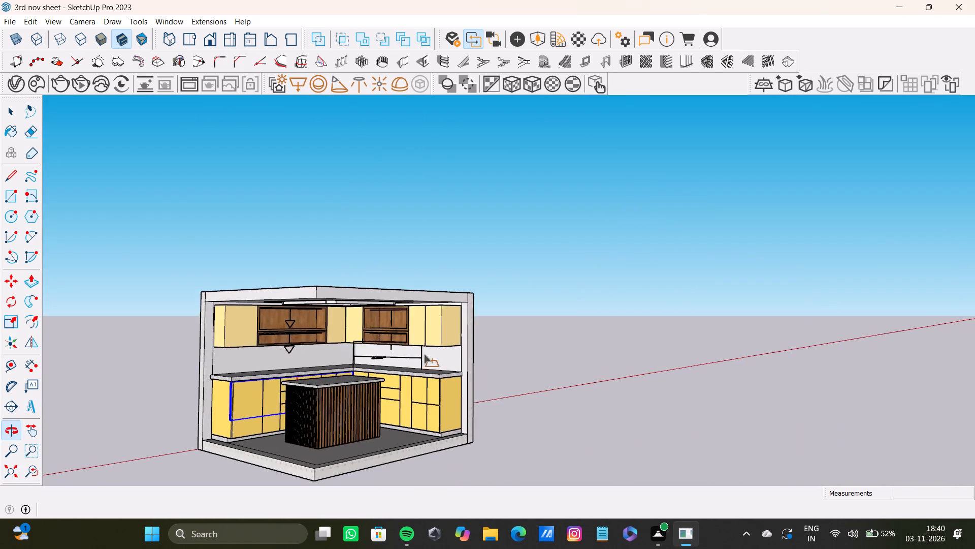
pyautogui.scroll(11, 426, 358)
pyautogui.moveTo(449, 396); pyautogui.dragTo(435, 310, button='middle')
pyautogui.scroll(11, 438, 327)
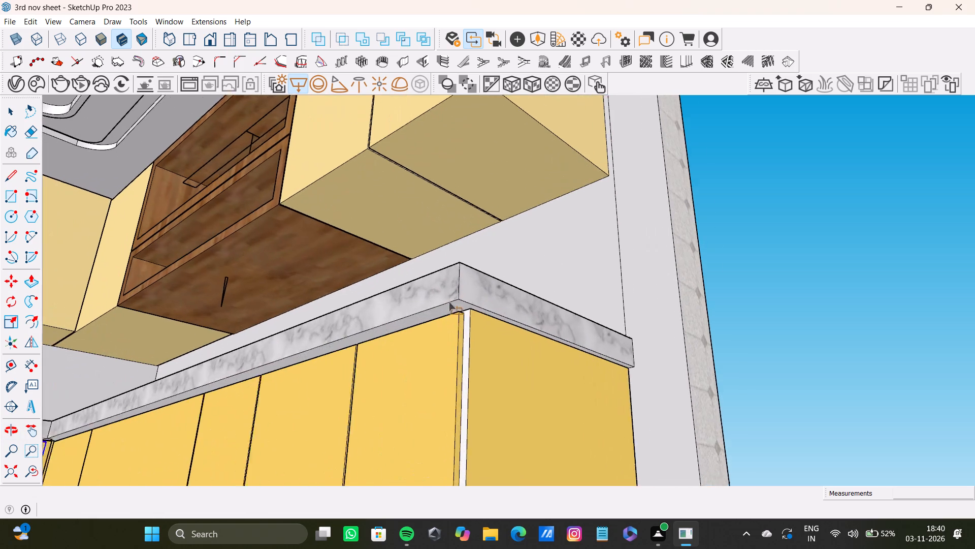
pyautogui.click(472, 306)
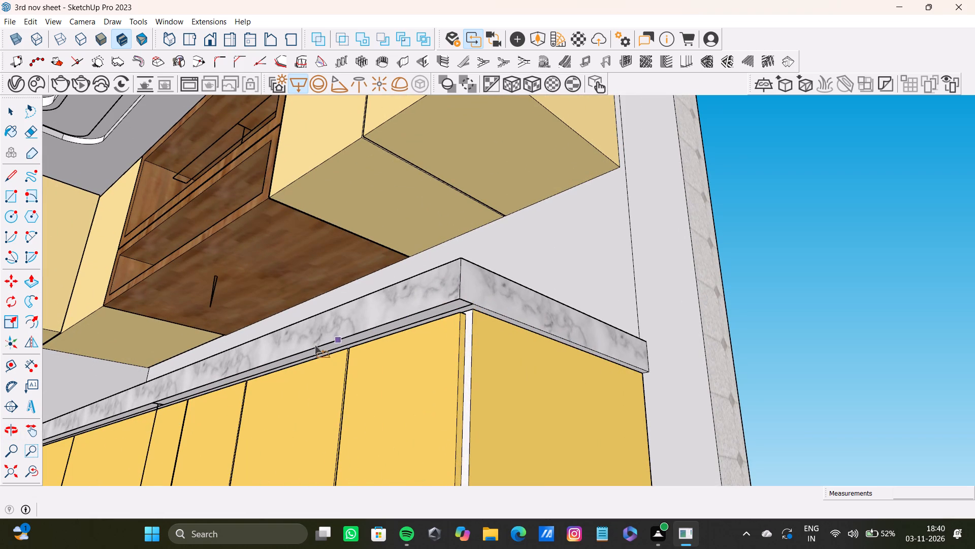
# Move the adjoining wall countertop's rectangle light 3/4" straight down from the overhang's underside.
pyautogui.press('space')
pyautogui.scroll(-4, 309, 346)
pyautogui.moveTo(304, 352); pyautogui.dragTo(461, 320, button='middle')
pyautogui.scroll(14, 307, 366)
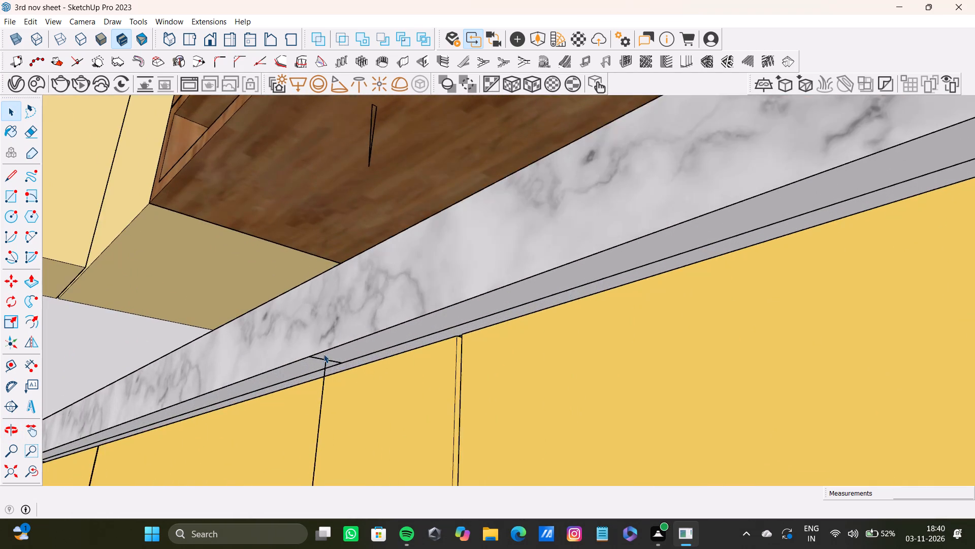
pyautogui.scroll(8, 323, 354)
pyautogui.click(328, 365)
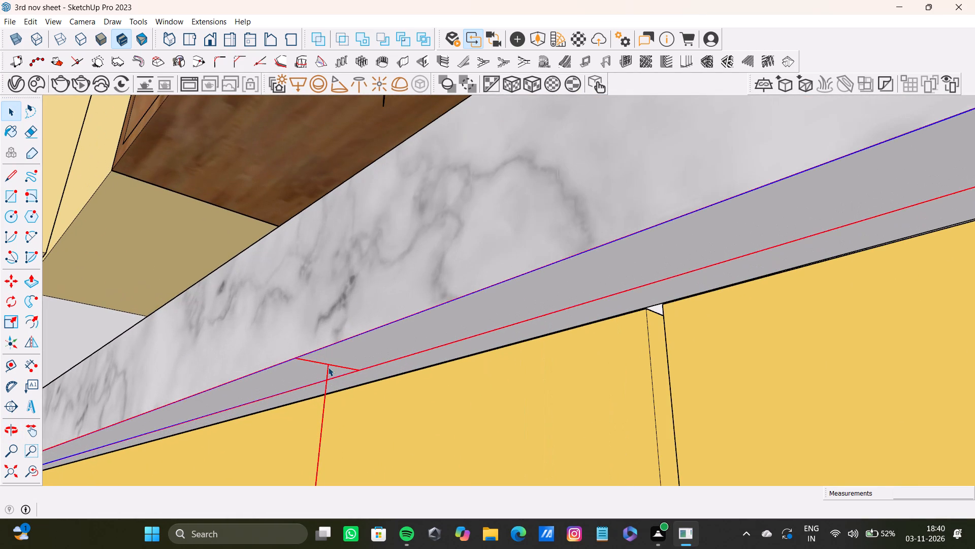
pyautogui.press('m')
pyautogui.click(331, 368)
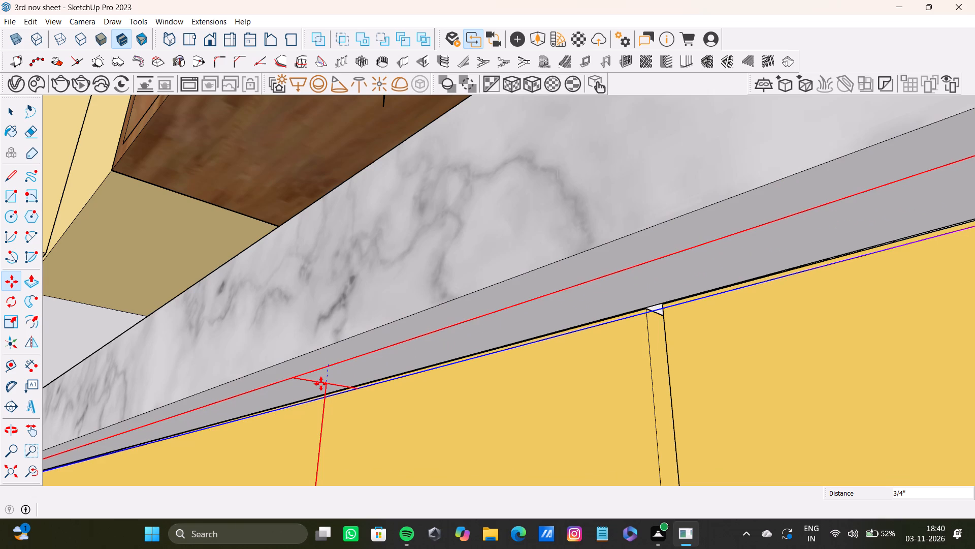
pyautogui.click(320, 383)
# Move the left wall countertop's rectangle light up by about 3/4", closer to the overhang's underside.
pyautogui.scroll(-4, 320, 383)
pyautogui.keyDown('shift'); pyautogui.moveTo(316, 382); pyautogui.dragTo(459, 344, button='middle'); pyautogui.keyUp('shift')
pyautogui.keyDown('shift'); pyautogui.moveTo(118, 406); pyautogui.dragTo(118, 406, button='middle'); pyautogui.keyUp('shift')
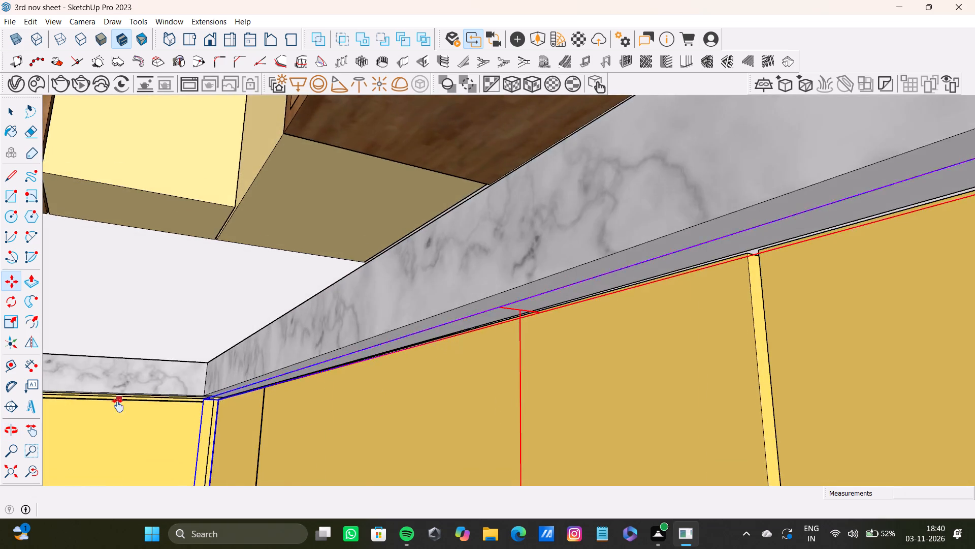
pyautogui.keyDown('shift'); pyautogui.moveTo(118, 406); pyautogui.dragTo(460, 368, button='middle'); pyautogui.keyUp('shift')
pyautogui.click(6, 472)
pyautogui.moveTo(425, 401); pyautogui.dragTo(314, 427, button='middle')
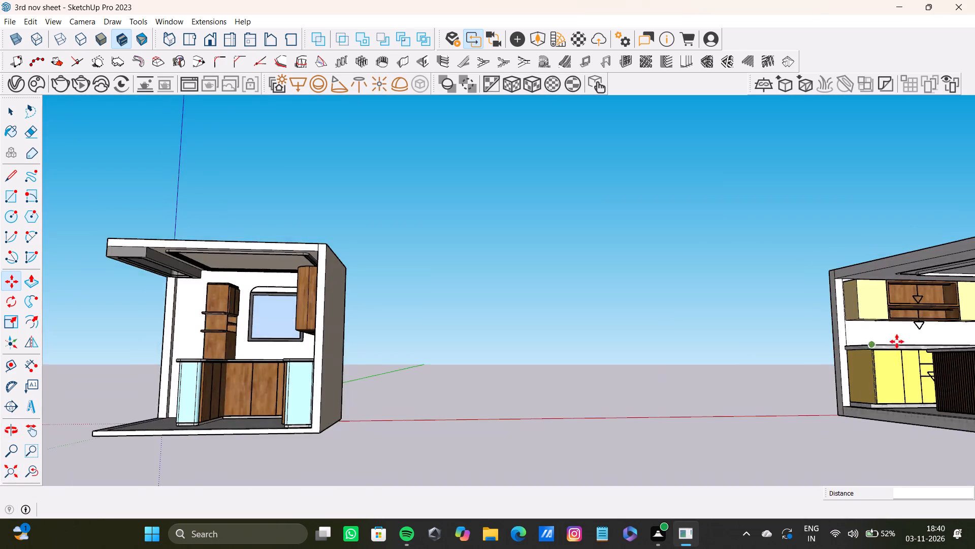
pyautogui.scroll(3, 898, 341)
pyautogui.keyDown('shift'); pyautogui.moveTo(848, 340); pyautogui.dragTo(472, 395, button='middle'); pyautogui.keyUp('shift')
pyautogui.scroll(7, 617, 425)
pyautogui.moveTo(622, 415); pyautogui.dragTo(589, 412, button='middle')
pyautogui.scroll(12, 652, 408)
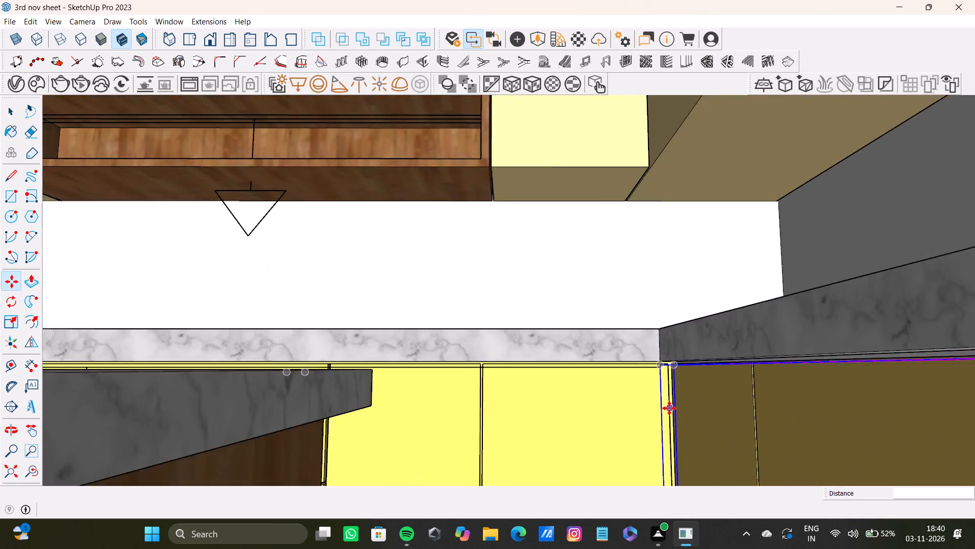
pyautogui.scroll(20, 669, 408)
pyautogui.scroll(2, 669, 408)
pyautogui.moveTo(651, 315); pyautogui.dragTo(690, 279, button='middle')
pyautogui.scroll(6, 703, 320)
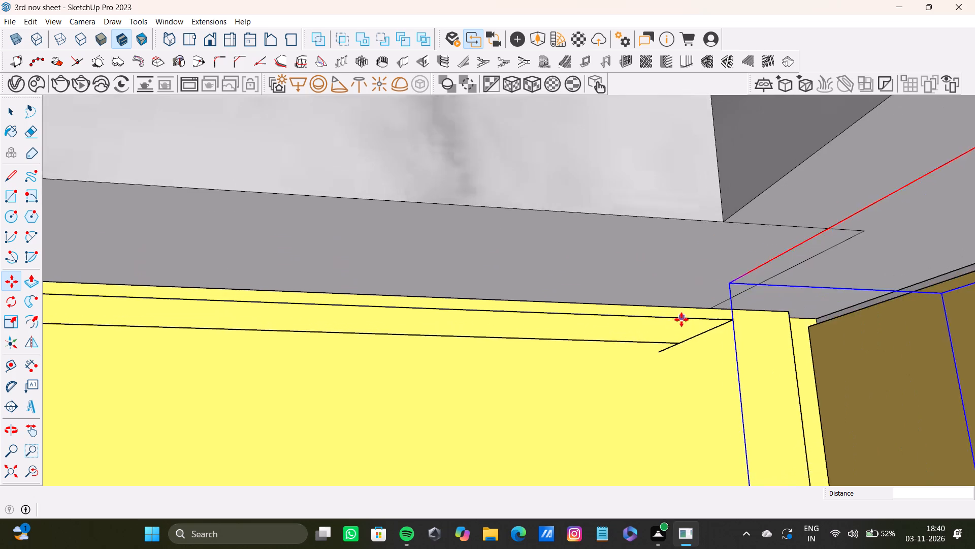
pyautogui.scroll(4, 681, 320)
pyautogui.press('space')
pyautogui.click(679, 317)
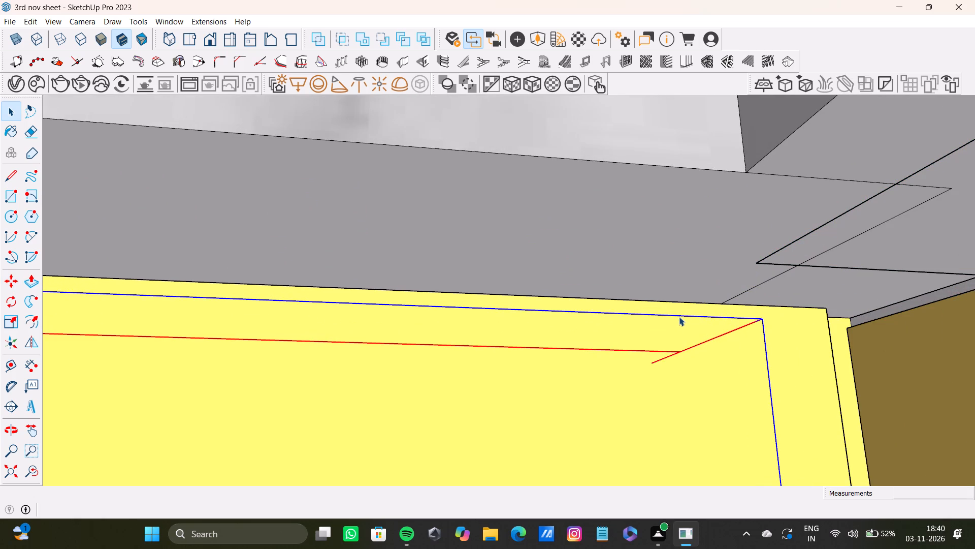
pyautogui.press('m')
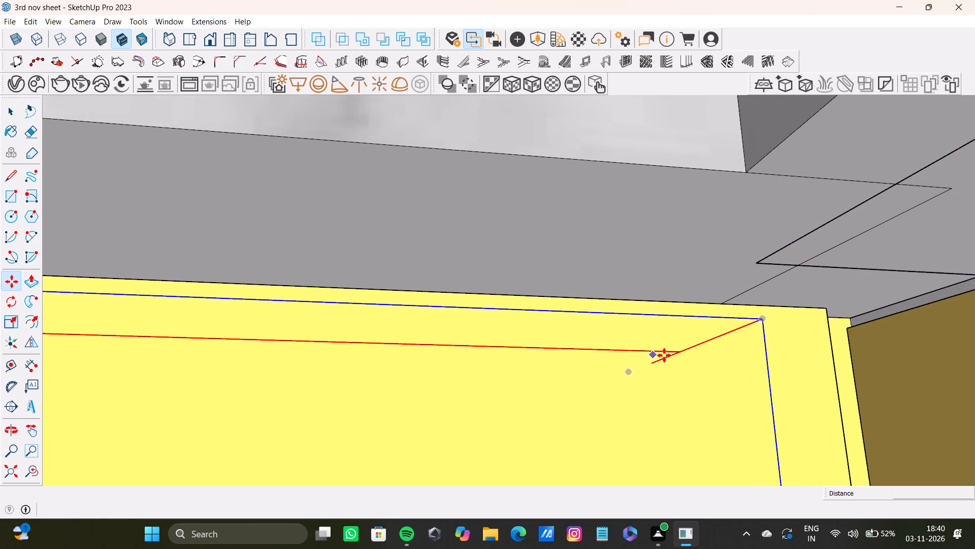
pyautogui.click(627, 371)
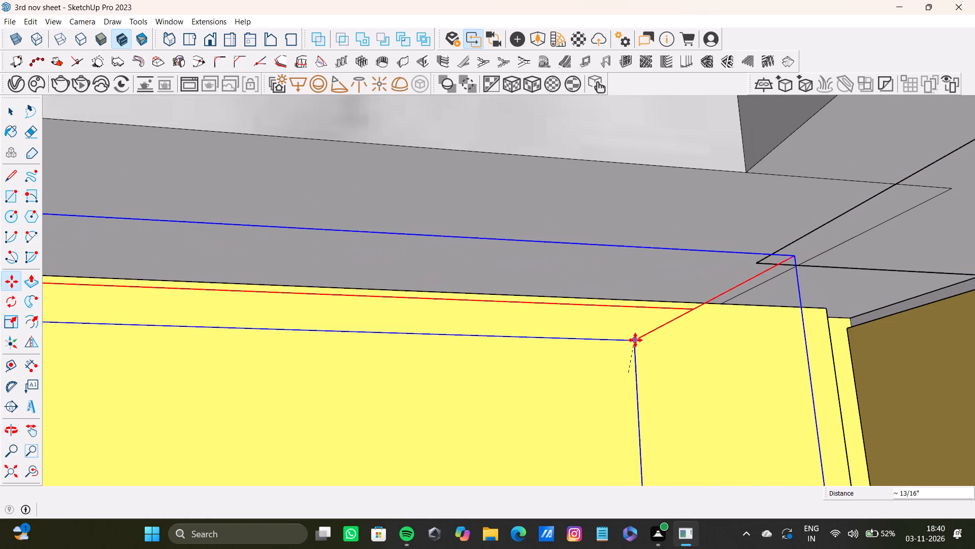
pyautogui.keyDown('shift'); pyautogui.moveTo(644, 322); pyautogui.dragTo(655, 256, button='middle'); pyautogui.keyUp('shift')
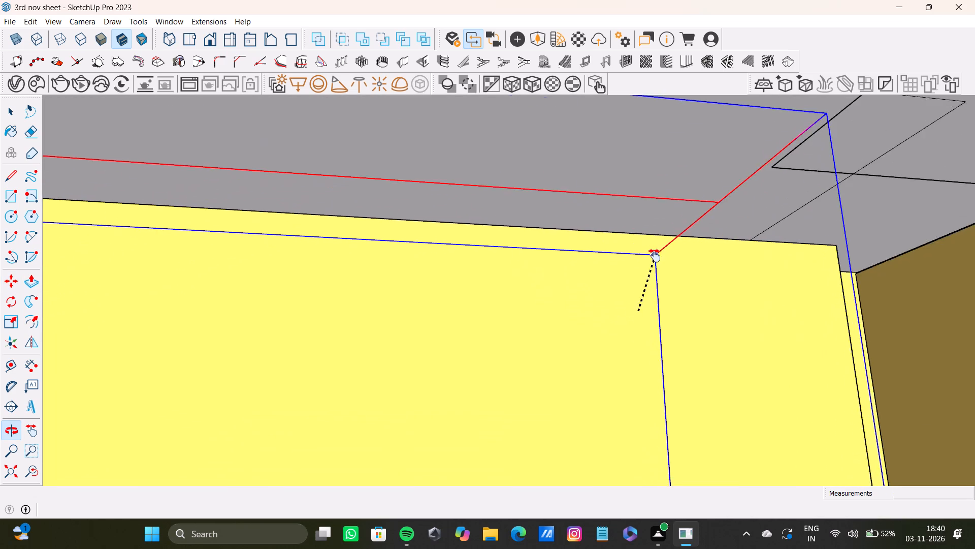
pyautogui.keyDown('shift'); pyautogui.moveTo(655, 256); pyautogui.dragTo(624, 303, button='middle'); pyautogui.keyUp('shift')
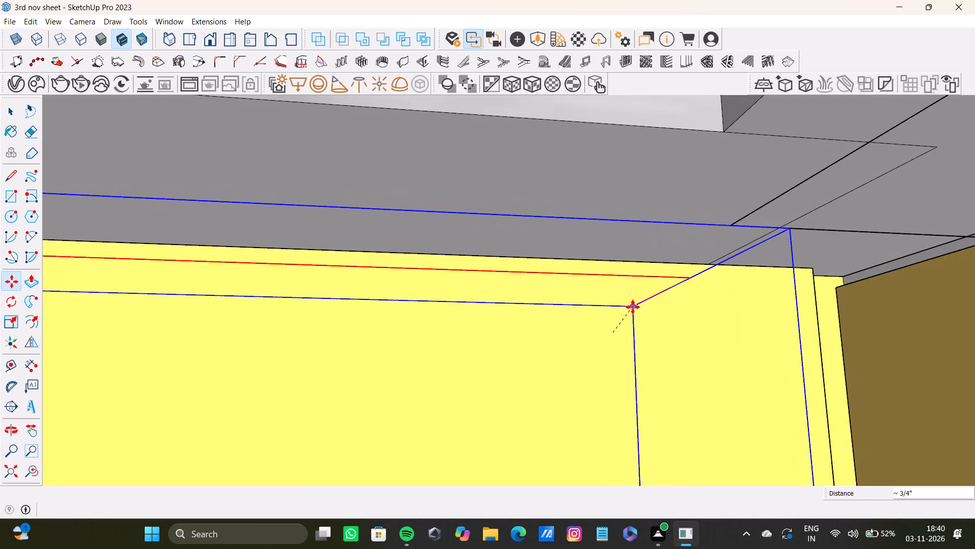
pyautogui.click(634, 307)
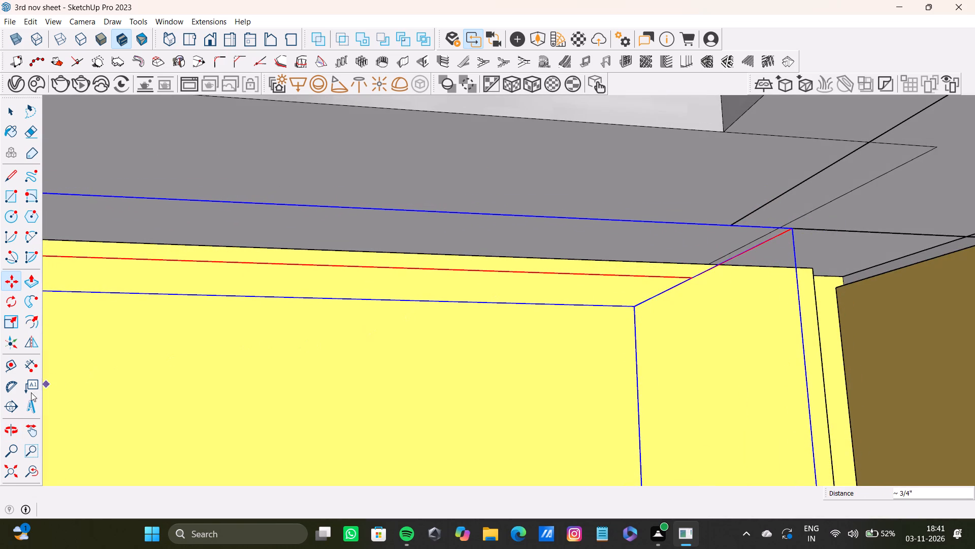
pyautogui.press('space')
# Examine the placement of the rectangle lights under the yellow kitchen's wall countertop overhangs.
pyautogui.click(5, 473)
pyautogui.moveTo(391, 394); pyautogui.dragTo(331, 534, button='middle')
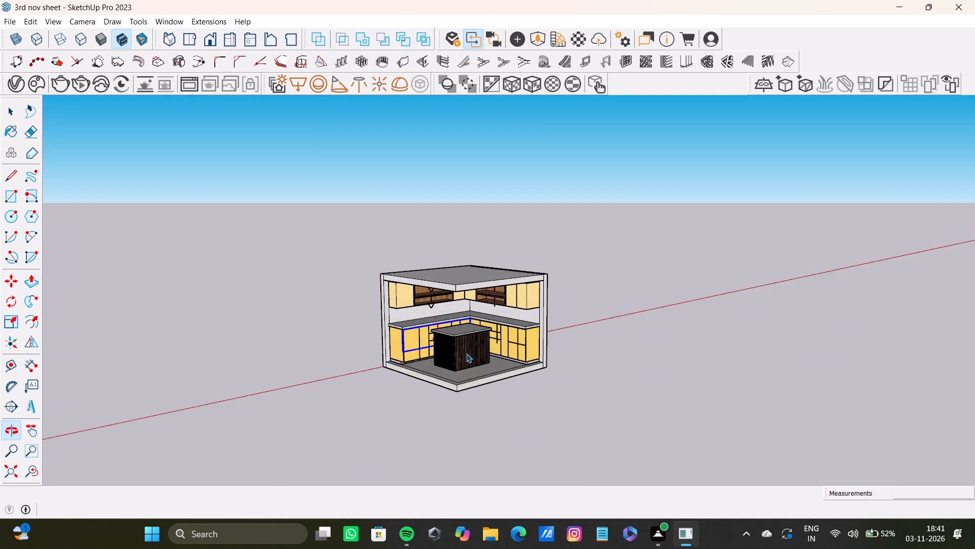
pyautogui.scroll(14, 472, 347)
pyautogui.moveTo(578, 353); pyautogui.dragTo(485, 288, button='middle')
pyautogui.scroll(6, 576, 351)
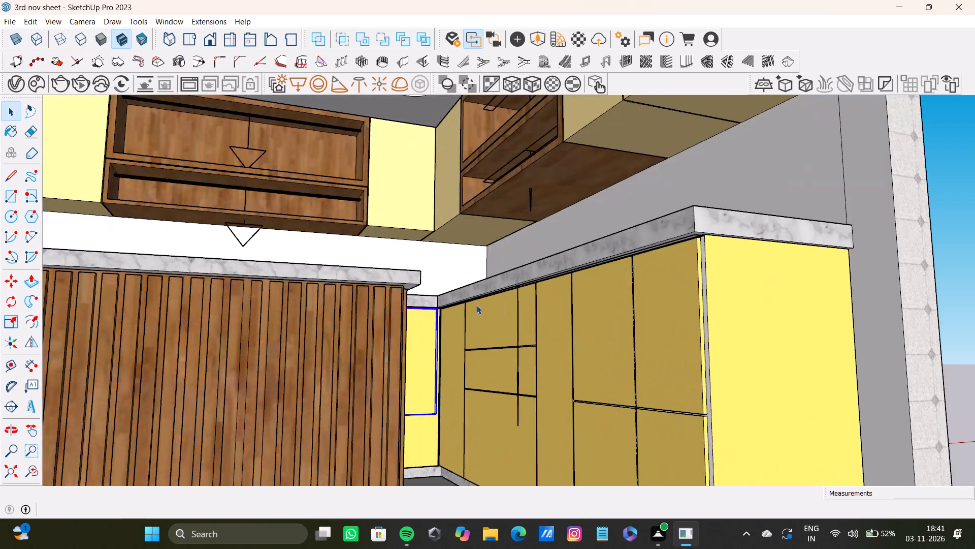
pyautogui.scroll(3, 476, 305)
pyautogui.moveTo(480, 263); pyautogui.dragTo(445, 268, button='middle')
pyautogui.scroll(11, 452, 276)
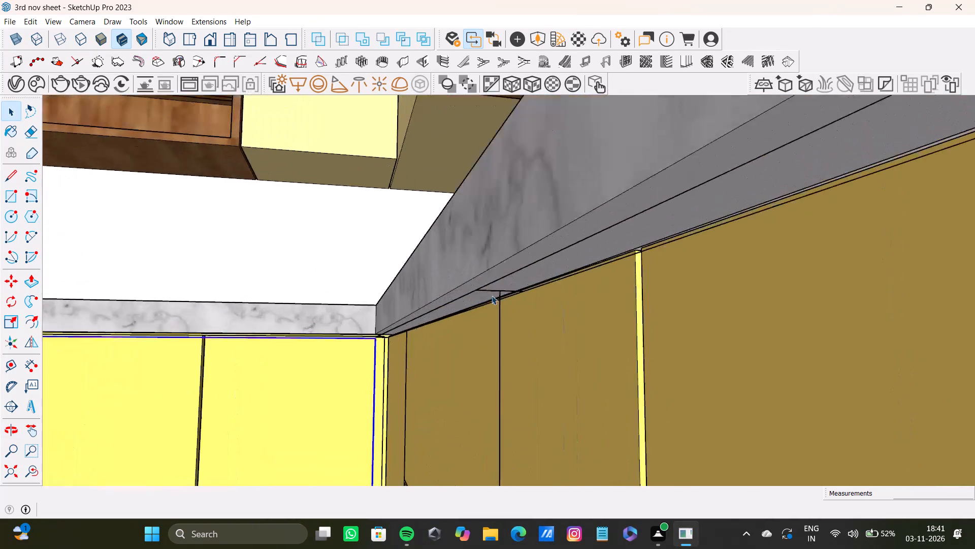
pyautogui.scroll(5, 492, 295)
pyautogui.moveTo(496, 293); pyautogui.dragTo(564, 321, button='middle')
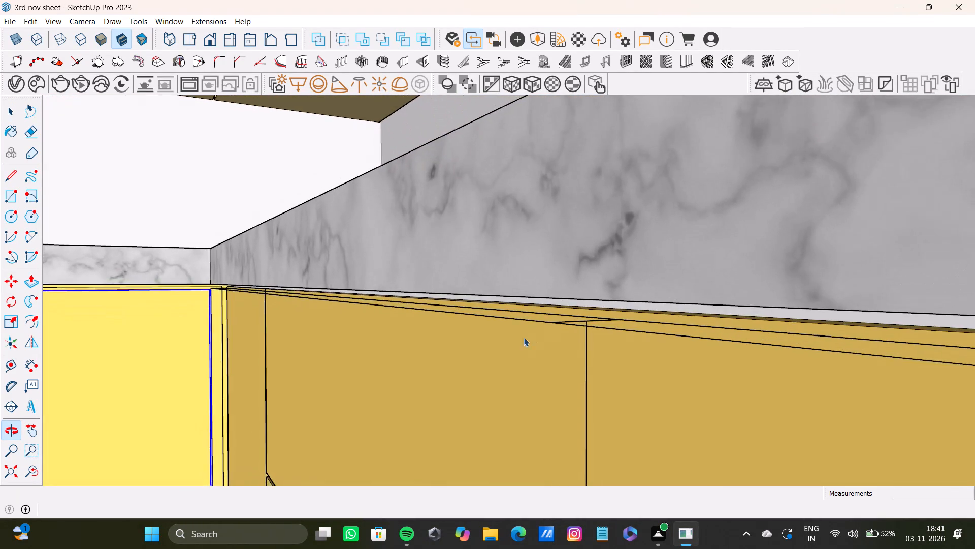
pyautogui.scroll(-11, 517, 341)
pyautogui.scroll(-15, 517, 345)
pyautogui.keyDown('shift'); pyautogui.moveTo(443, 356); pyautogui.dragTo(651, 341, button='middle'); pyautogui.keyUp('shift')
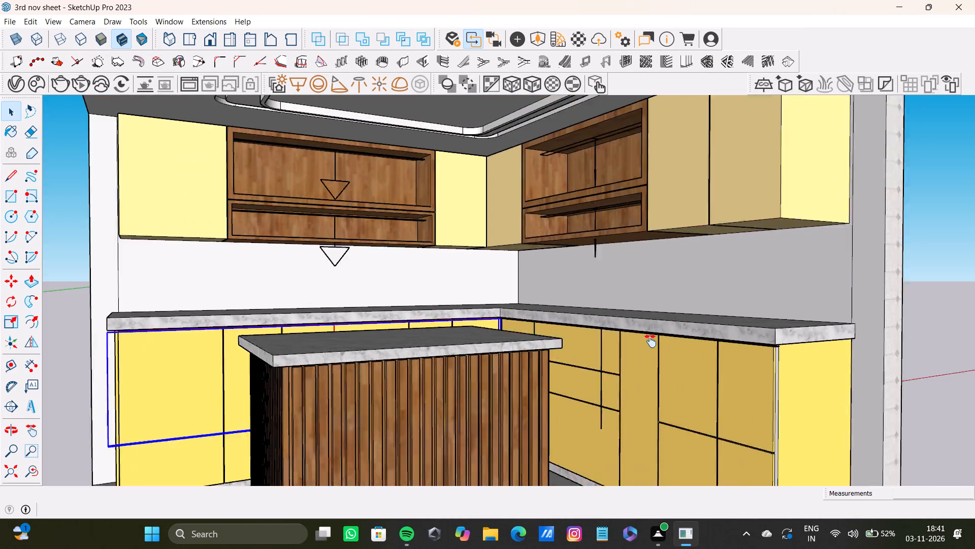
pyautogui.keyDown('shift'); pyautogui.moveTo(651, 341); pyautogui.dragTo(615, 339, button='middle'); pyautogui.keyUp('shift')
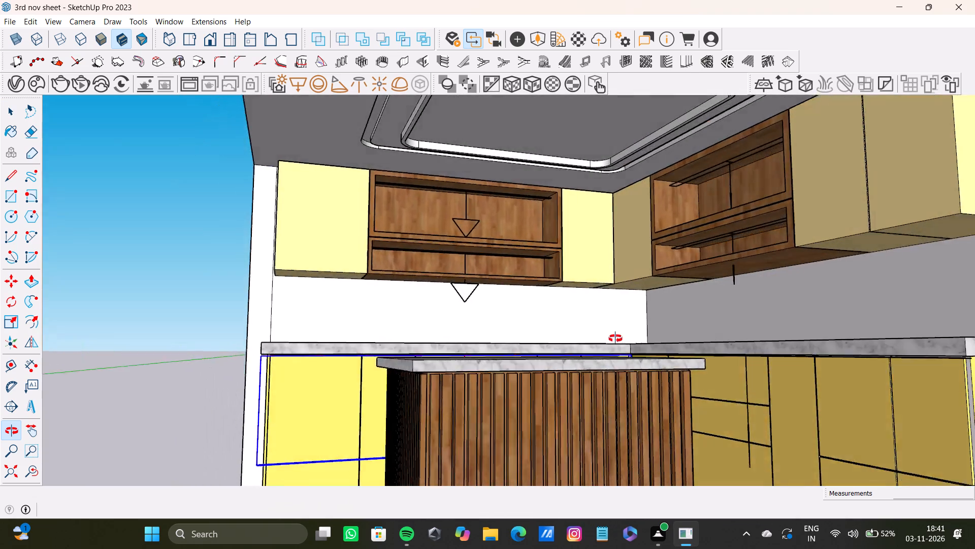
# Draw a narrow V-Ray rectangle light under the front overhang of the island's marble countertop, spanning its full length.
pyautogui.keyDown('shift'); pyautogui.moveTo(615, 339); pyautogui.dragTo(606, 314, button='middle'); pyautogui.keyUp('shift')
pyautogui.scroll(8, 406, 314)
pyautogui.moveTo(403, 295); pyautogui.dragTo(383, 232, button='middle')
pyautogui.click(287, 80)
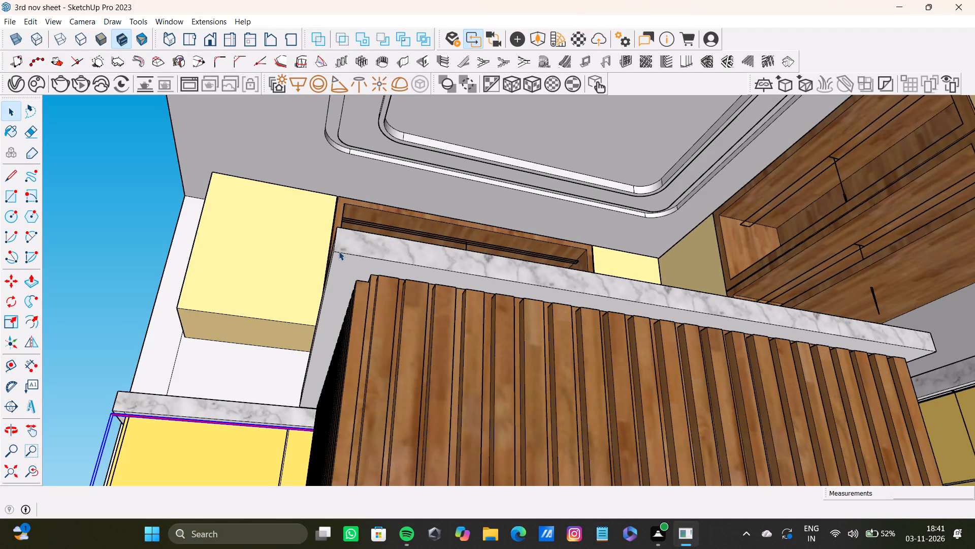
pyautogui.scroll(4, 339, 251)
pyautogui.click(301, 80)
pyautogui.click(336, 256)
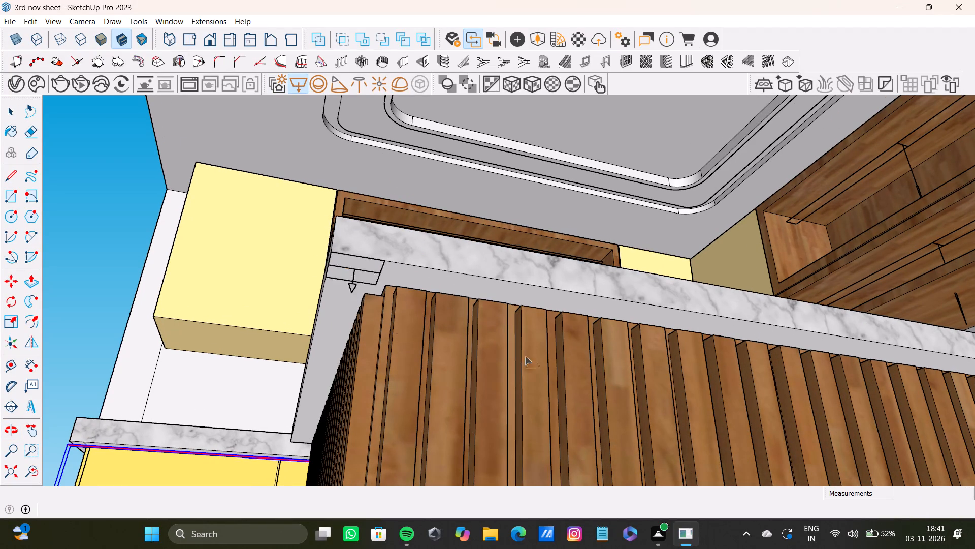
pyautogui.scroll(-2, 751, 354)
pyautogui.keyDown('shift'); pyautogui.moveTo(764, 349); pyautogui.dragTo(459, 299, button='middle'); pyautogui.keyUp('shift')
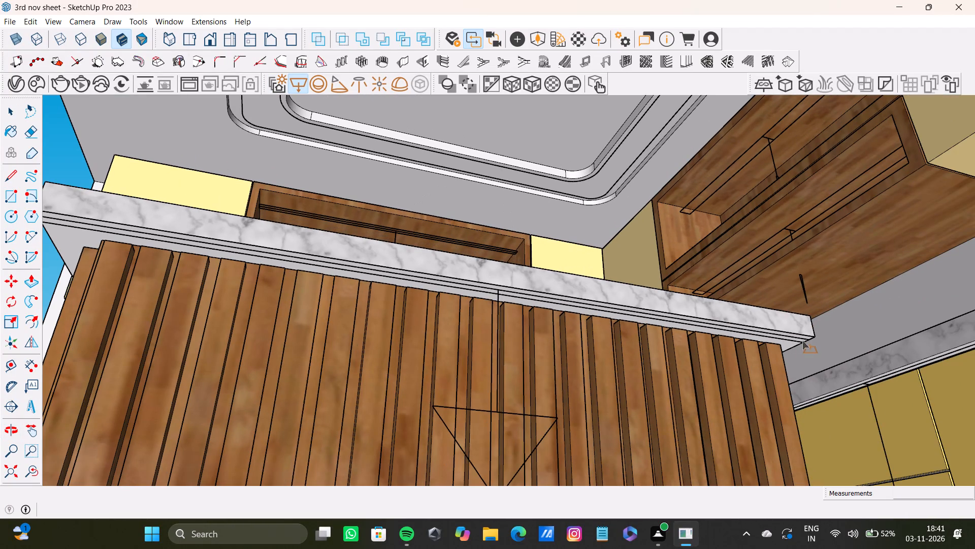
pyautogui.click(802, 341)
# Move the rectangle light under the island's front countertop overhang straight down, slightly below the overhang's underside.
pyautogui.press('space')
pyautogui.scroll(5, 484, 294)
pyautogui.click(504, 292)
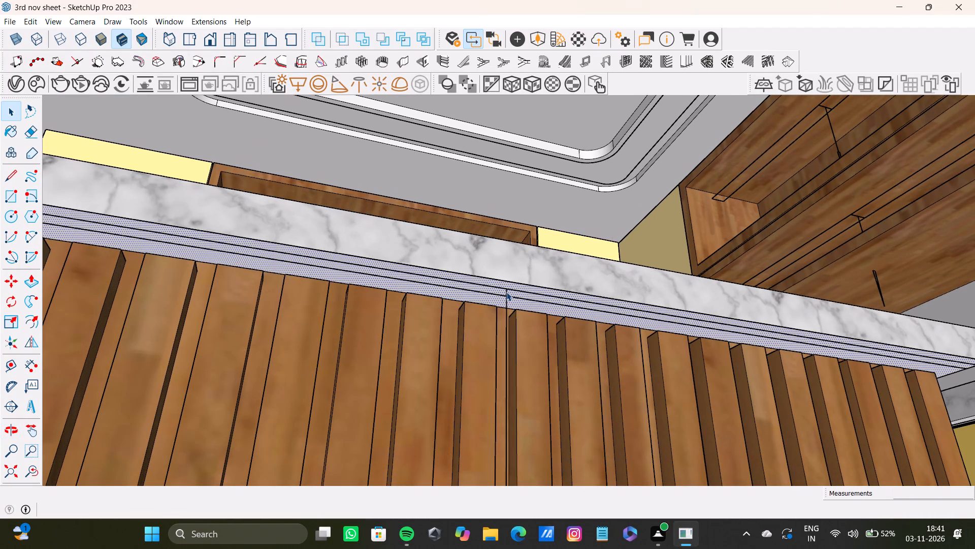
pyautogui.click(506, 292)
pyautogui.press('m')
pyautogui.click(507, 293)
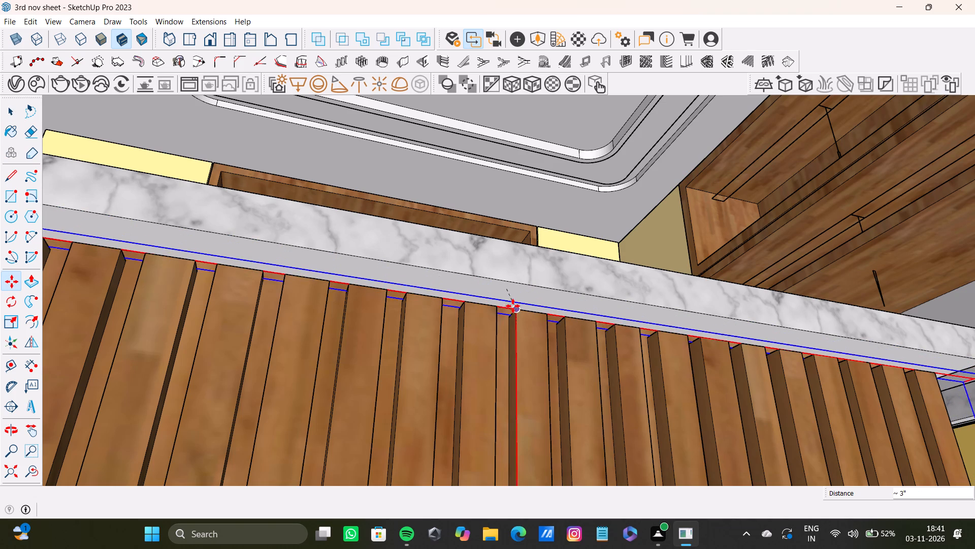
pyautogui.scroll(3, 511, 302)
pyautogui.keyDown('shift'); pyautogui.moveTo(511, 302); pyautogui.dragTo(496, 345, button='middle'); pyautogui.keyUp('shift')
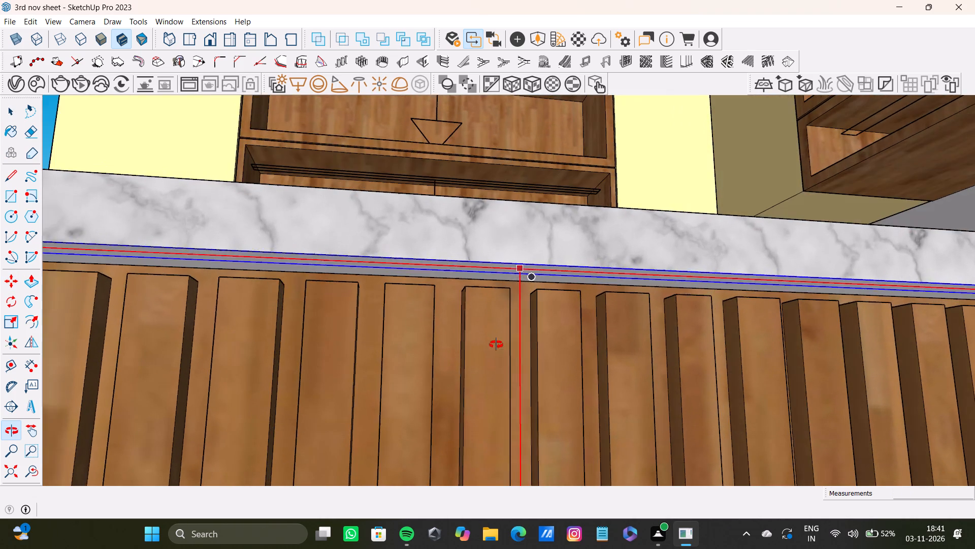
pyautogui.keyDown('shift'); pyautogui.moveTo(496, 345); pyautogui.dragTo(494, 345, button='middle'); pyautogui.keyUp('shift')
pyautogui.click(521, 292)
# Draw a narrow V-Ray rectangle light under the island countertop's adjoining slatted-side overhang, spanning its full length.
pyautogui.scroll(-9, 521, 292)
pyautogui.keyDown('shift'); pyautogui.moveTo(262, 322); pyautogui.dragTo(752, 426, button='middle'); pyautogui.keyUp('shift')
pyautogui.scroll(-3, 706, 428)
pyautogui.keyDown('shift'); pyautogui.moveTo(670, 438); pyautogui.dragTo(688, 254, button='middle'); pyautogui.keyUp('shift')
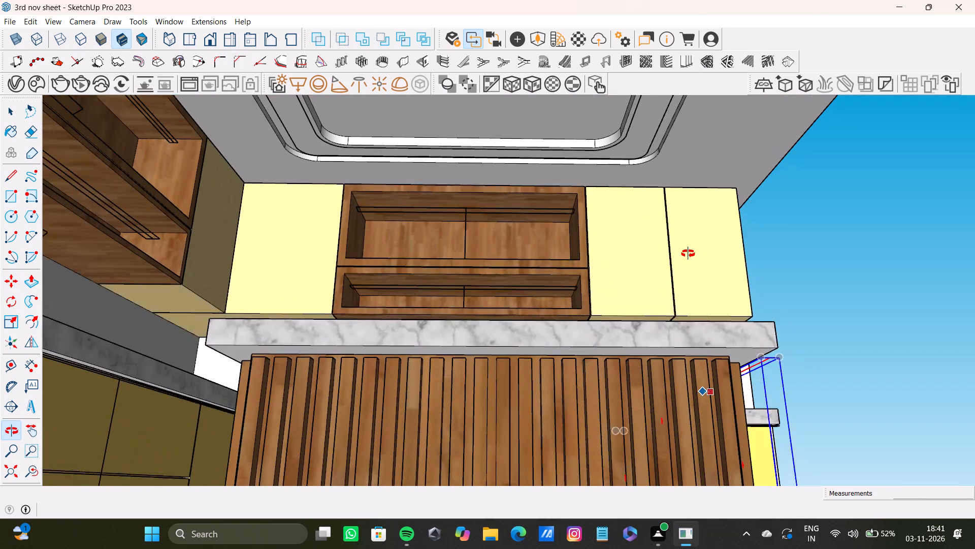
pyautogui.keyDown('shift'); pyautogui.moveTo(688, 254); pyautogui.dragTo(689, 253, button='middle'); pyautogui.keyUp('shift')
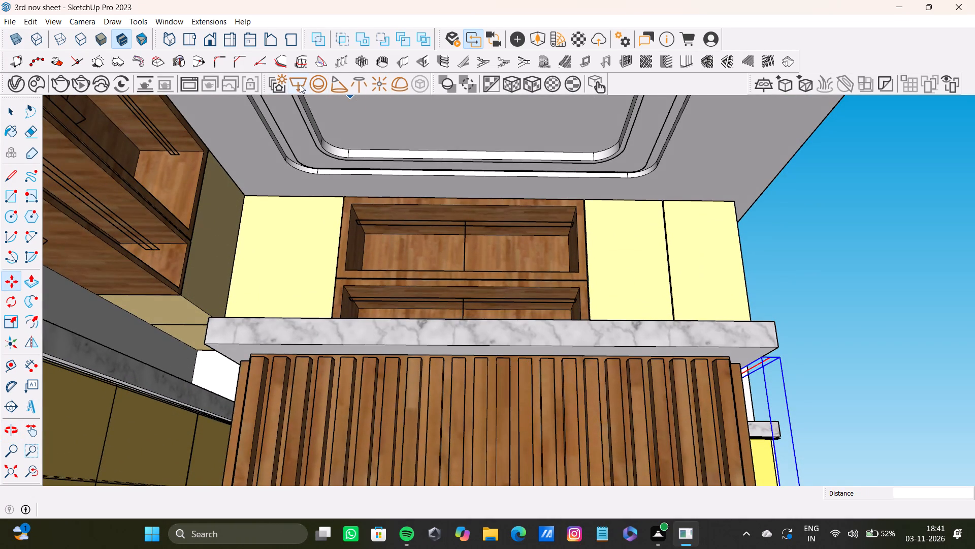
pyautogui.click(300, 84)
pyautogui.scroll(3, 176, 363)
pyautogui.scroll(-1, 344, 334)
pyautogui.moveTo(344, 334); pyautogui.dragTo(273, 342, button='middle')
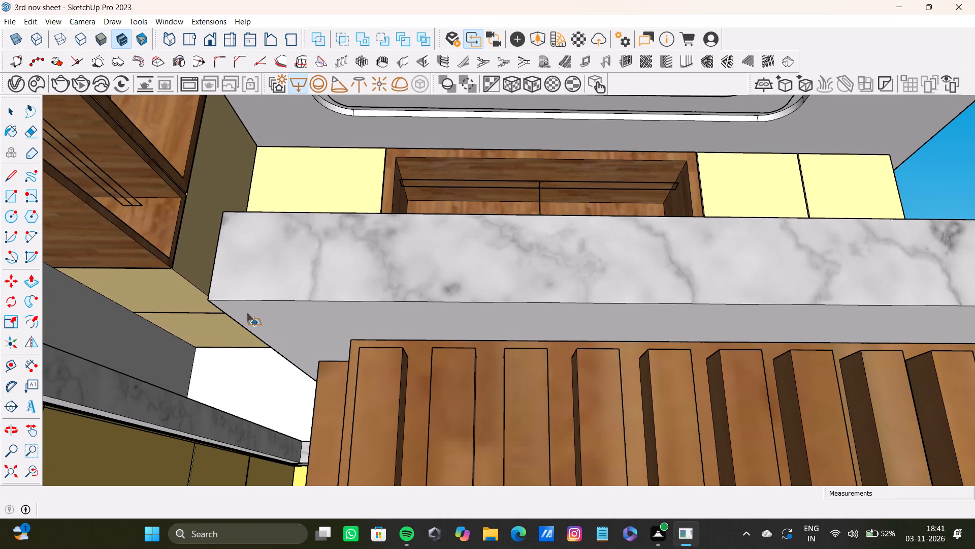
pyautogui.moveTo(214, 300); pyautogui.dragTo(221, 299)
pyautogui.scroll(-6, 463, 313)
pyautogui.keyDown('shift'); pyautogui.moveTo(748, 313); pyautogui.dragTo(396, 326, button='middle'); pyautogui.keyUp('shift')
pyautogui.scroll(-2, 846, 342)
pyautogui.keyDown('shift'); pyautogui.moveTo(859, 342); pyautogui.dragTo(667, 329, button='middle'); pyautogui.keyUp('shift')
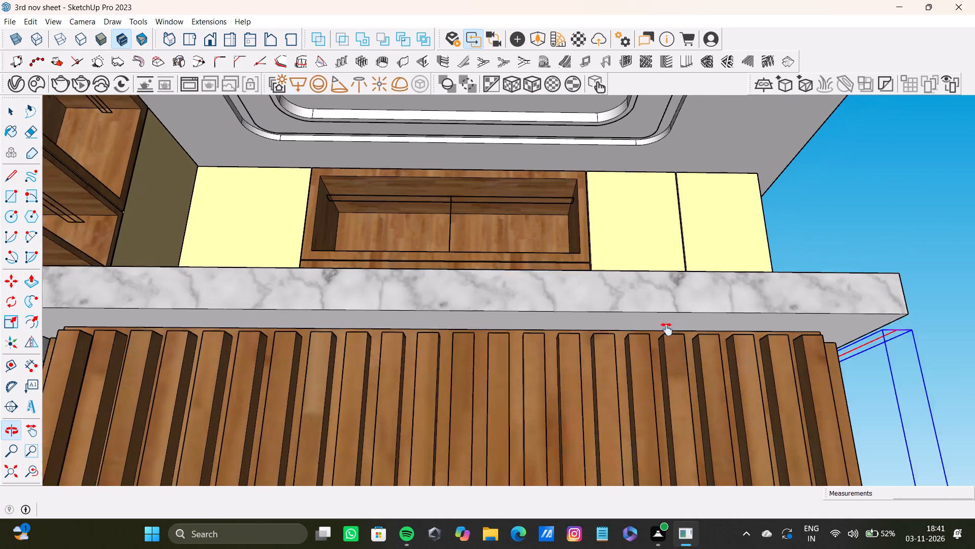
pyautogui.keyDown('shift'); pyautogui.moveTo(667, 329); pyautogui.dragTo(584, 329, button='middle'); pyautogui.keyUp('shift')
pyautogui.moveTo(750, 321); pyautogui.dragTo(709, 313, button='middle')
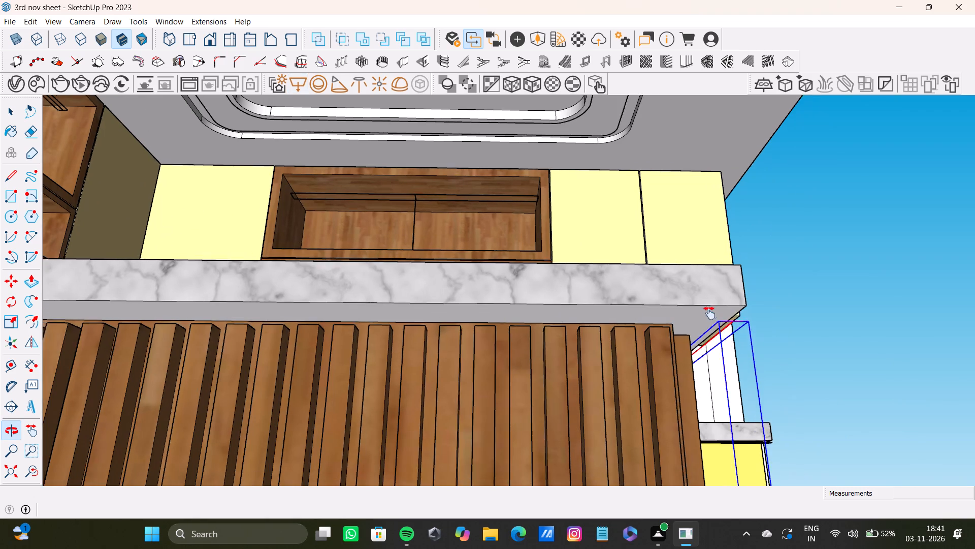
pyautogui.moveTo(709, 313); pyautogui.dragTo(697, 276, button='middle')
pyautogui.scroll(3, 740, 318)
pyautogui.scroll(4, 691, 309)
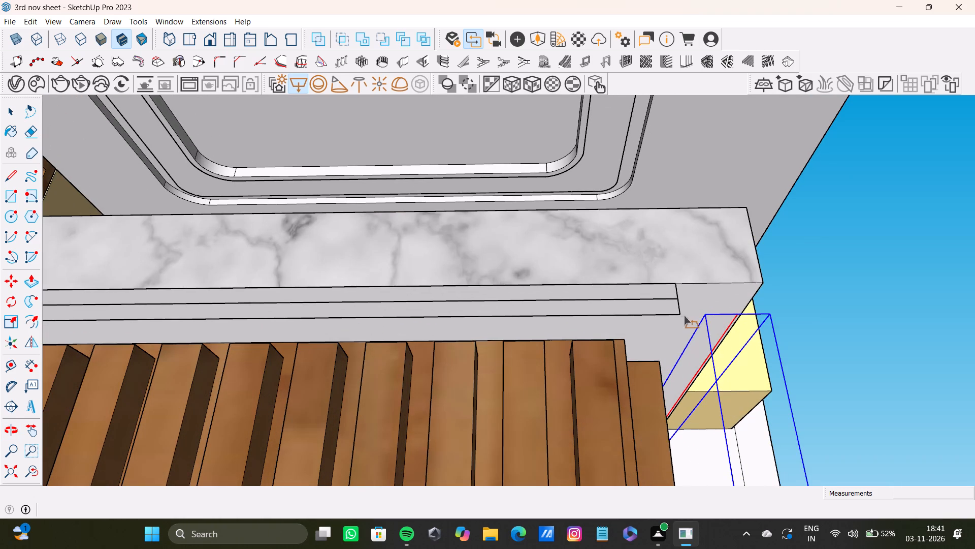
pyautogui.moveTo(527, 325); pyautogui.dragTo(475, 338, button='middle')
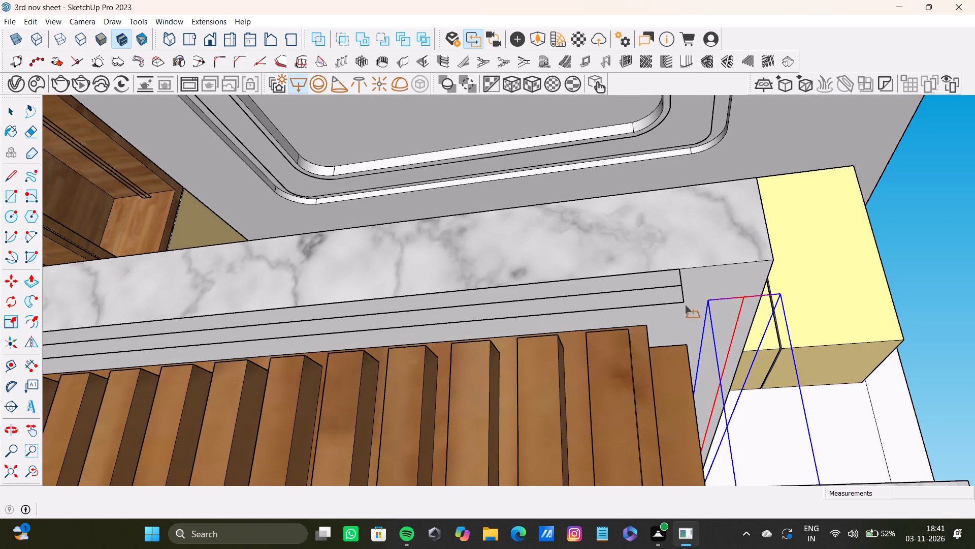
pyautogui.moveTo(667, 282); pyautogui.dragTo(544, 247, button='middle')
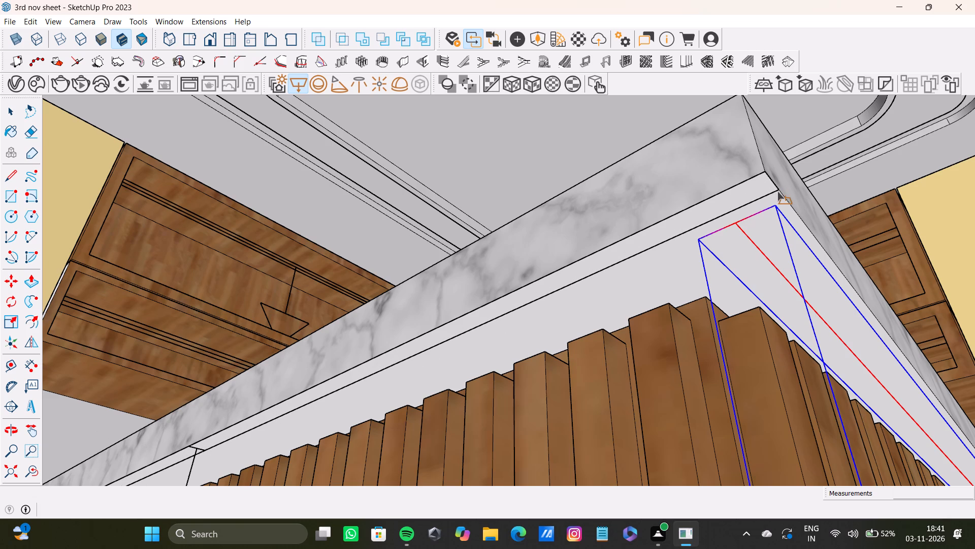
pyautogui.click(778, 192)
# Move the adjoining side's rectangle light down from the overhang so its end corner meets the front light's corner.
pyautogui.press('space')
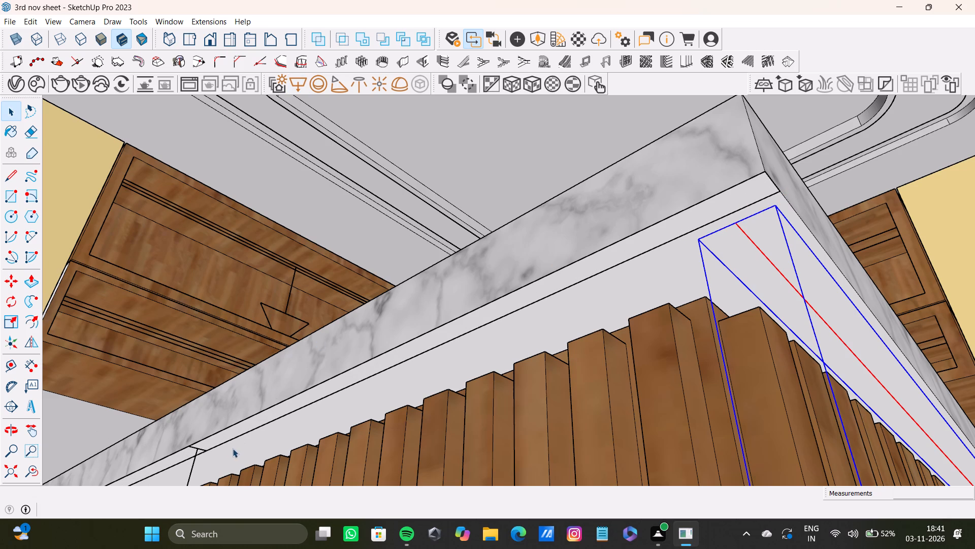
pyautogui.click(196, 448)
pyautogui.press('m')
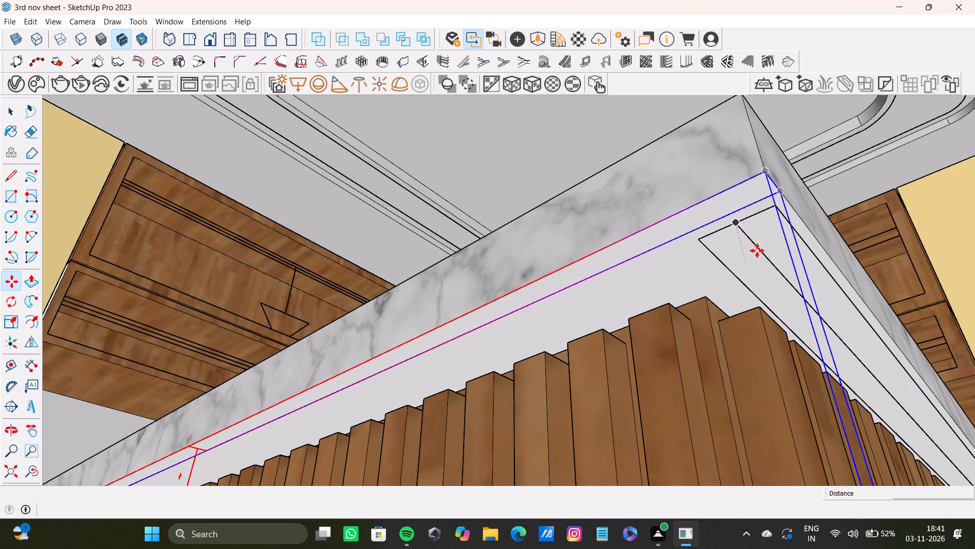
pyautogui.scroll(3, 779, 201)
pyautogui.click(785, 188)
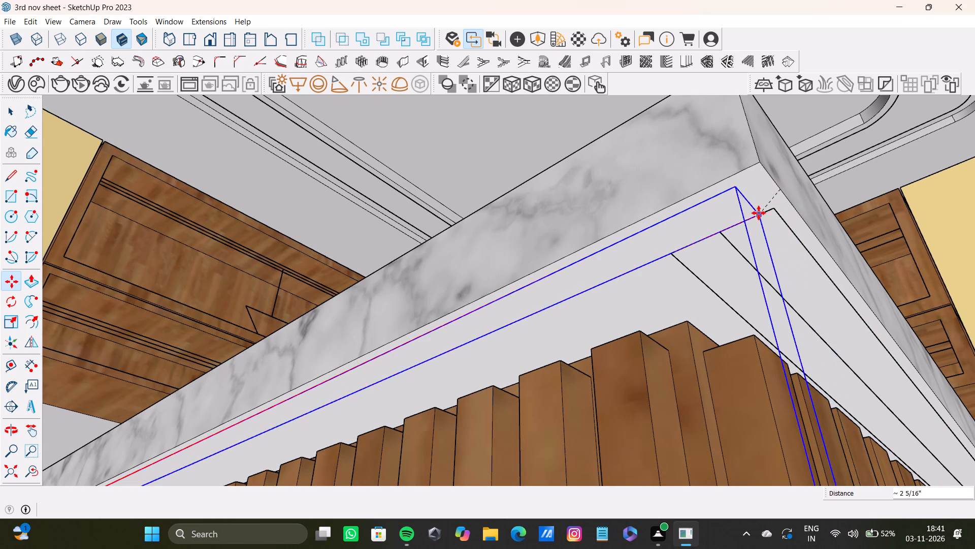
pyautogui.click(771, 213)
# Draw a narrow V-Ray rectangle light under the island's third slatted-side overhang, opposite the front, spanning the countertop's full length.
pyautogui.scroll(-8, 672, 262)
pyautogui.moveTo(582, 320); pyautogui.dragTo(756, 393, button='middle')
pyautogui.scroll(-5, 665, 390)
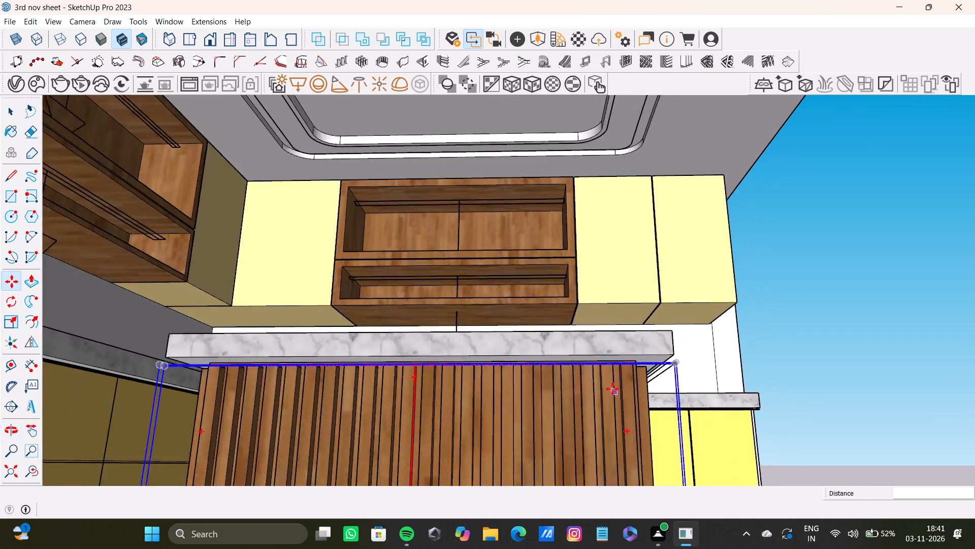
pyautogui.scroll(-4, 612, 389)
pyautogui.keyDown('shift'); pyautogui.moveTo(542, 408); pyautogui.dragTo(745, 424, button='middle'); pyautogui.keyUp('shift')
pyautogui.moveTo(741, 426); pyautogui.dragTo(573, 383, button='middle')
pyautogui.scroll(9, 304, 354)
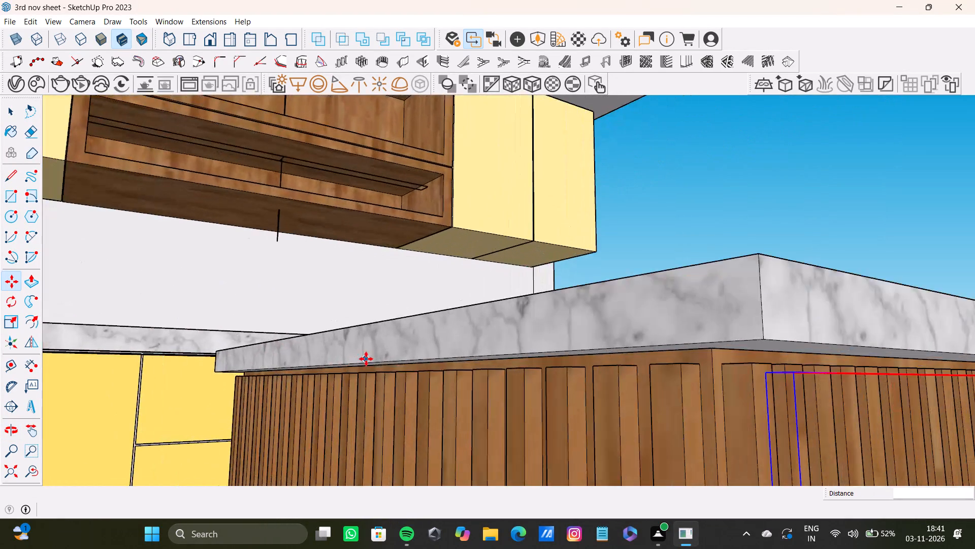
pyautogui.moveTo(367, 358); pyautogui.dragTo(508, 281, button='middle')
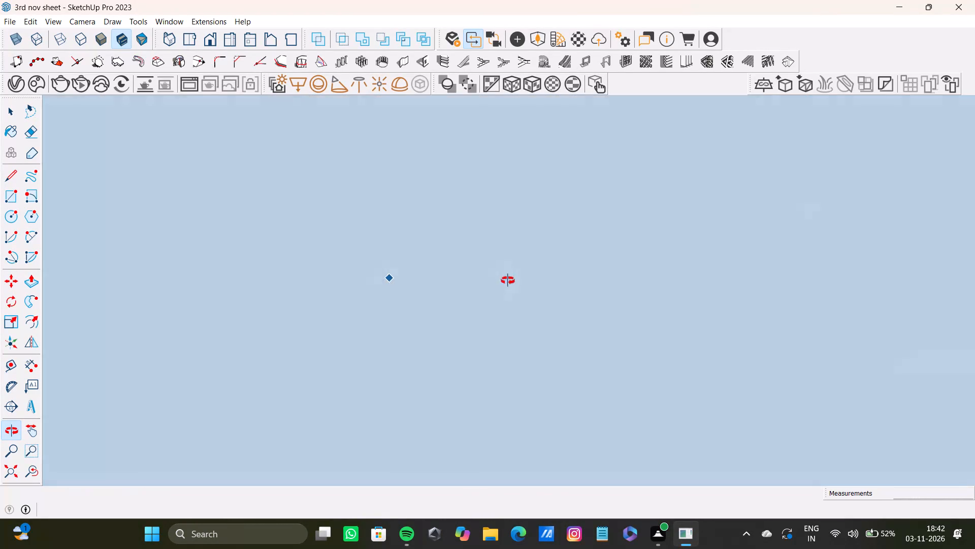
pyautogui.moveTo(508, 281); pyautogui.dragTo(424, 309, button='middle')
pyautogui.keyDown('shift'); pyautogui.moveTo(343, 333); pyautogui.dragTo(391, 284, button='middle'); pyautogui.keyUp('shift')
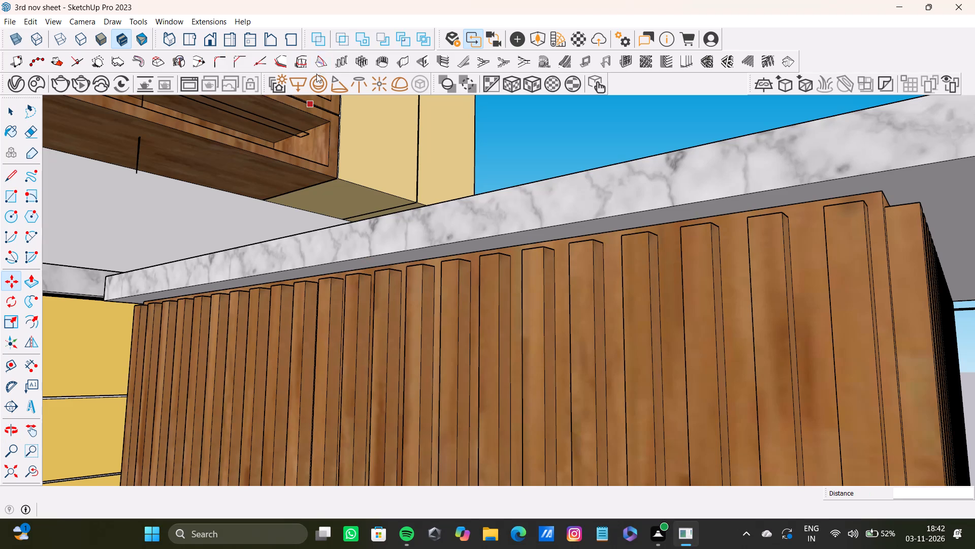
pyautogui.click(299, 83)
pyautogui.moveTo(158, 298); pyautogui.dragTo(237, 242, button='middle')
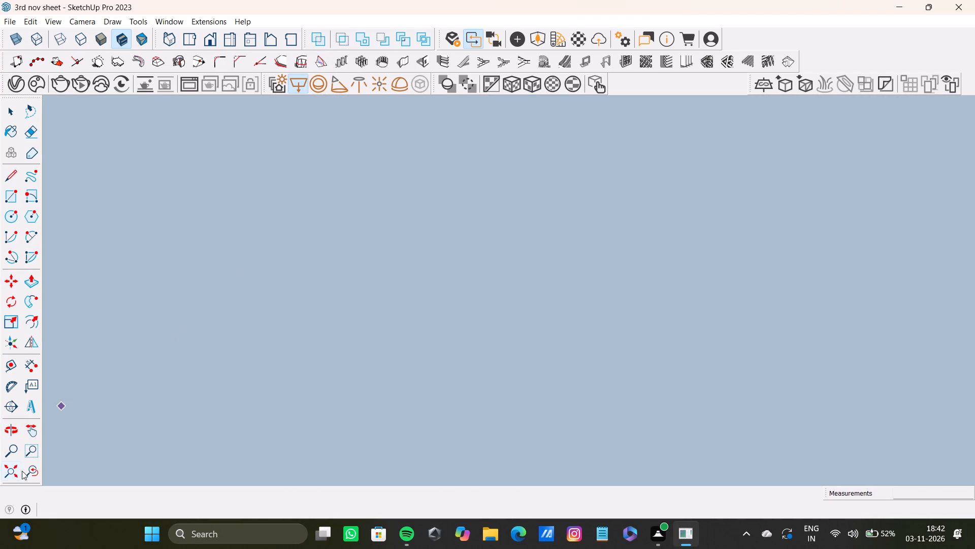
pyautogui.click(23, 471)
pyautogui.scroll(5, 248, 330)
pyautogui.moveTo(231, 379); pyautogui.dragTo(261, 298, button='middle')
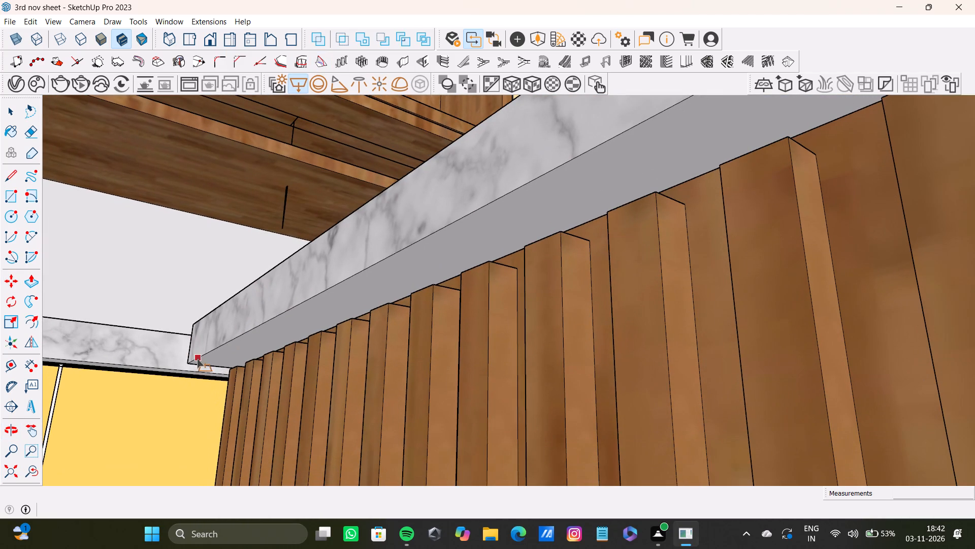
pyautogui.click(193, 363)
pyautogui.scroll(-4, 620, 261)
pyautogui.keyDown('shift'); pyautogui.moveTo(744, 190); pyautogui.dragTo(376, 253, button='middle'); pyautogui.keyUp('shift')
pyautogui.scroll(1, 376, 253)
pyautogui.scroll(-4, 405, 204)
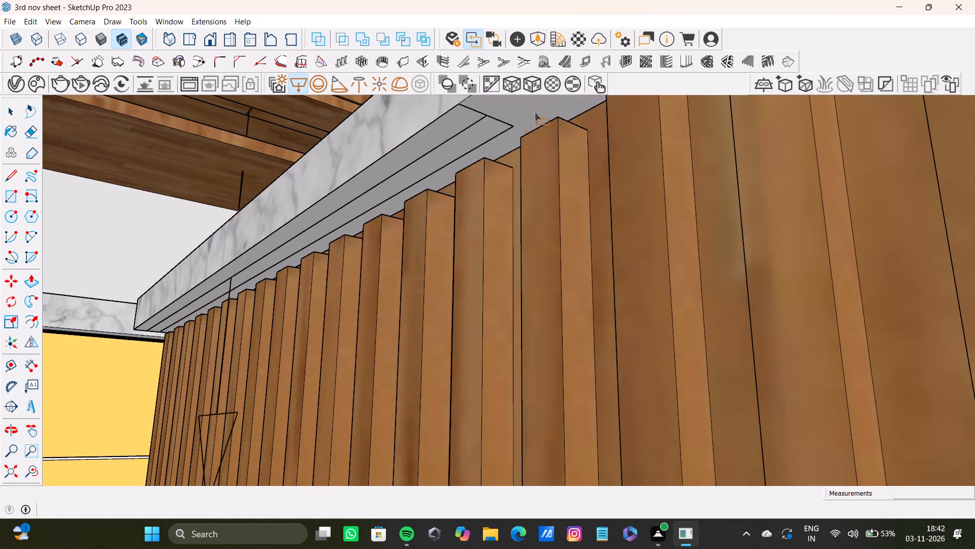
pyautogui.keyDown('shift'); pyautogui.moveTo(536, 112); pyautogui.dragTo(425, 330, button='middle'); pyautogui.keyUp('shift')
pyautogui.moveTo(637, 268); pyautogui.dragTo(373, 340, button='middle')
pyautogui.scroll(-9, 621, 331)
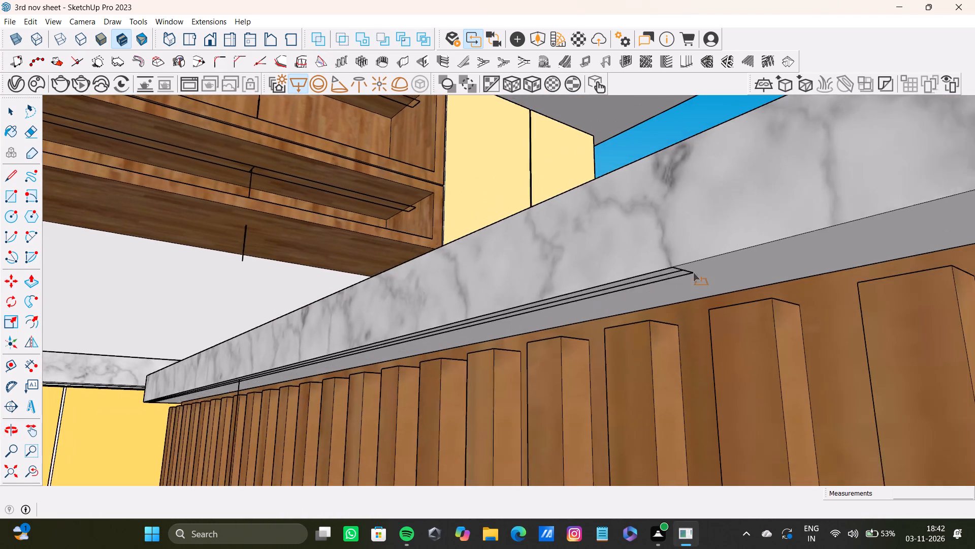
pyautogui.scroll(-2, 693, 272)
pyautogui.keyDown('shift'); pyautogui.moveTo(701, 273); pyautogui.dragTo(354, 364, button='middle'); pyautogui.keyUp('shift')
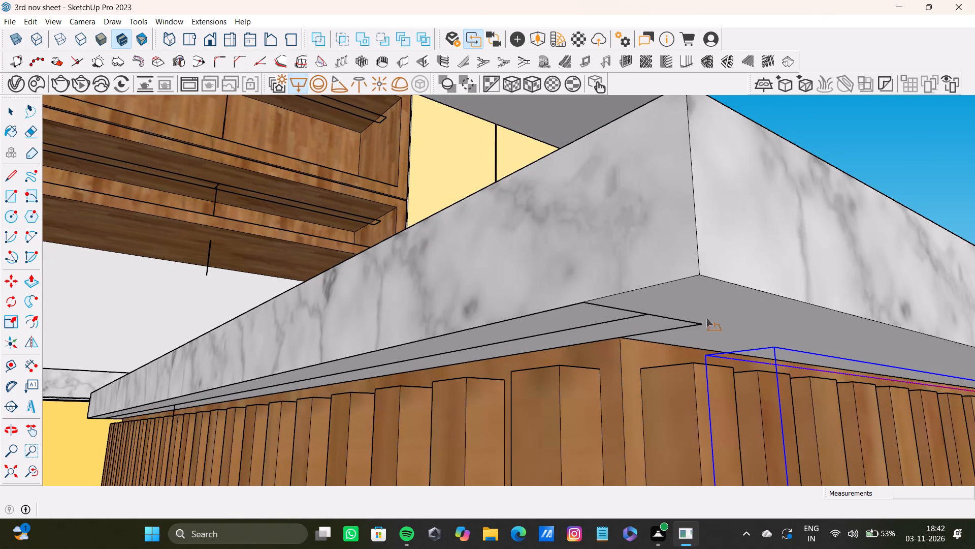
pyautogui.click(756, 292)
# Move the third side's rectangle light down from the overhang so its end corner meets the adjoining side light's corner.
pyautogui.press('space')
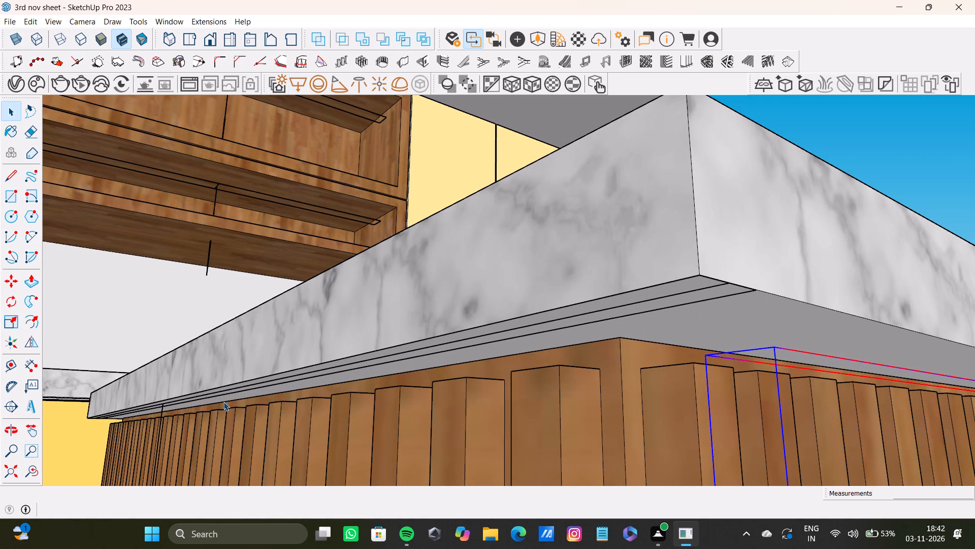
pyautogui.moveTo(223, 402); pyautogui.dragTo(419, 294, button='middle')
pyautogui.scroll(14, 331, 301)
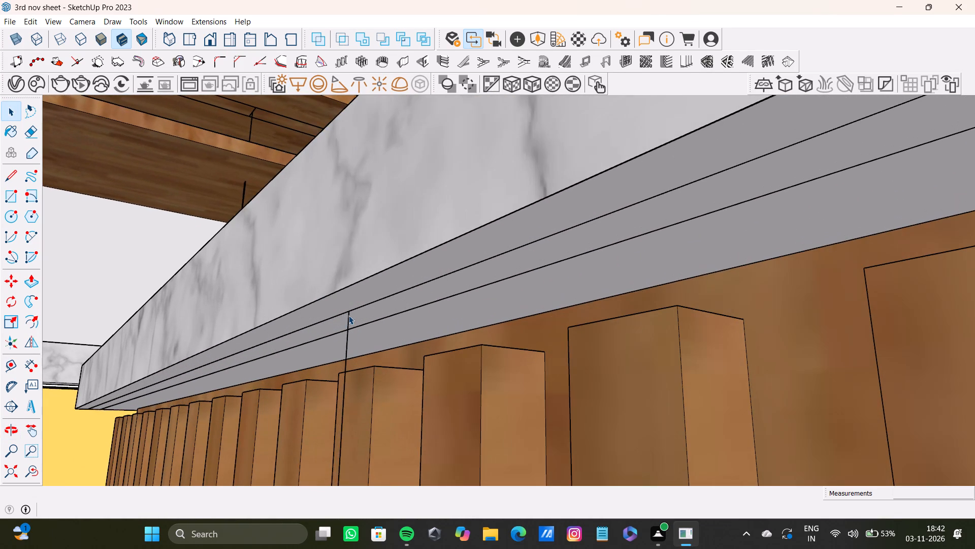
pyautogui.click(348, 315)
pyautogui.press('m')
pyautogui.scroll(-6, 708, 245)
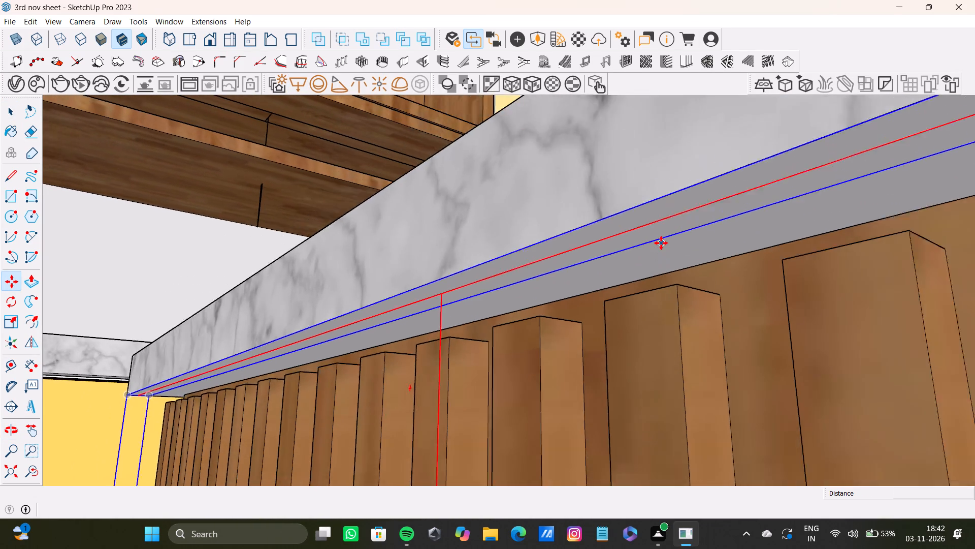
pyautogui.scroll(-8, 661, 243)
pyautogui.keyDown('shift'); pyautogui.moveTo(664, 236); pyautogui.dragTo(415, 302, button='middle'); pyautogui.keyUp('shift')
pyautogui.scroll(-4, 905, 205)
pyautogui.keyDown('shift'); pyautogui.moveTo(849, 192); pyautogui.dragTo(437, 302, button='middle'); pyautogui.keyUp('shift')
pyautogui.scroll(-3, 667, 211)
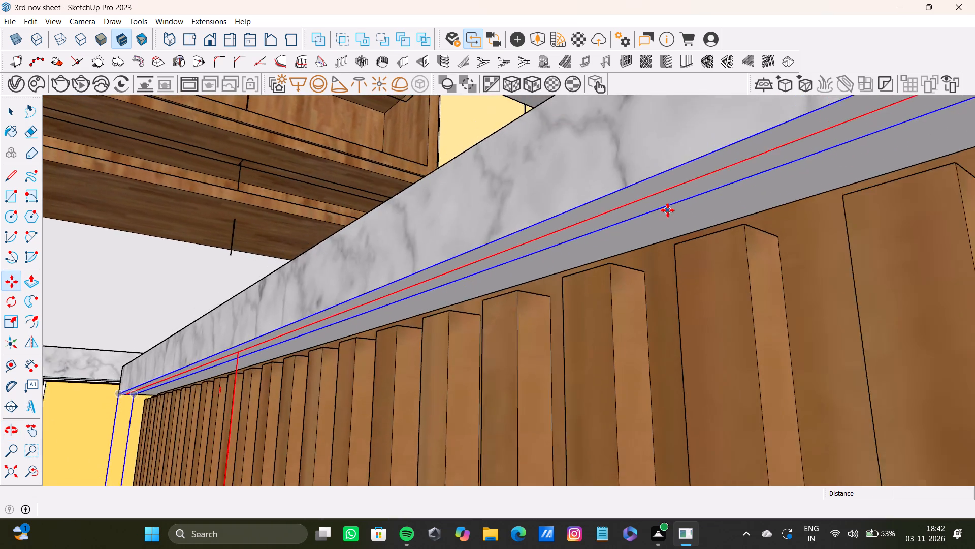
pyautogui.scroll(-5, 668, 210)
pyautogui.keyDown('shift'); pyautogui.moveTo(688, 192); pyautogui.dragTo(401, 289, button='middle'); pyautogui.keyUp('shift')
pyautogui.scroll(-4, 525, 241)
pyautogui.keyDown('shift'); pyautogui.moveTo(561, 236); pyautogui.dragTo(516, 256, button='middle'); pyautogui.keyUp('shift')
pyautogui.scroll(9, 616, 207)
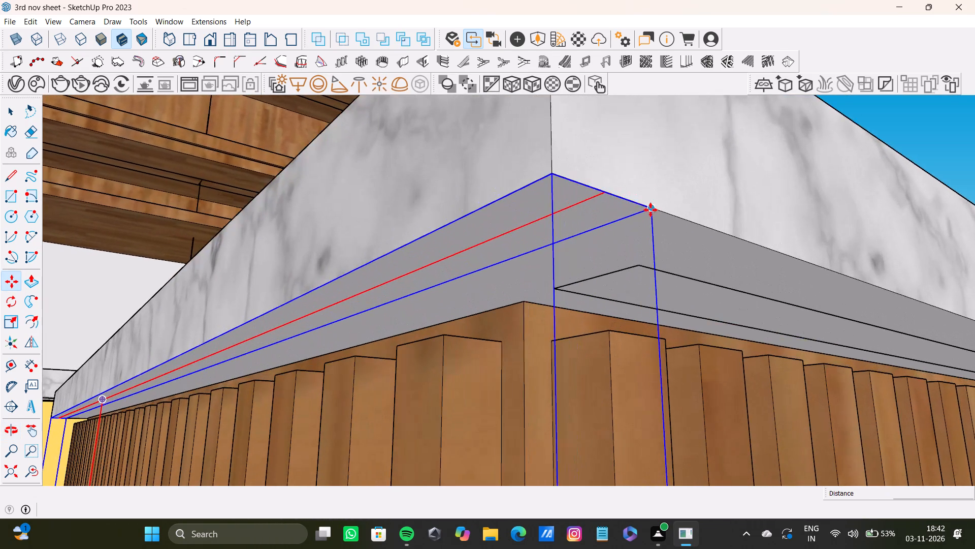
pyautogui.click(651, 210)
pyautogui.click(637, 268)
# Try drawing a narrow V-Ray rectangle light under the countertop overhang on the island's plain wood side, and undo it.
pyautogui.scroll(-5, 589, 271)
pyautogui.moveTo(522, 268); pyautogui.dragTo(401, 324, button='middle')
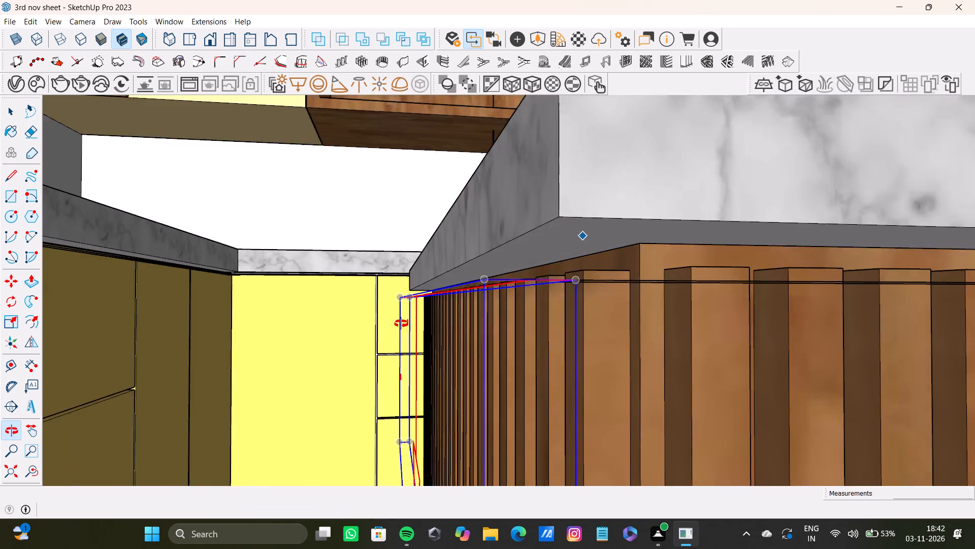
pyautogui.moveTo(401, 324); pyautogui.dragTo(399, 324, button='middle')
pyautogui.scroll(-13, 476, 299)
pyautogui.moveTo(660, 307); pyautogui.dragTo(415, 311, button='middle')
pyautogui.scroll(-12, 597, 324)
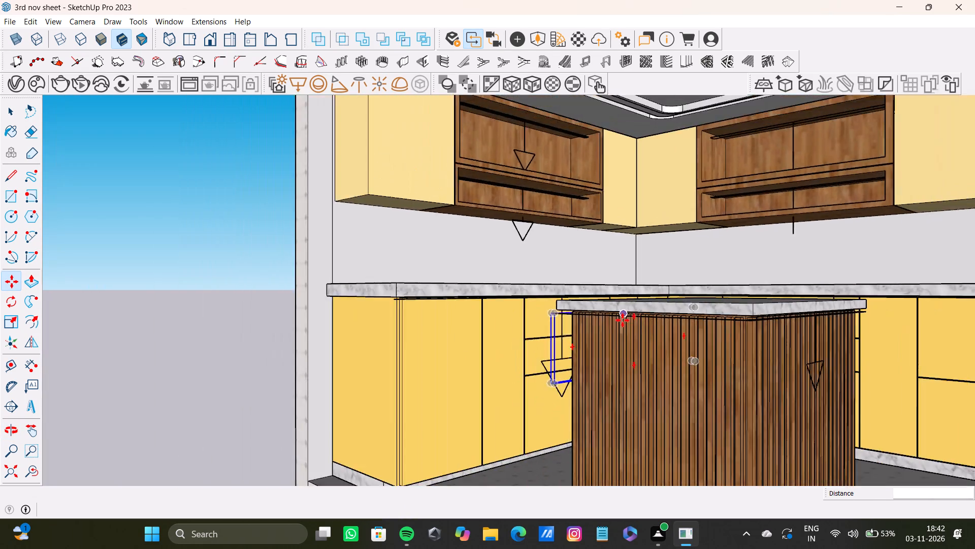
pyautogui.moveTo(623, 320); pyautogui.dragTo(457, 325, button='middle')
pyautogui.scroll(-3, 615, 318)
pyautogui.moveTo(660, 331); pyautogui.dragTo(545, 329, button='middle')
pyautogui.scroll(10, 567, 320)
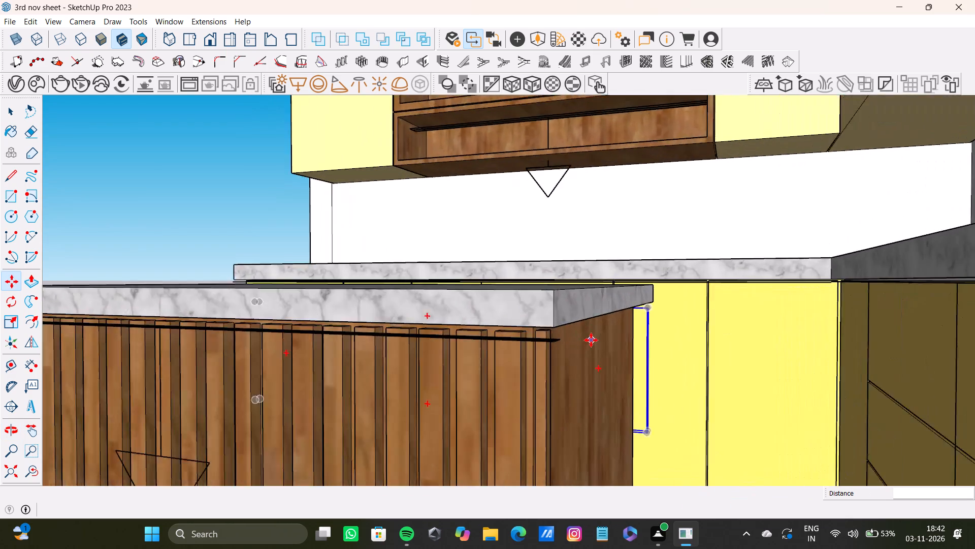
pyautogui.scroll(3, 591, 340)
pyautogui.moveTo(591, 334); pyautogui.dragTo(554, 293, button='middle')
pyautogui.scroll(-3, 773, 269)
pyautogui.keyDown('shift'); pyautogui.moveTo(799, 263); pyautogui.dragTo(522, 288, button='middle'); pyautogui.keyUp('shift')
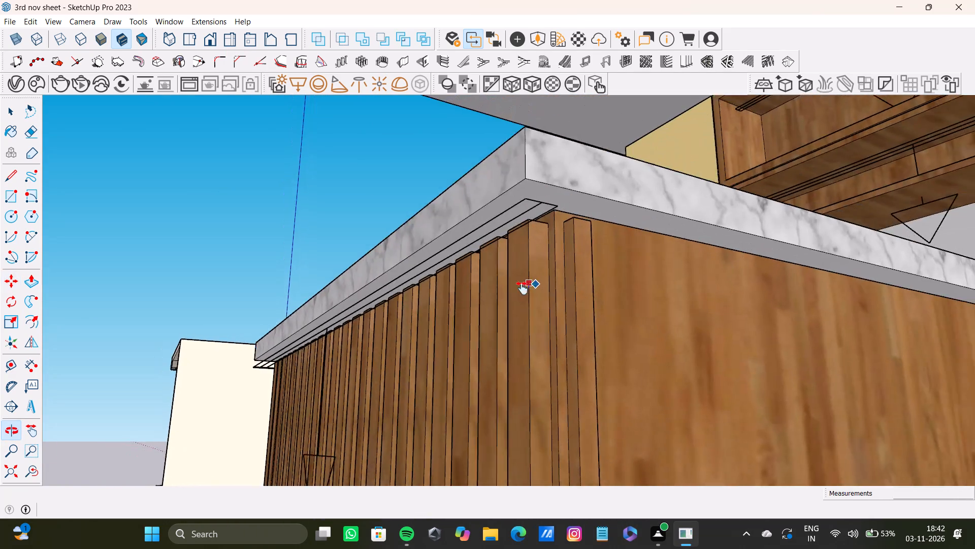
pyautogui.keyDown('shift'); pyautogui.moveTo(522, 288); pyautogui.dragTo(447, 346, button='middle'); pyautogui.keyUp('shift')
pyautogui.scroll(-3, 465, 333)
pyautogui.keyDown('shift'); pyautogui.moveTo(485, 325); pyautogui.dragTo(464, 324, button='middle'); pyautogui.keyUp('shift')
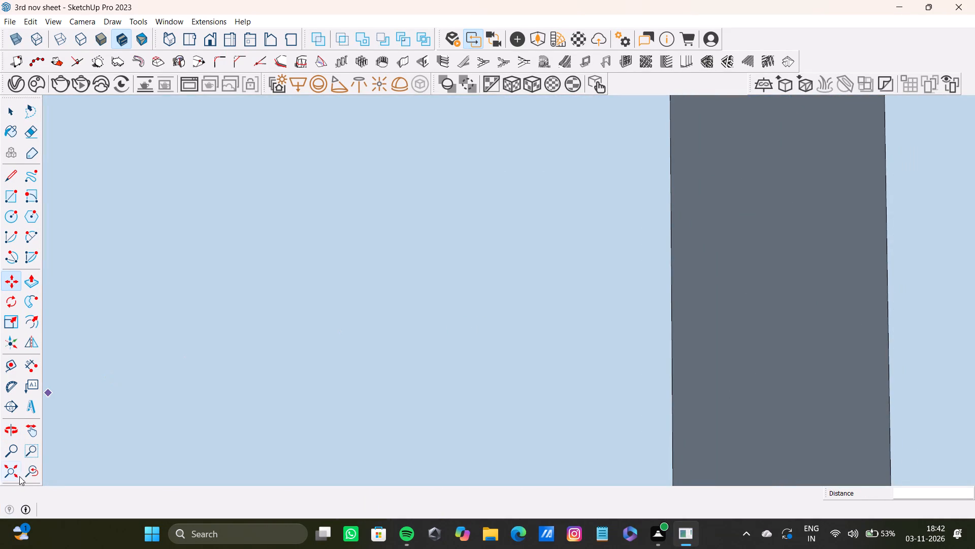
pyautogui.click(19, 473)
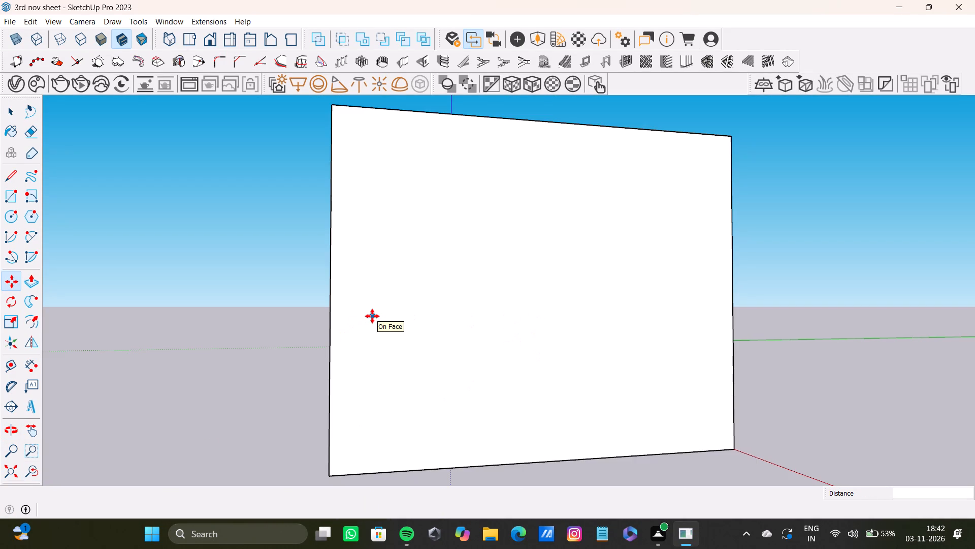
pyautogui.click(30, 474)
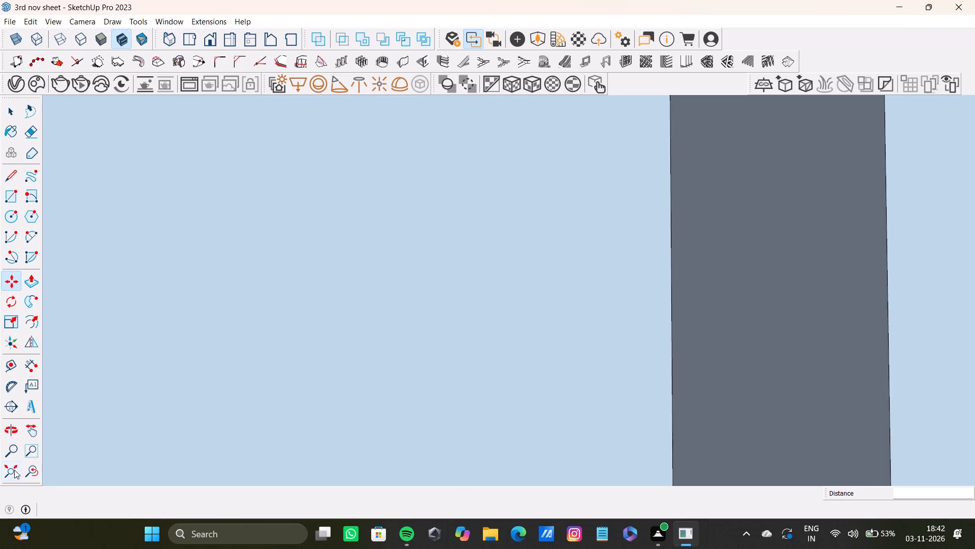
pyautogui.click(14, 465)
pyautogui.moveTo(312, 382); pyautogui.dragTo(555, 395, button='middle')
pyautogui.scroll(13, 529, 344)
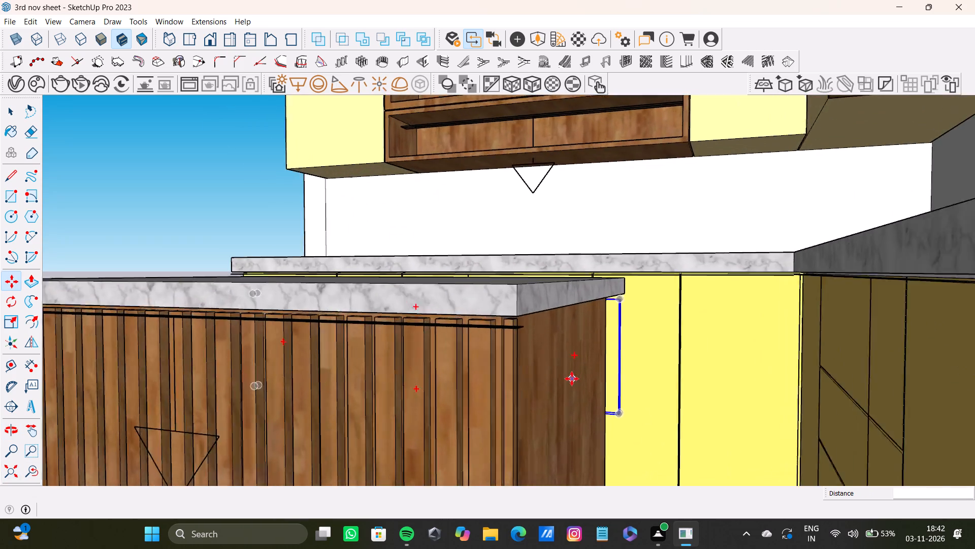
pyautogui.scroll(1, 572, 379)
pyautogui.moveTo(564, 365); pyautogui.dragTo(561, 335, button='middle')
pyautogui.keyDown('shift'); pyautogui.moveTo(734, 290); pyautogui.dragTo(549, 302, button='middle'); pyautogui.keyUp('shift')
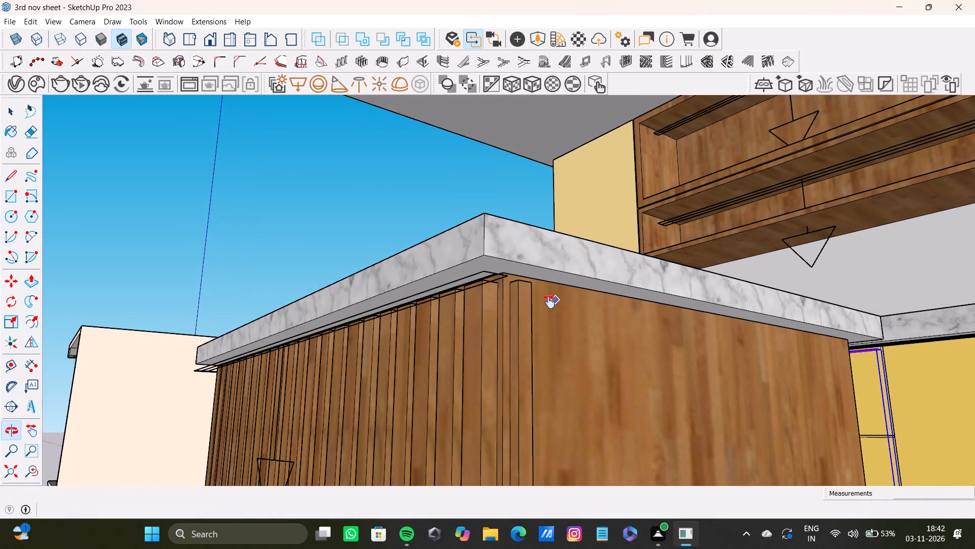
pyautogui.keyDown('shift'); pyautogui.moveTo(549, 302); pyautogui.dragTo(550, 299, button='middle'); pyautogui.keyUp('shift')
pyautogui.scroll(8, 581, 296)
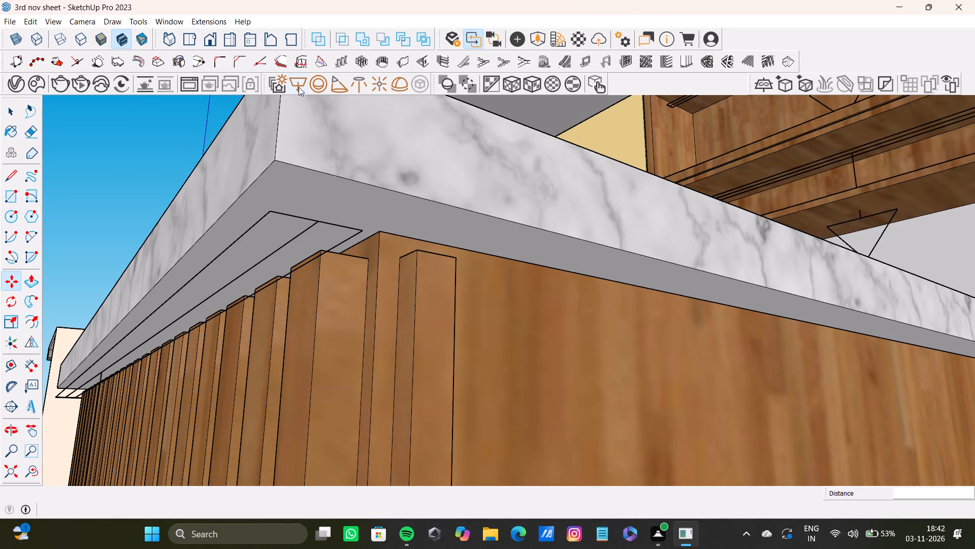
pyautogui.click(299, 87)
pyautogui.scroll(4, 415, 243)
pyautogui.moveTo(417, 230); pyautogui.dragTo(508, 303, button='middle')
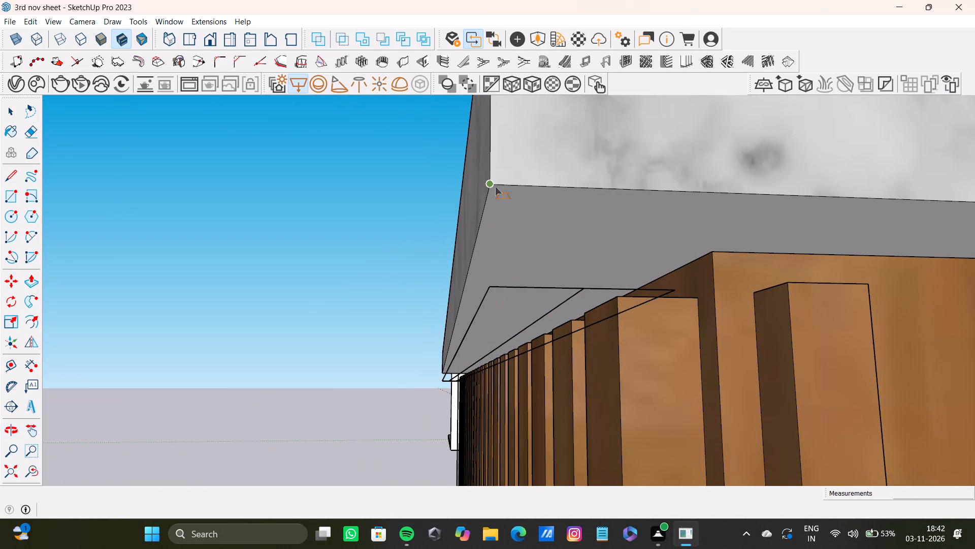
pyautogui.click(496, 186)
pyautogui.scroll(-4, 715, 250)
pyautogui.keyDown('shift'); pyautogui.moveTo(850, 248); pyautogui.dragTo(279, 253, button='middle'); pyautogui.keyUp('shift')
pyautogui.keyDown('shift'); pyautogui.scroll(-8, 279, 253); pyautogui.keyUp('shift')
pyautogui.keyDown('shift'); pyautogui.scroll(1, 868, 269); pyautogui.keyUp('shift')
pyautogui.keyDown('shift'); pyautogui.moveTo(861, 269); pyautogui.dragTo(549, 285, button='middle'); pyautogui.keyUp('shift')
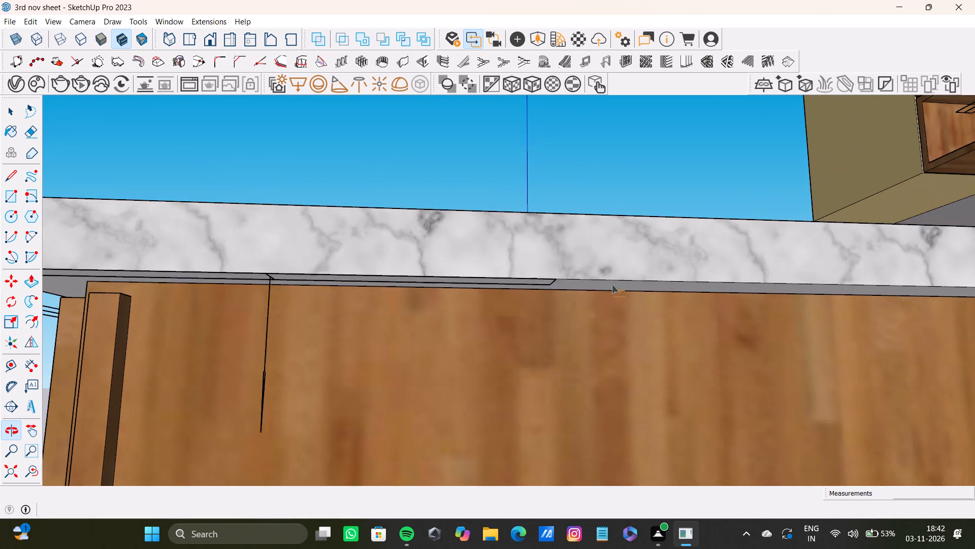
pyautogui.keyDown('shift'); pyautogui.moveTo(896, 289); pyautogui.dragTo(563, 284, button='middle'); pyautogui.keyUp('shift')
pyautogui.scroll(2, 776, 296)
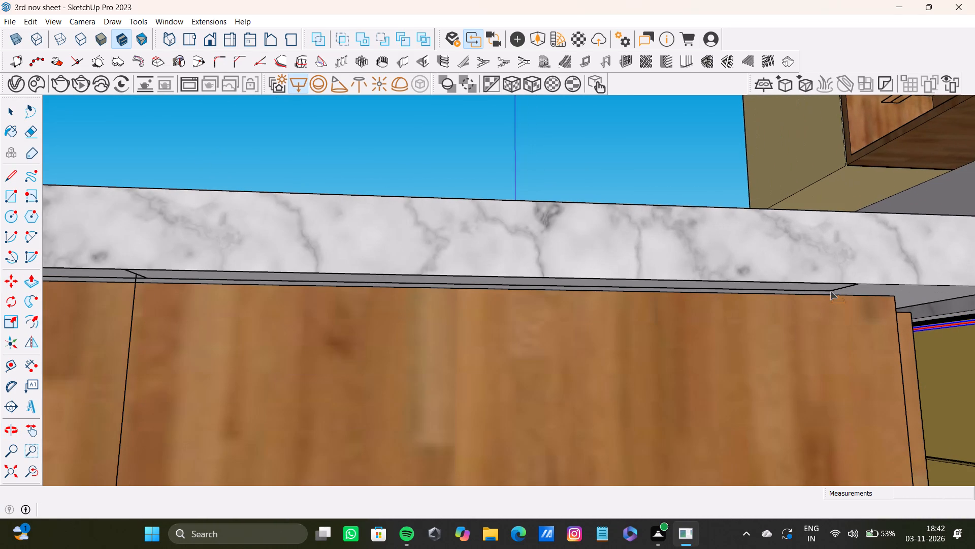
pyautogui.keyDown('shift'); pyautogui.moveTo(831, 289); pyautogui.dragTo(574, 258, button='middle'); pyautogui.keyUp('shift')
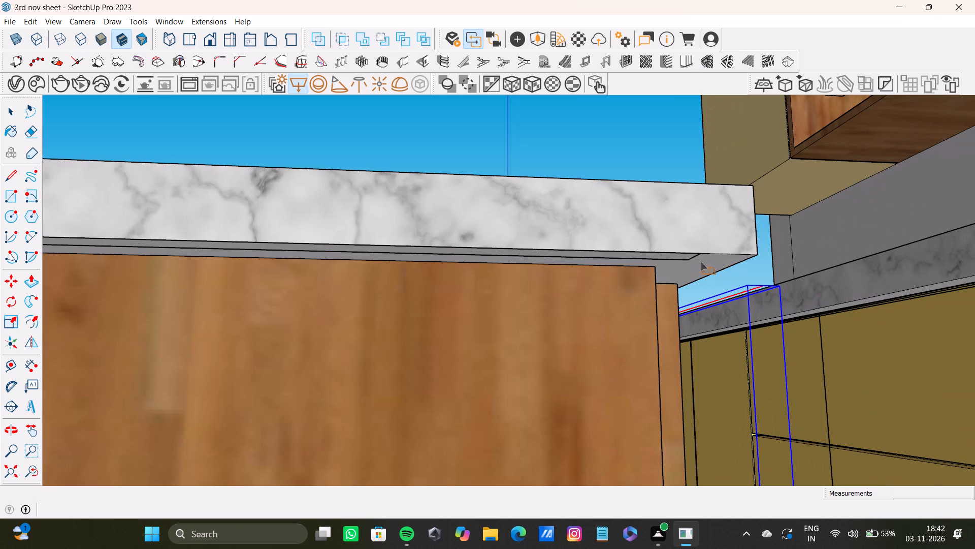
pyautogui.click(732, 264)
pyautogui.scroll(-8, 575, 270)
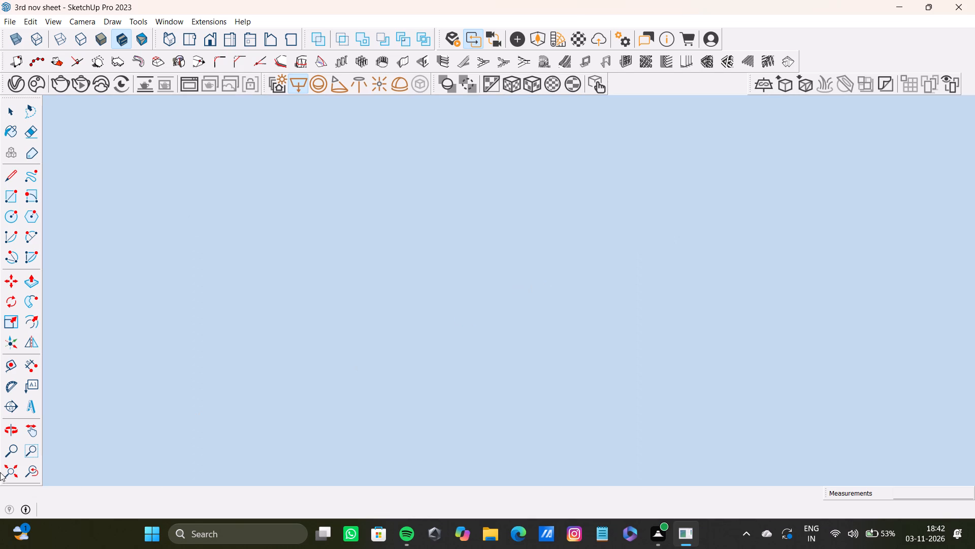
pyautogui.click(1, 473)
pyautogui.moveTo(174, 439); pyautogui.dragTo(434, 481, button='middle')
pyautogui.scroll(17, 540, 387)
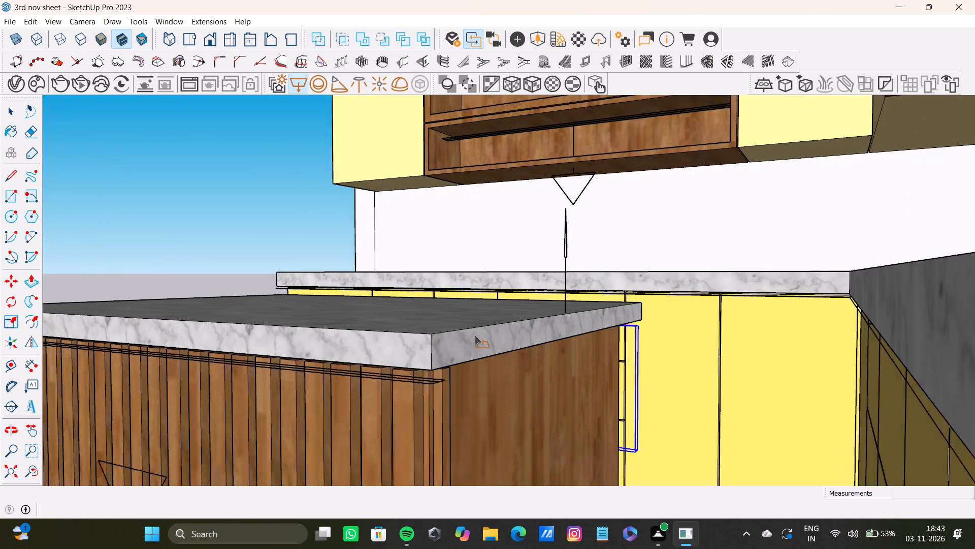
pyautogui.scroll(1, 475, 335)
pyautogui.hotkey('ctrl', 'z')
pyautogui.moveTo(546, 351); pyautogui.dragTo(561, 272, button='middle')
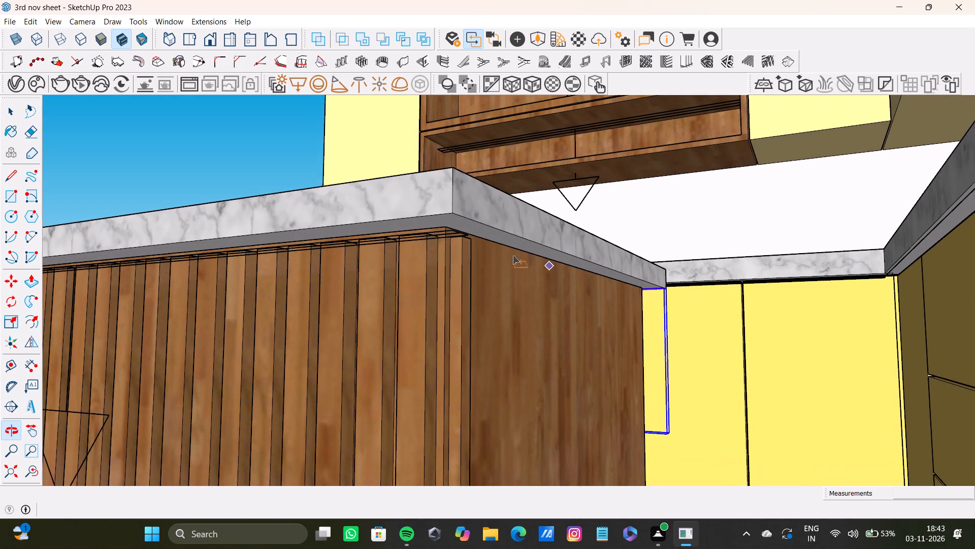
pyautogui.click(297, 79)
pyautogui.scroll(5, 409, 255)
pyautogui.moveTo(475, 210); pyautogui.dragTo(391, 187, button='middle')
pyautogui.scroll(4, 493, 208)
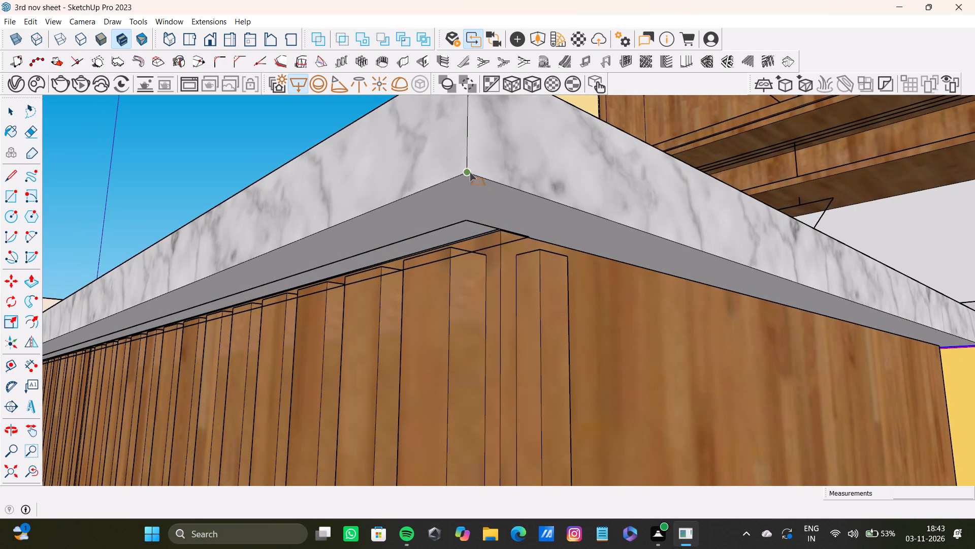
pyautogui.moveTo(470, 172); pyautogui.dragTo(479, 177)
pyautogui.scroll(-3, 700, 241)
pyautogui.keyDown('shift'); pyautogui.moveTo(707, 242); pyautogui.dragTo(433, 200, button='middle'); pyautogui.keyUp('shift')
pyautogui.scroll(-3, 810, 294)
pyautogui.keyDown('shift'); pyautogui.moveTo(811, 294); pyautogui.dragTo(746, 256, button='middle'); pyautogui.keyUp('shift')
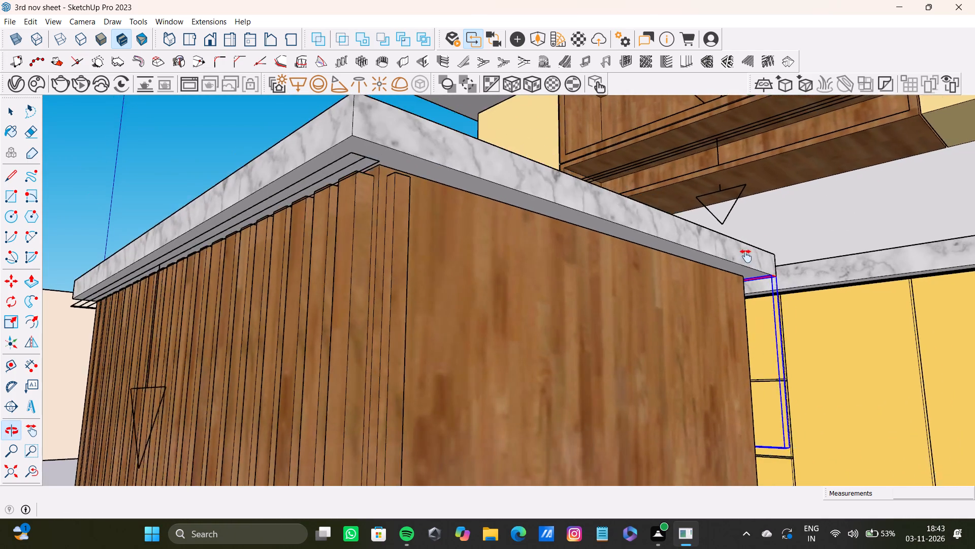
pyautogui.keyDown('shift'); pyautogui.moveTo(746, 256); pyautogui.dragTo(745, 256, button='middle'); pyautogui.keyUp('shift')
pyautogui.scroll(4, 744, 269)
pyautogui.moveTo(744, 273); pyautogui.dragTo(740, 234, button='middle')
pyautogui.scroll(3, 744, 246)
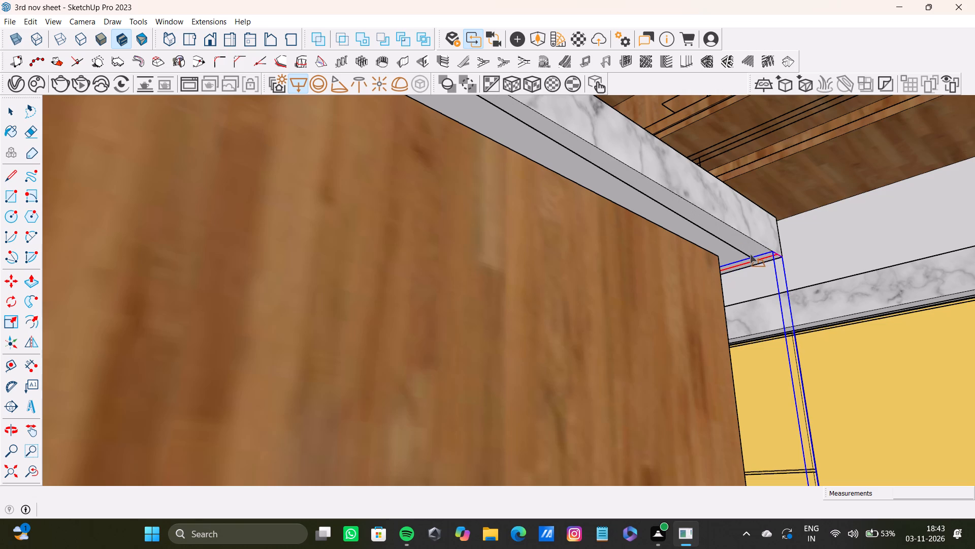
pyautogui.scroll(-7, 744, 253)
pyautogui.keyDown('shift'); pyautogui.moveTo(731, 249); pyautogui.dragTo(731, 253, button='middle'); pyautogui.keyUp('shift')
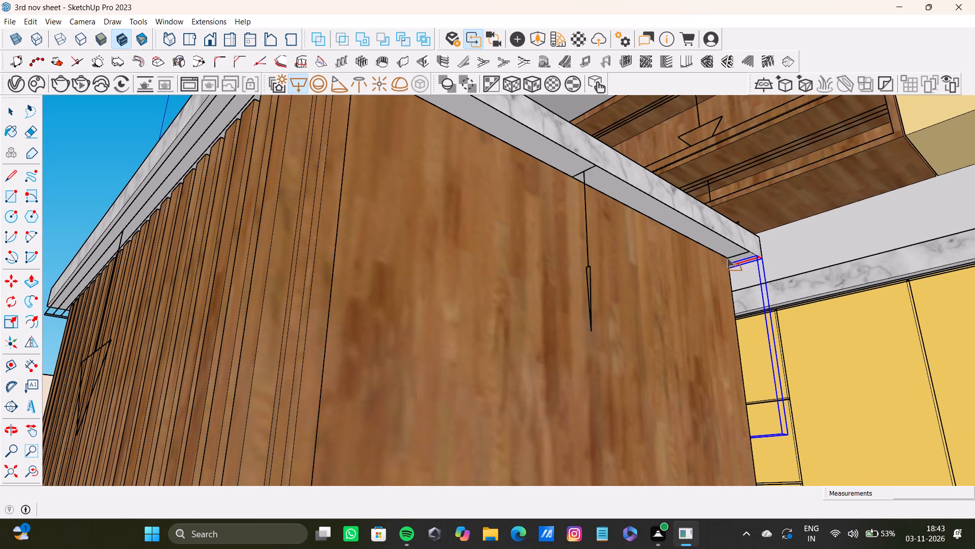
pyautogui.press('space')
# Draw a narrow V-Ray rectangle light under the countertop overhang on the island's plain wood side, spanning its full length.
pyautogui.click(306, 82)
pyautogui.moveTo(369, 113); pyautogui.dragTo(405, 221, button='middle')
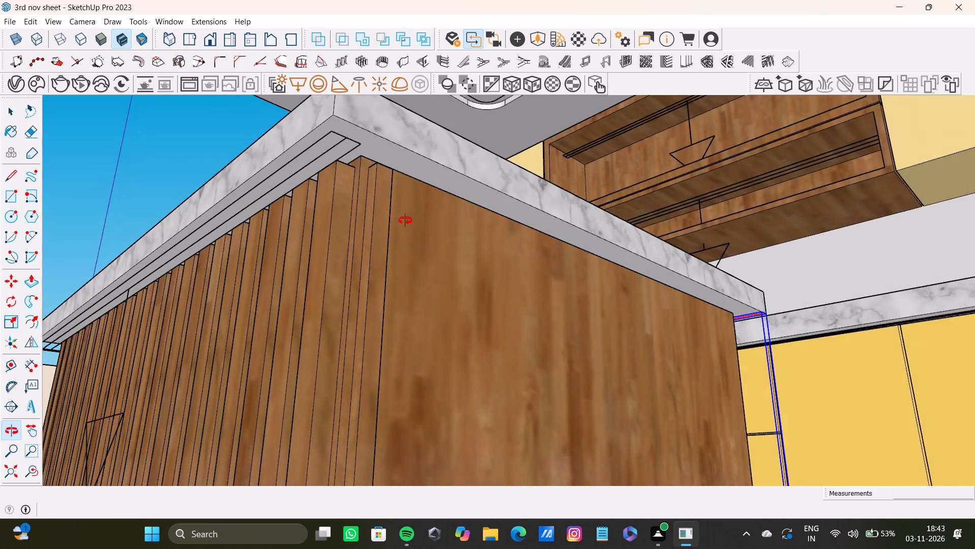
pyautogui.moveTo(405, 221); pyautogui.dragTo(403, 214, button='middle')
pyautogui.scroll(2, 330, 121)
pyautogui.click(335, 115)
pyautogui.scroll(-4, 651, 192)
pyautogui.keyDown('shift'); pyautogui.middleClick(651, 207); pyautogui.keyUp('shift')
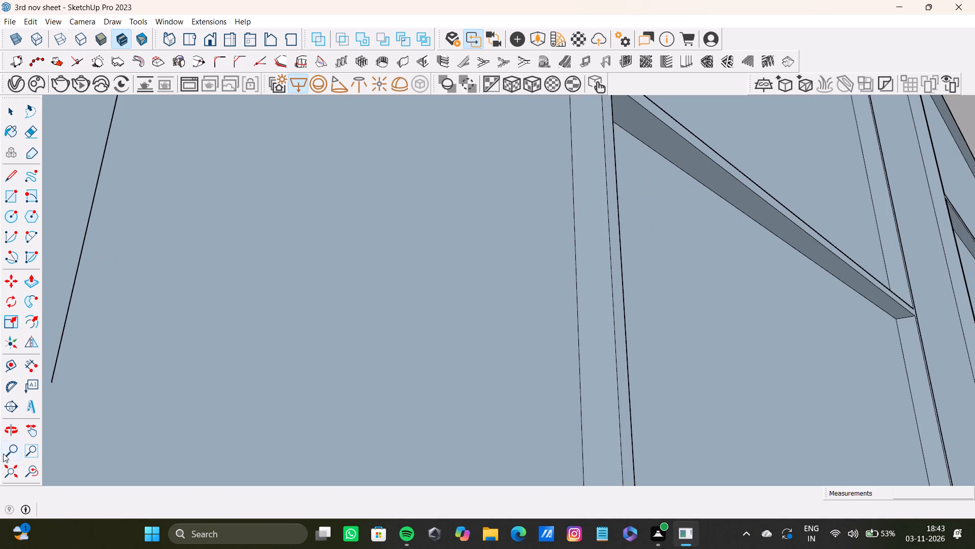
pyautogui.click(11, 465)
pyautogui.moveTo(349, 347); pyautogui.dragTo(413, 370, button='middle')
pyautogui.scroll(9, 578, 304)
pyautogui.keyDown('shift'); pyautogui.moveTo(733, 333); pyautogui.dragTo(699, 190, button='middle'); pyautogui.keyUp('shift')
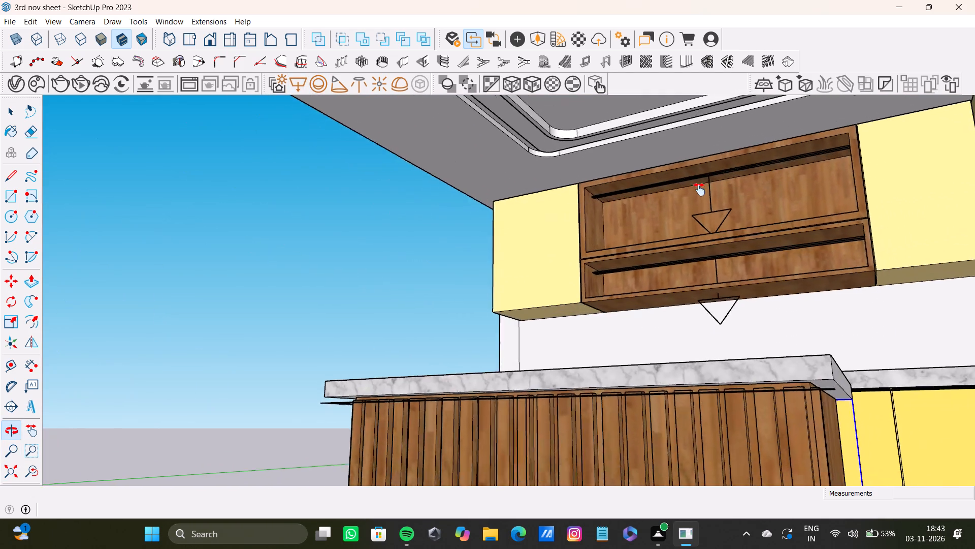
pyautogui.keyDown('shift'); pyautogui.moveTo(699, 190); pyautogui.dragTo(644, 179, button='middle'); pyautogui.keyUp('shift')
pyautogui.scroll(4, 696, 312)
pyautogui.keyDown('shift'); pyautogui.moveTo(686, 340); pyautogui.dragTo(667, 243, button='middle'); pyautogui.keyUp('shift')
pyautogui.keyDown('shift'); pyautogui.moveTo(770, 187); pyautogui.dragTo(811, 340, button='middle'); pyautogui.keyUp('shift')
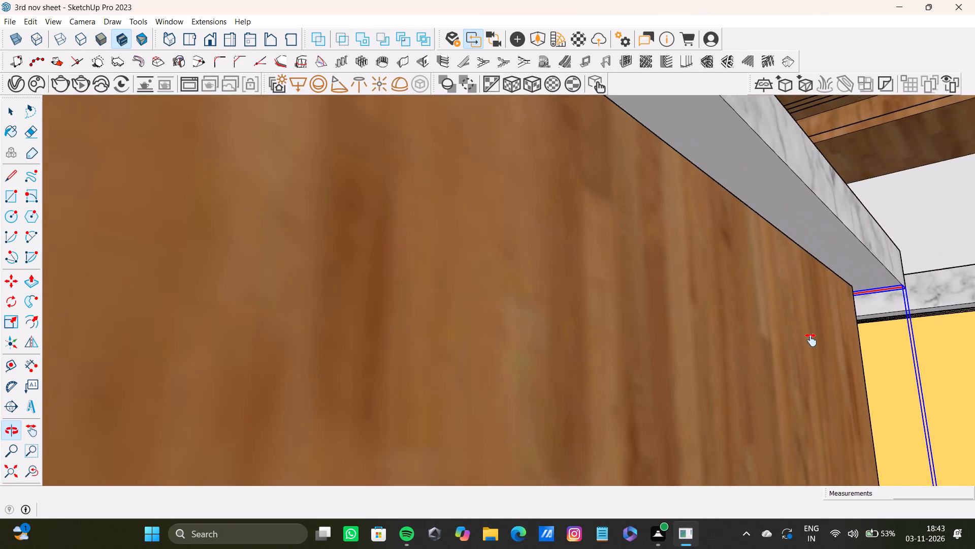
pyautogui.keyDown('shift'); pyautogui.moveTo(811, 340); pyautogui.dragTo(820, 466, button='middle'); pyautogui.keyUp('shift')
pyautogui.moveTo(890, 387); pyautogui.dragTo(890, 375, button='middle')
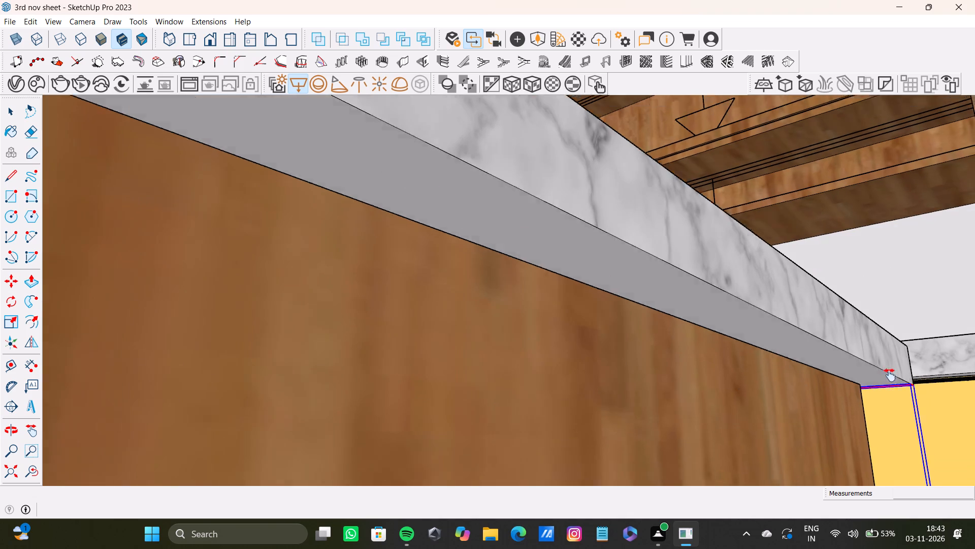
pyautogui.moveTo(890, 375); pyautogui.dragTo(881, 357, button='middle')
pyautogui.scroll(2, 882, 359)
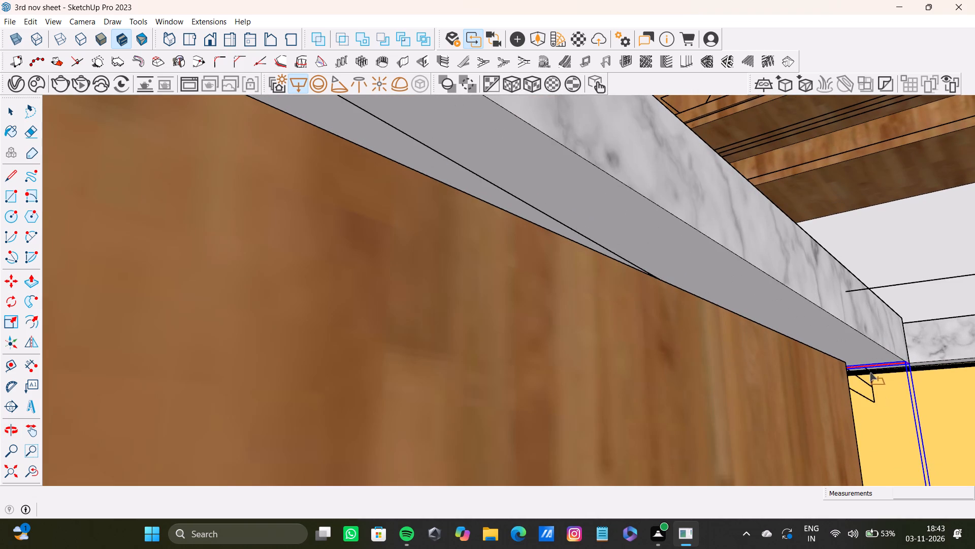
pyautogui.click(866, 359)
pyautogui.press('space')
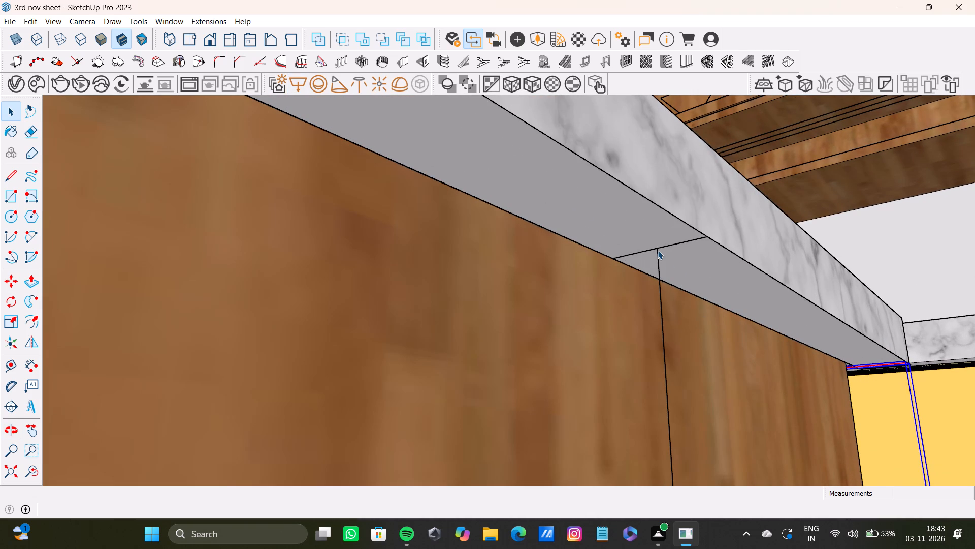
# Move the plain side's rectangle light down from the overhang so its end corner meets the adjoining slatted-side light's corner.
pyautogui.click(657, 248)
pyautogui.scroll(-17, 657, 249)
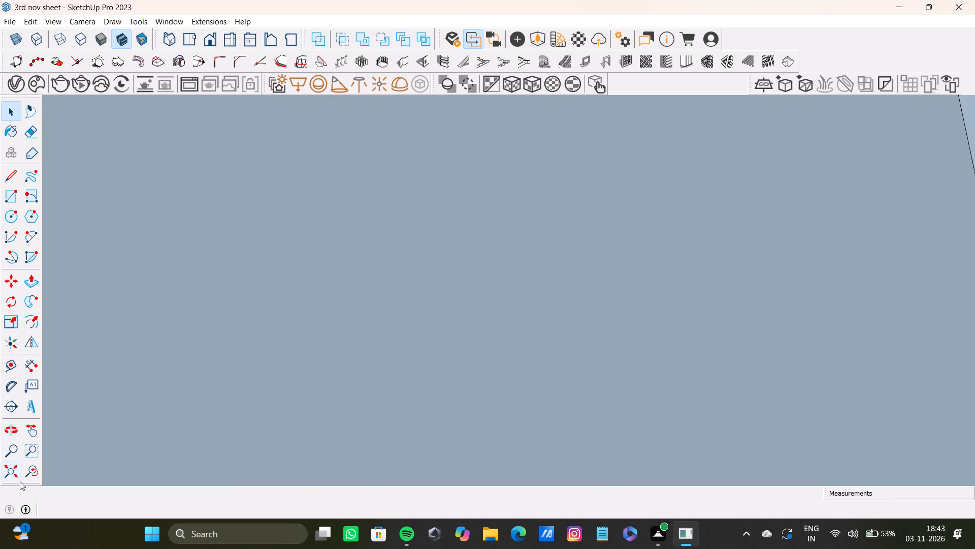
pyautogui.click(31, 475)
pyautogui.moveTo(386, 398); pyautogui.dragTo(422, 406, button='middle')
pyautogui.click(5, 465)
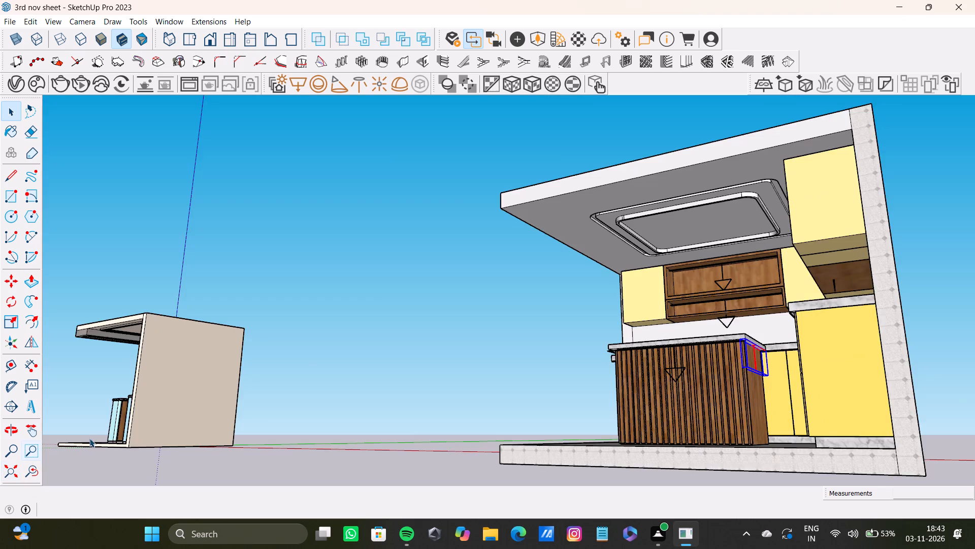
pyautogui.keyDown('shift'); pyautogui.moveTo(386, 310); pyautogui.dragTo(324, 338, button='middle'); pyautogui.keyUp('shift')
pyautogui.scroll(18, 681, 389)
pyautogui.moveTo(653, 390); pyautogui.dragTo(629, 341, button='middle')
pyautogui.press('m')
pyautogui.scroll(4, 632, 371)
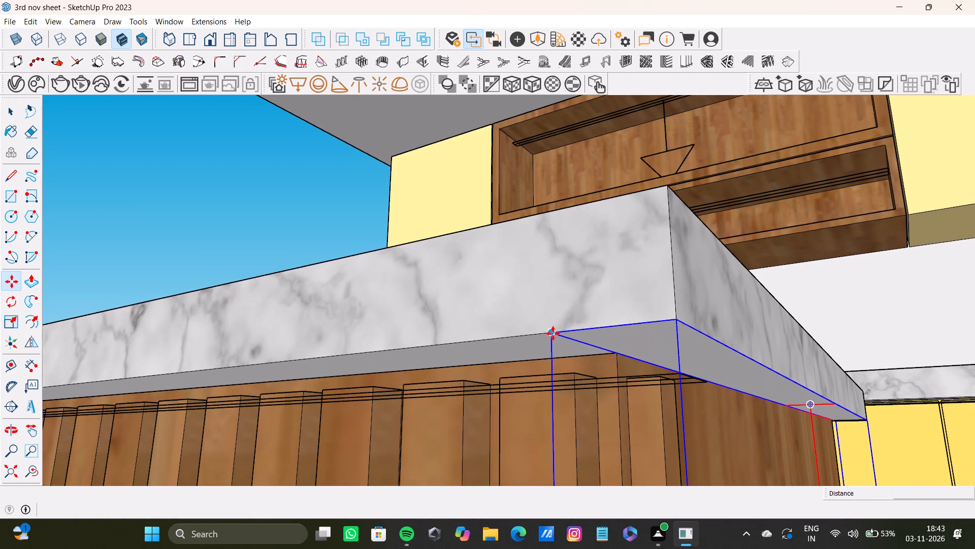
pyautogui.click(553, 333)
pyautogui.click(676, 374)
pyautogui.scroll(-4, 638, 372)
pyautogui.moveTo(619, 373); pyautogui.dragTo(801, 403, button='middle')
pyautogui.scroll(-16, 545, 374)
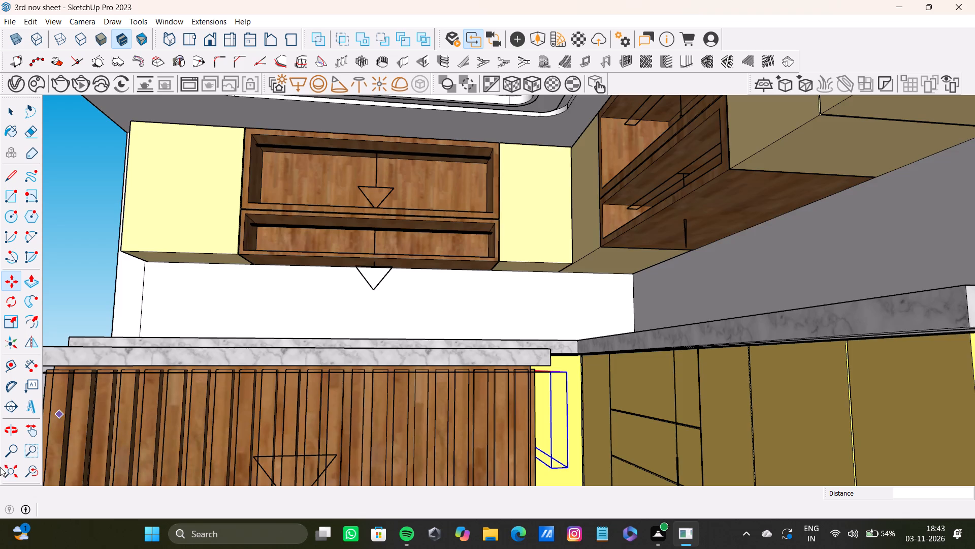
# Select the lower edges of the inner ceiling tray recess around one rounded corner, its short adjoining segment and the adjoining long side.
pyautogui.click(2, 471)
pyautogui.moveTo(281, 421); pyautogui.dragTo(588, 460, button='middle')
pyautogui.keyDown('shift'); pyautogui.scroll(10, 615, 372); pyautogui.keyUp('shift')
pyautogui.moveTo(588, 293); pyautogui.dragTo(465, 294, button='middle')
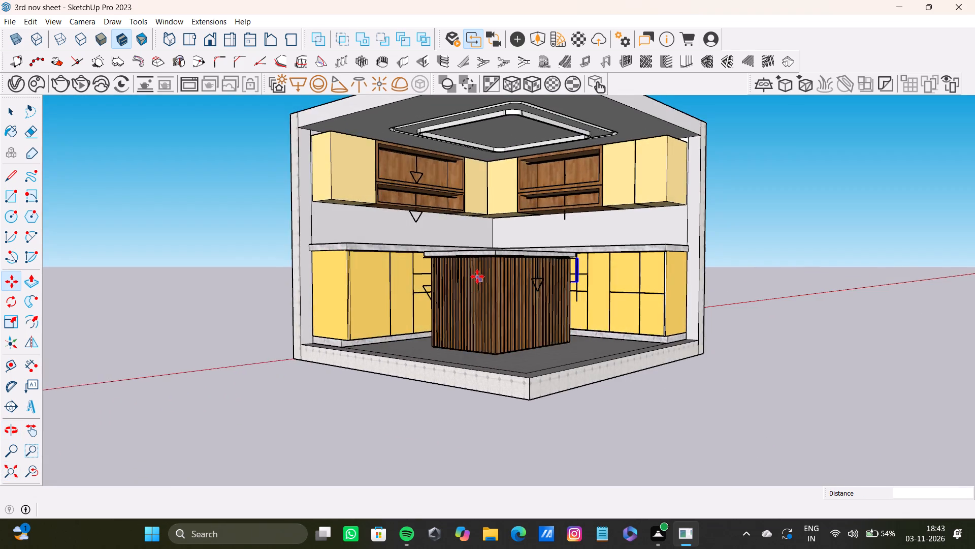
pyautogui.scroll(-5, 497, 281)
pyautogui.moveTo(496, 292); pyautogui.dragTo(393, 290, button='middle')
pyautogui.press('space')
pyautogui.scroll(6, 484, 215)
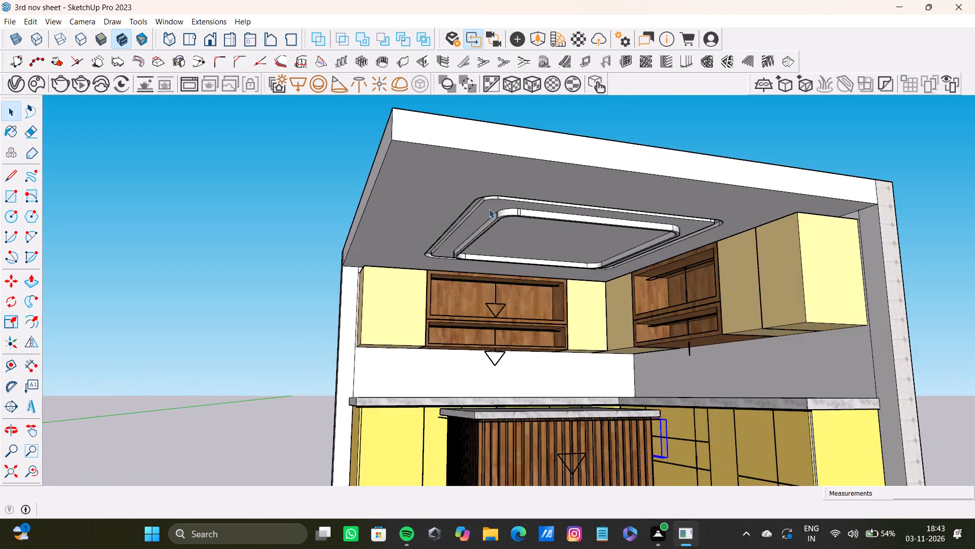
pyautogui.scroll(4, 489, 209)
pyautogui.moveTo(503, 220); pyautogui.dragTo(402, 200, button='middle')
pyautogui.scroll(9, 478, 235)
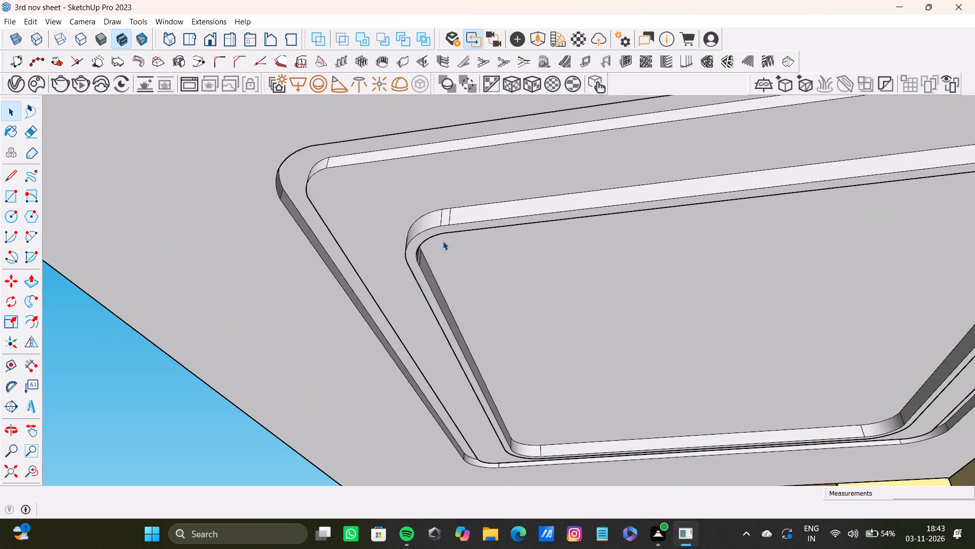
pyautogui.keyDown('shift'); pyautogui.moveTo(439, 233); pyautogui.dragTo(313, 233, button='middle'); pyautogui.keyUp('shift')
pyautogui.scroll(10, 322, 283)
pyautogui.keyDown('shift'); pyautogui.click(355, 308); pyautogui.keyUp('shift')
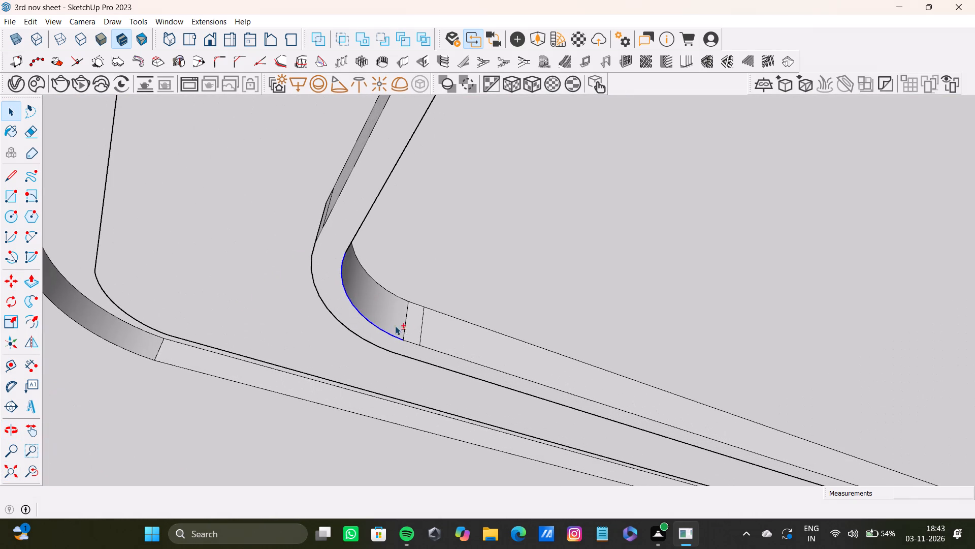
pyautogui.keyDown('shift'); pyautogui.click(422, 346); pyautogui.keyUp('shift')
pyautogui.keyDown('shift'); pyautogui.click(414, 343); pyautogui.keyUp('shift')
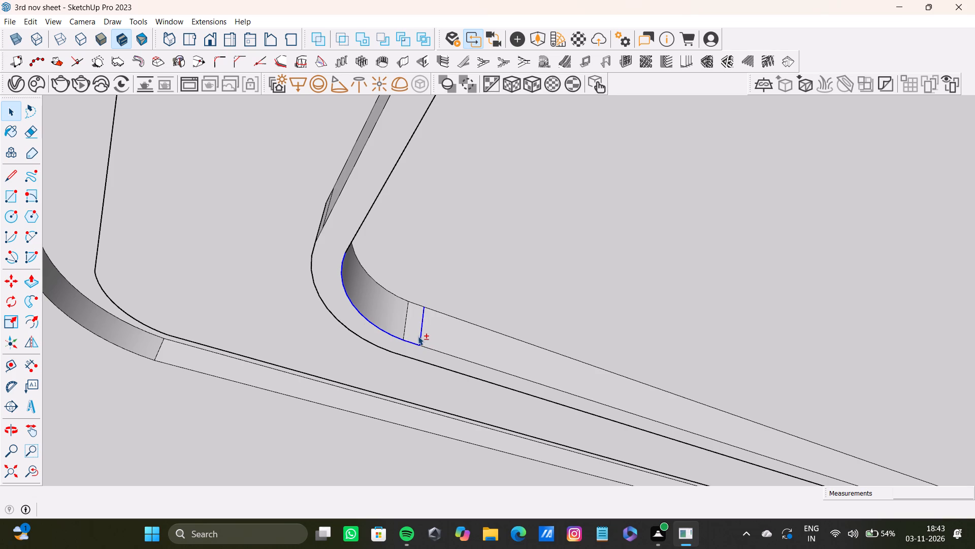
pyautogui.keyDown('shift'); pyautogui.click(420, 336); pyautogui.keyUp('shift')
pyautogui.keyDown('shift'); pyautogui.click(437, 350); pyautogui.keyUp('shift')
pyautogui.keyDown('shift'); pyautogui.scroll(-4, 503, 343); pyautogui.keyUp('shift')
pyautogui.keyDown('shift'); pyautogui.moveTo(528, 354); pyautogui.dragTo(191, 291, button='middle'); pyautogui.keyUp('shift')
pyautogui.keyDown('shift'); pyautogui.scroll(-1, 677, 452); pyautogui.keyUp('shift')
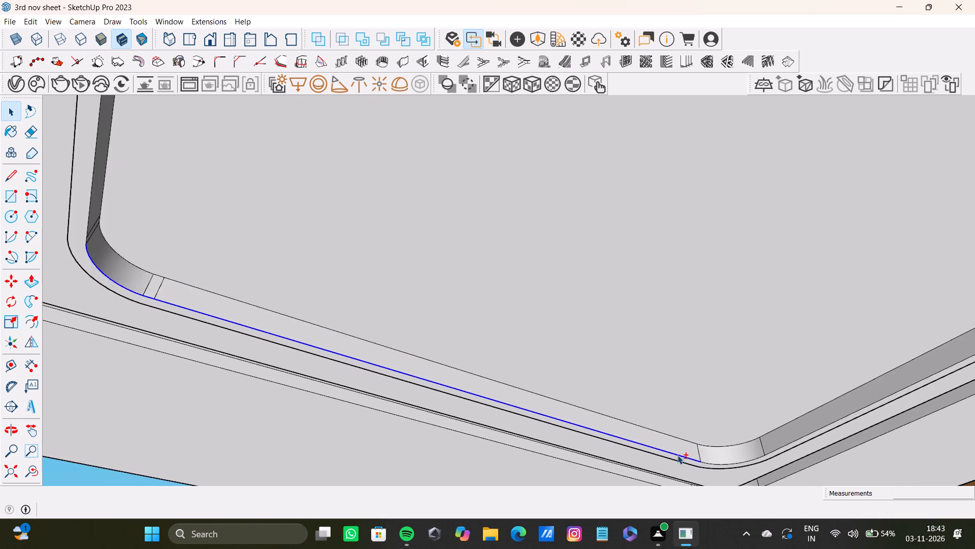
# Extend the selection along the inner recess's lower rim, adding the next two rounded corners and the straight side following each.
pyautogui.keyDown('shift'); pyautogui.scroll(-2, 677, 455); pyautogui.keyUp('shift')
pyautogui.keyDown('shift'); pyautogui.moveTo(668, 432); pyautogui.dragTo(518, 367, button='middle'); pyautogui.keyUp('shift')
pyautogui.keyDown('shift'); pyautogui.scroll(2, 593, 375); pyautogui.keyUp('shift')
pyautogui.moveTo(593, 375); pyautogui.dragTo(751, 414, button='middle')
pyautogui.keyDown('shift'); pyautogui.scroll(5, 493, 403); pyautogui.keyUp('shift')
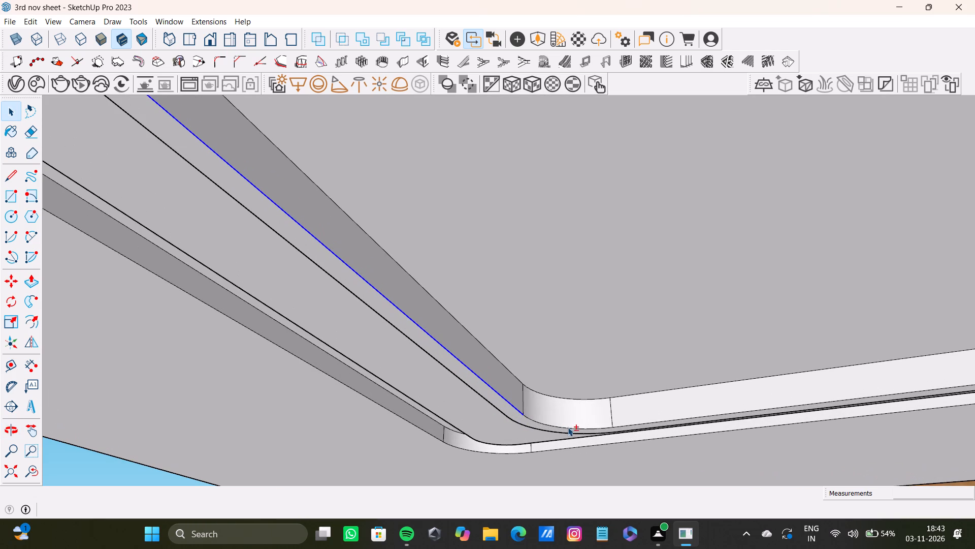
pyautogui.keyDown('shift'); pyautogui.click(568, 427); pyautogui.keyUp('shift')
pyautogui.keyDown('shift'); pyautogui.click(649, 423); pyautogui.keyUp('shift')
pyautogui.keyDown('shift'); pyautogui.scroll(-4, 649, 419); pyautogui.keyUp('shift')
pyautogui.keyDown('shift'); pyautogui.moveTo(626, 399); pyautogui.dragTo(360, 363, button='middle'); pyautogui.keyUp('shift')
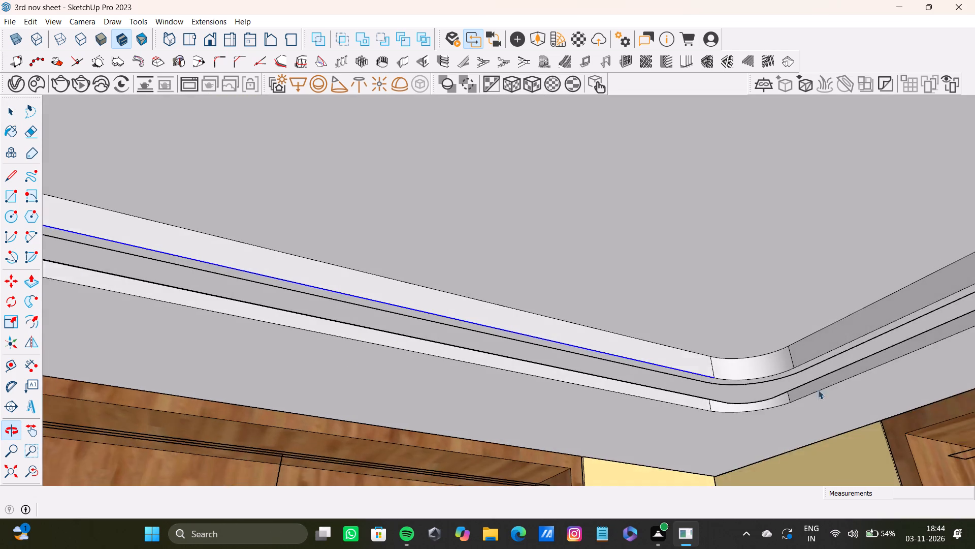
pyautogui.keyDown('shift'); pyautogui.scroll(8, 849, 390); pyautogui.keyUp('shift')
pyautogui.keyDown('shift'); pyautogui.click(702, 375); pyautogui.keyUp('shift')
pyautogui.keyDown('shift'); pyautogui.scroll(-8, 709, 372); pyautogui.keyUp('shift')
pyautogui.keyDown('shift'); pyautogui.moveTo(657, 363); pyautogui.dragTo(637, 346, button='middle'); pyautogui.keyUp('shift')
pyautogui.keyDown('shift'); pyautogui.scroll(6, 656, 354); pyautogui.keyUp('shift')
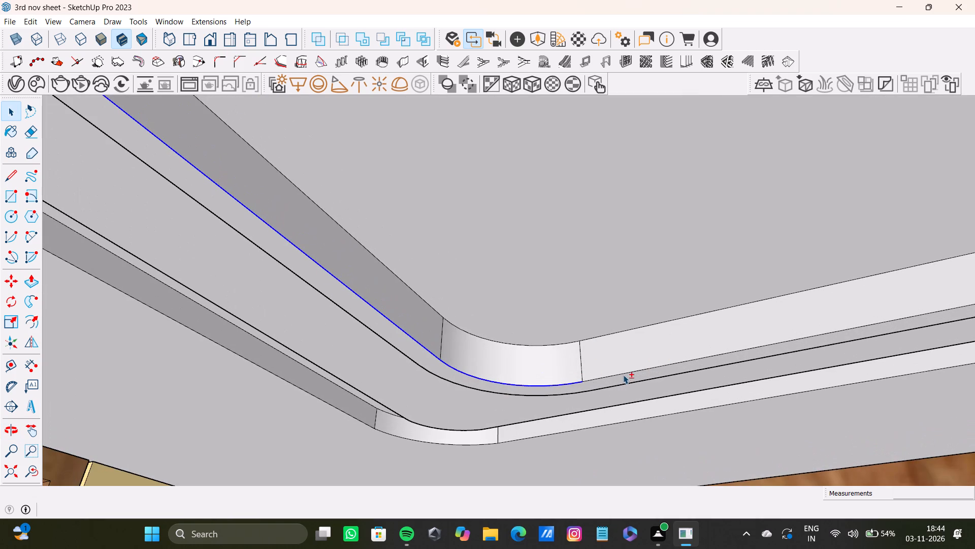
pyautogui.keyDown('shift'); pyautogui.click(624, 372); pyautogui.keyUp('shift')
# Complete the inner recess's lower edge loop with its remaining corner, side and short segment, and copy it up 1 3/4" on the wall.
pyautogui.keyDown('shift'); pyautogui.scroll(-9, 629, 367); pyautogui.keyUp('shift')
pyautogui.keyDown('shift'); pyautogui.moveTo(636, 352); pyautogui.dragTo(301, 287, button='middle'); pyautogui.keyUp('shift')
pyautogui.keyDown('shift'); pyautogui.scroll(2, 778, 211); pyautogui.keyUp('shift')
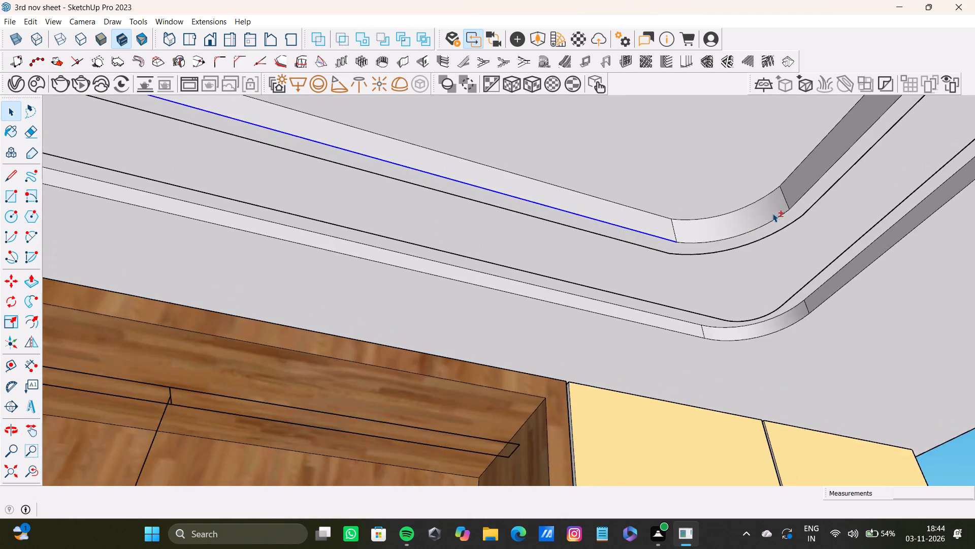
pyautogui.keyDown('shift'); pyautogui.scroll(3, 772, 213); pyautogui.keyUp('shift')
pyautogui.keyDown('shift'); pyautogui.click(753, 232); pyautogui.keyUp('shift')
pyautogui.keyDown('shift'); pyautogui.click(813, 192); pyautogui.keyUp('shift')
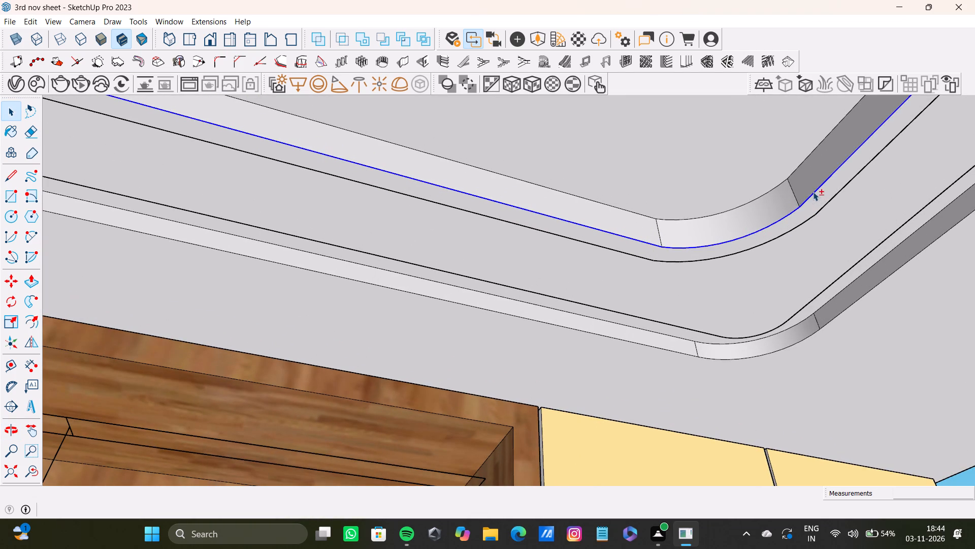
pyautogui.keyDown('shift'); pyautogui.scroll(-4, 809, 194); pyautogui.keyUp('shift')
pyautogui.keyDown('shift'); pyautogui.moveTo(745, 197); pyautogui.dragTo(640, 257, button='middle'); pyautogui.keyUp('shift')
pyautogui.keyDown('shift'); pyautogui.scroll(-4, 709, 261); pyautogui.keyUp('shift')
pyautogui.keyDown('shift'); pyautogui.moveTo(660, 233); pyautogui.dragTo(332, 291, button='middle'); pyautogui.keyUp('shift')
pyautogui.keyDown('shift'); pyautogui.scroll(3, 843, 334); pyautogui.keyUp('shift')
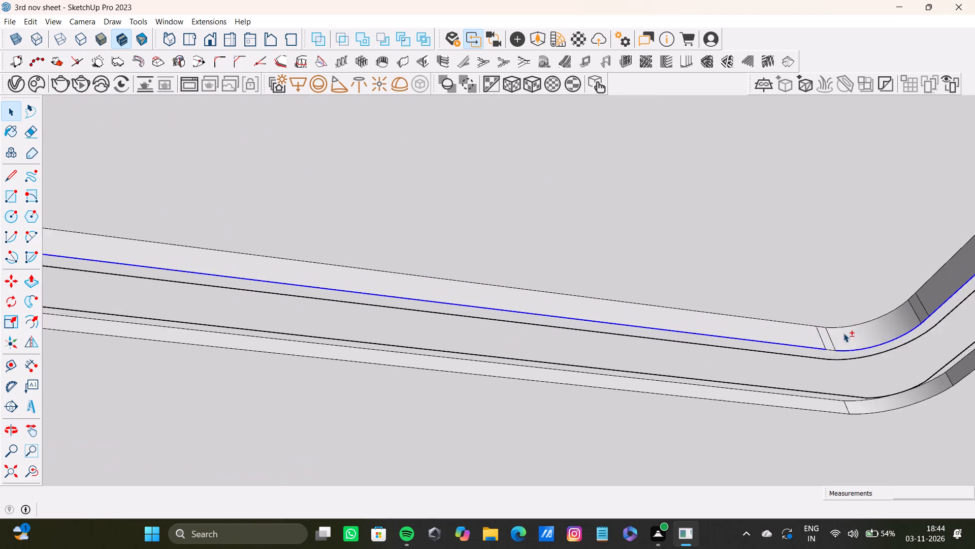
pyautogui.keyDown('shift'); pyautogui.scroll(10, 843, 333); pyautogui.keyUp('shift')
pyautogui.keyDown('shift'); pyautogui.click(824, 354); pyautogui.keyUp('shift')
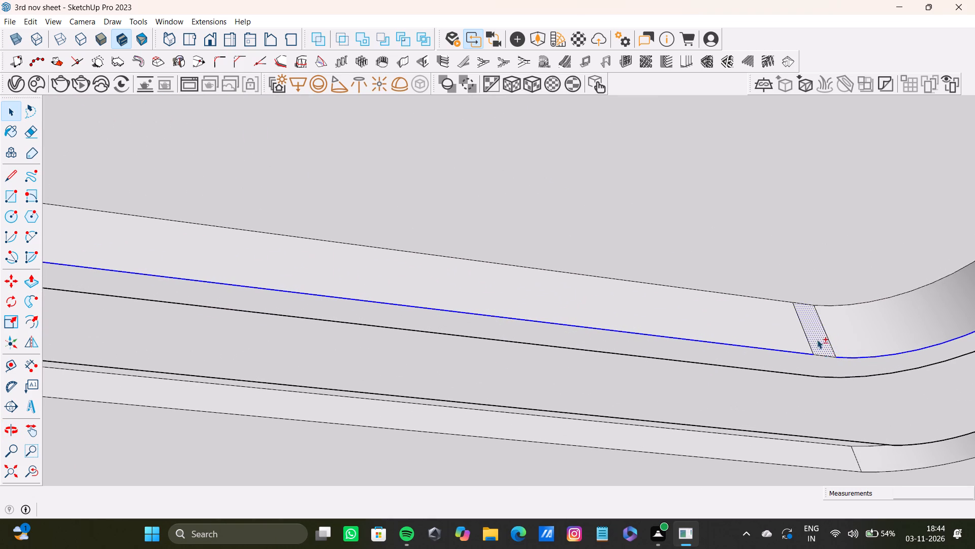
pyautogui.keyDown('shift'); pyautogui.click(817, 340); pyautogui.keyUp('shift')
pyautogui.keyDown('shift'); pyautogui.click(822, 353); pyautogui.keyUp('shift')
pyautogui.keyDown('shift'); pyautogui.click(823, 345); pyautogui.keyUp('shift')
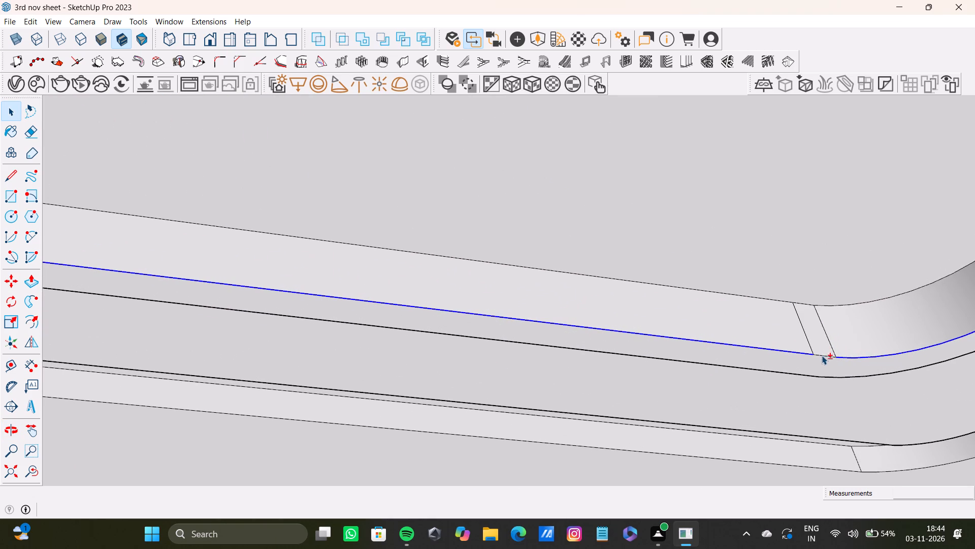
pyautogui.keyDown('shift'); pyautogui.click(826, 356); pyautogui.keyUp('shift')
pyautogui.press('t')
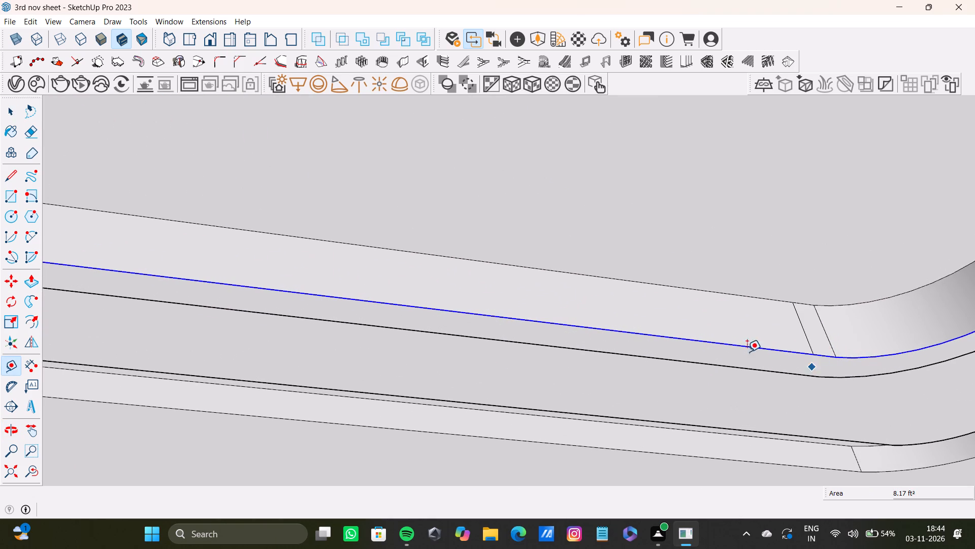
pyautogui.press('m')
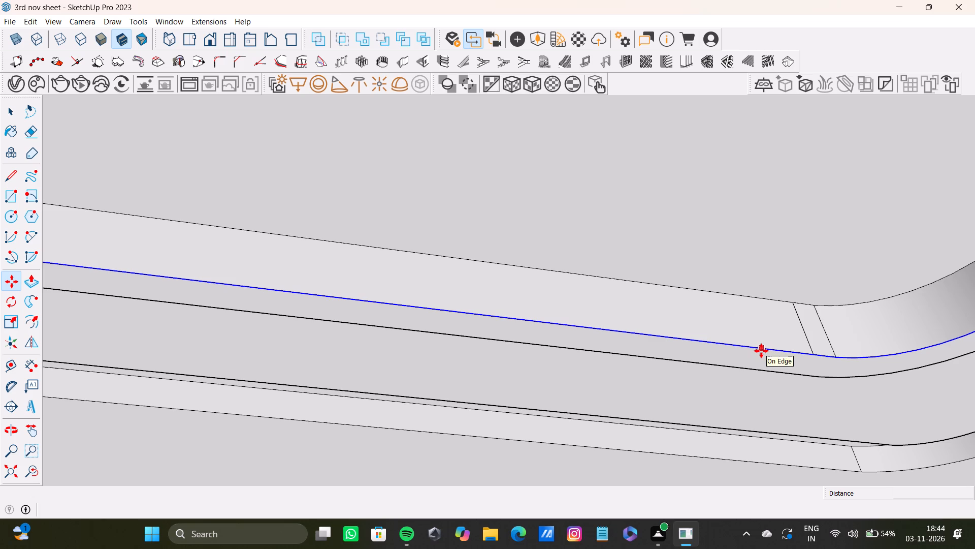
pyautogui.keyDown('ctrl'); pyautogui.click(761, 351); pyautogui.keyUp('ctrl')
pyautogui.click(749, 328)
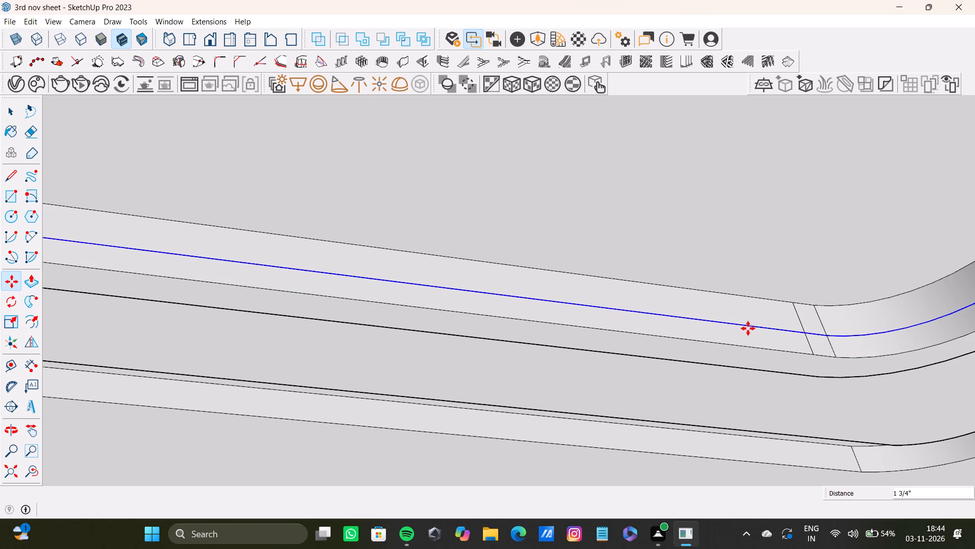
# Select the narrow lower strip on the inner recess's last side, its short segment and adjoining corner, including the bounding edges.
pyautogui.press('space')
pyautogui.keyDown('shift'); pyautogui.click(731, 324); pyautogui.keyUp('shift')
pyautogui.keyDown('shift'); pyautogui.click(731, 333); pyautogui.keyUp('shift')
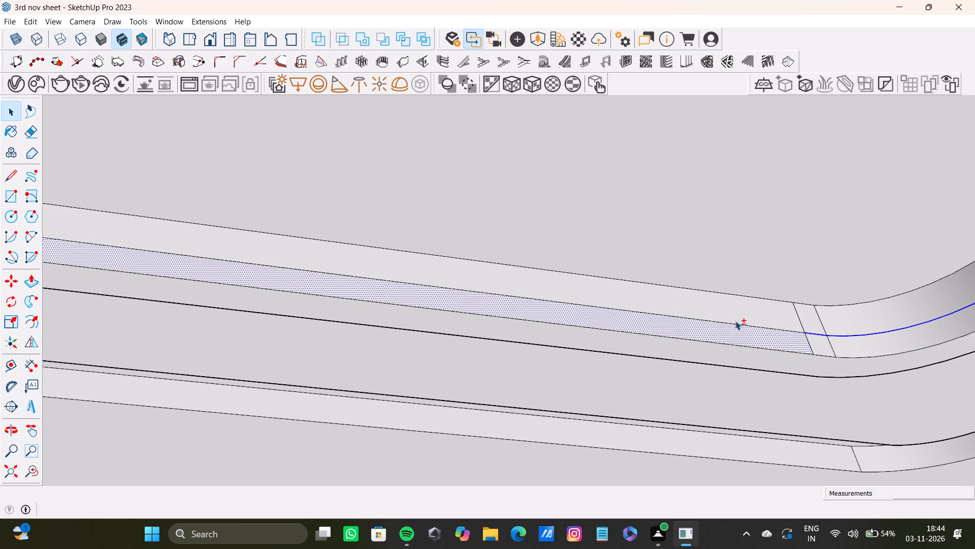
pyautogui.keyDown('shift'); pyautogui.click(736, 325); pyautogui.keyUp('shift')
pyautogui.keyDown('shift'); pyautogui.click(818, 339); pyautogui.keyUp('shift')
pyautogui.keyDown('shift'); pyautogui.click(823, 354); pyautogui.keyUp('shift')
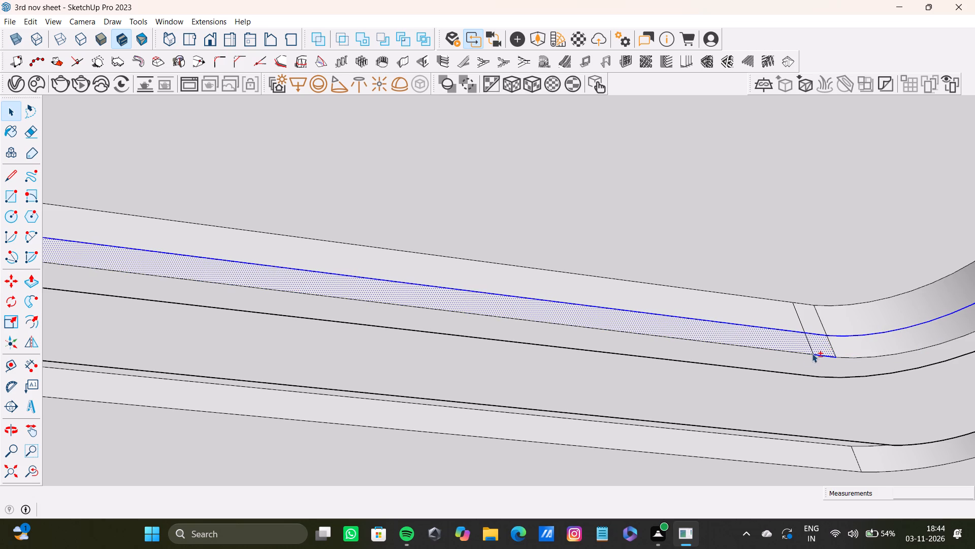
pyautogui.keyDown('shift'); pyautogui.click(803, 353); pyautogui.keyUp('shift')
pyautogui.keyDown('shift'); pyautogui.click(863, 346); pyautogui.keyUp('shift')
pyautogui.keyDown('shift'); pyautogui.click(869, 357); pyautogui.keyUp('shift')
pyautogui.keyDown('shift'); pyautogui.scroll(-3, 822, 356); pyautogui.keyUp('shift')
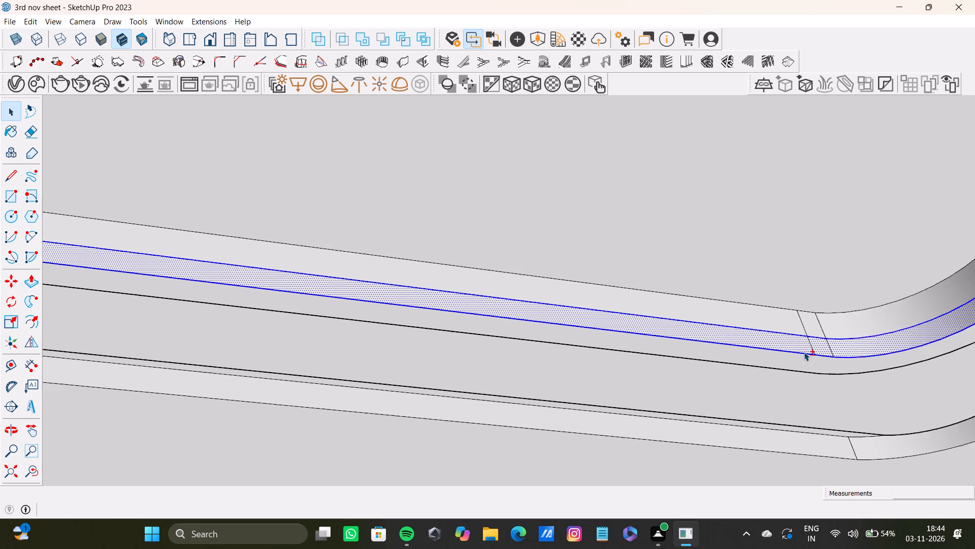
pyautogui.keyDown('shift'); pyautogui.scroll(-6, 804, 352); pyautogui.keyUp('shift')
# Add the strip face and lower edge at the same side's opposite rounded corner and along the adjoining straight side to the selection.
pyautogui.keyDown('shift'); pyautogui.moveTo(710, 335); pyautogui.dragTo(602, 335, button='middle'); pyautogui.keyUp('shift')
pyautogui.scroll(-2, 404, 390)
pyautogui.keyDown('shift'); pyautogui.moveTo(375, 404); pyautogui.dragTo(653, 323, button='middle'); pyautogui.keyUp('shift')
pyautogui.scroll(3, 520, 374)
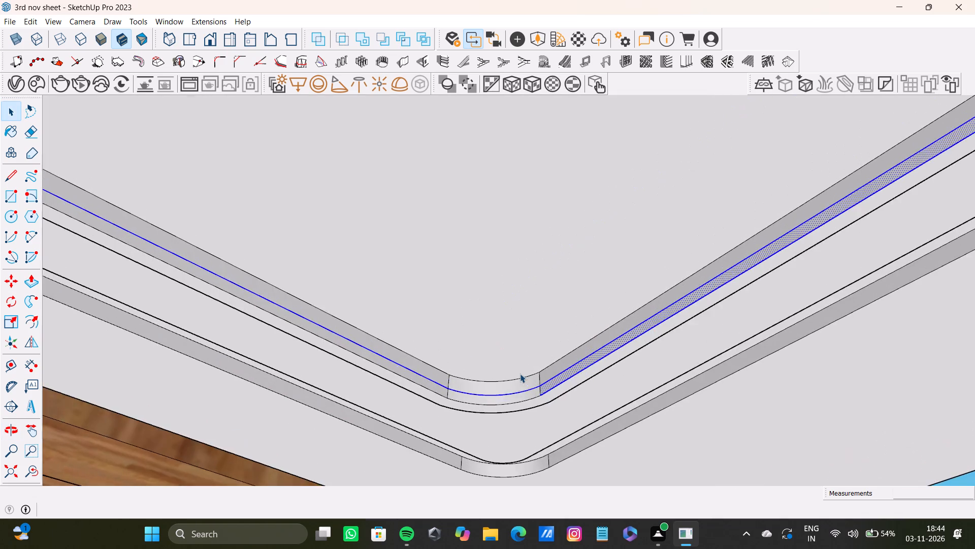
pyautogui.moveTo(519, 374); pyautogui.dragTo(544, 389, button='middle')
pyautogui.keyDown('shift'); pyautogui.scroll(7, 544, 368); pyautogui.keyUp('shift')
pyautogui.keyDown('shift'); pyautogui.click(551, 349); pyautogui.keyUp('shift')
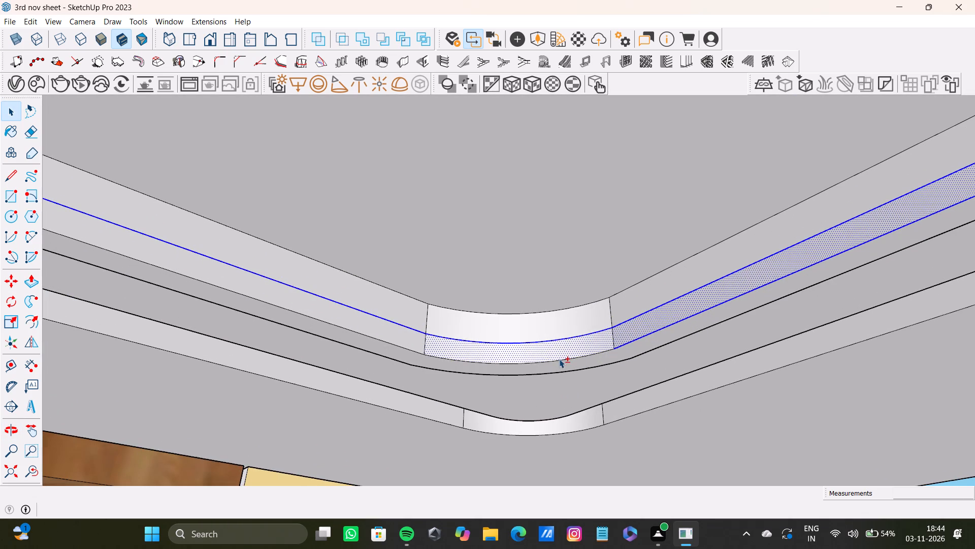
pyautogui.keyDown('shift'); pyautogui.click(559, 359); pyautogui.keyUp('shift')
pyautogui.keyDown('shift'); pyautogui.click(409, 333); pyautogui.keyUp('shift')
pyautogui.keyDown('shift'); pyautogui.click(416, 351); pyautogui.keyUp('shift')
# Add the strip's next rounded corner and following straight side of the inner recess to the selection, with their lower edges.
pyautogui.keyDown('shift'); pyautogui.scroll(-4, 418, 345); pyautogui.keyUp('shift')
pyautogui.keyDown('shift'); pyautogui.moveTo(421, 342); pyautogui.dragTo(784, 374, button='middle'); pyautogui.keyUp('shift')
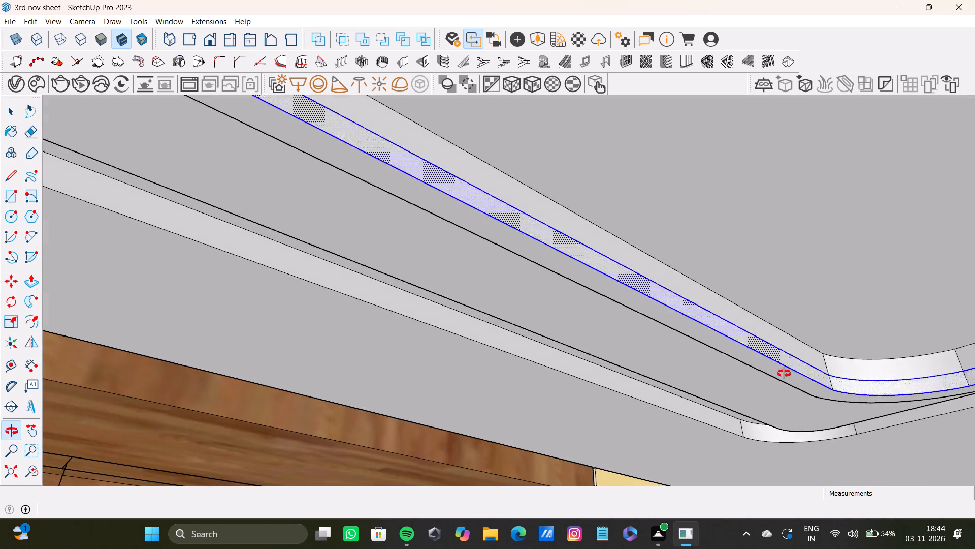
pyautogui.keyDown('shift'); pyautogui.moveTo(784, 374); pyautogui.dragTo(555, 364, button='middle'); pyautogui.keyUp('shift')
pyautogui.scroll(-3, 429, 370)
pyautogui.keyDown('shift'); pyautogui.moveTo(322, 362); pyautogui.dragTo(847, 348, button='middle'); pyautogui.keyUp('shift')
pyautogui.scroll(6, 431, 403)
pyautogui.keyDown('shift'); pyautogui.click(369, 388); pyautogui.keyUp('shift')
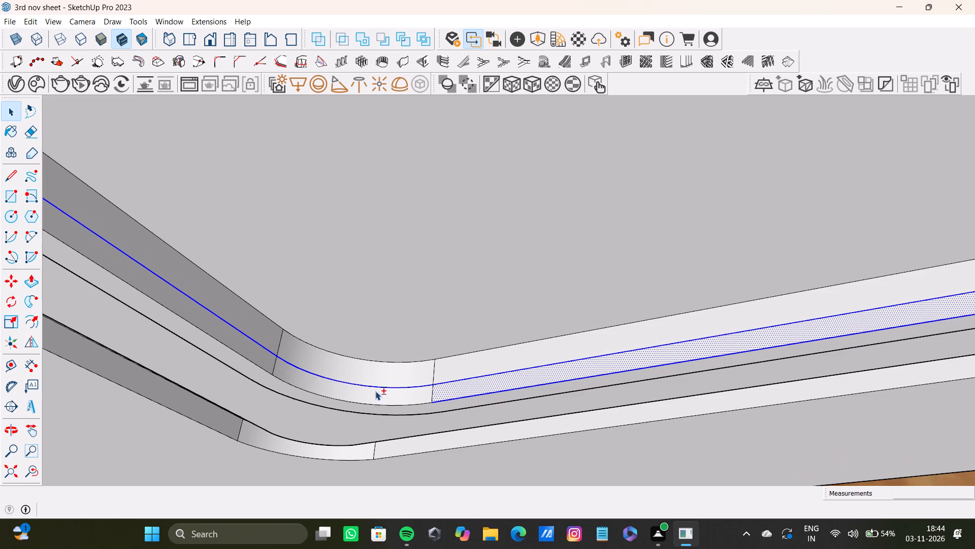
pyautogui.keyDown('shift'); pyautogui.click(393, 398); pyautogui.keyUp('shift')
pyautogui.keyDown('shift'); pyautogui.click(410, 388); pyautogui.keyUp('shift')
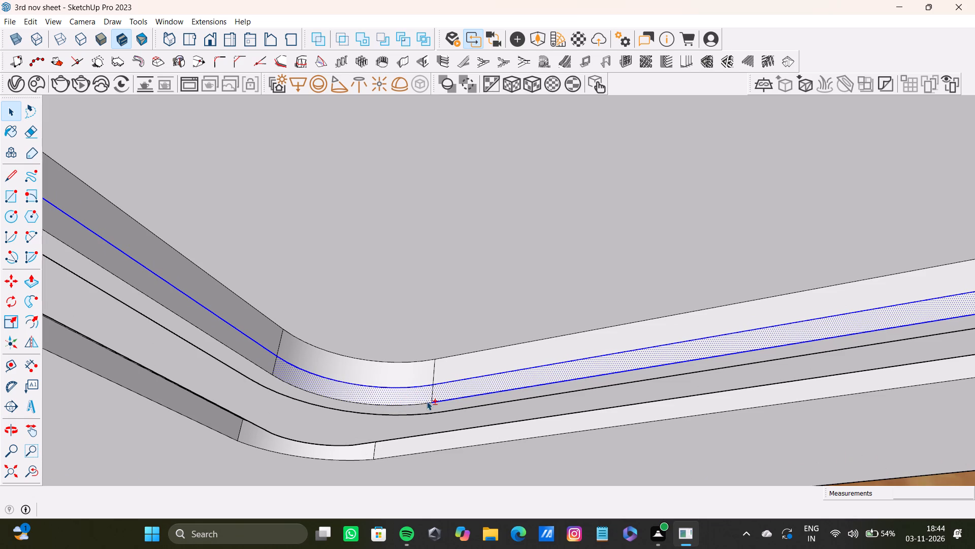
pyautogui.keyDown('shift'); pyautogui.click(425, 404); pyautogui.keyUp('shift')
pyautogui.keyDown('shift'); pyautogui.moveTo(290, 359); pyautogui.dragTo(472, 398, button='middle'); pyautogui.keyUp('shift')
pyautogui.keyDown('shift'); pyautogui.scroll(3, 487, 365); pyautogui.keyUp('shift')
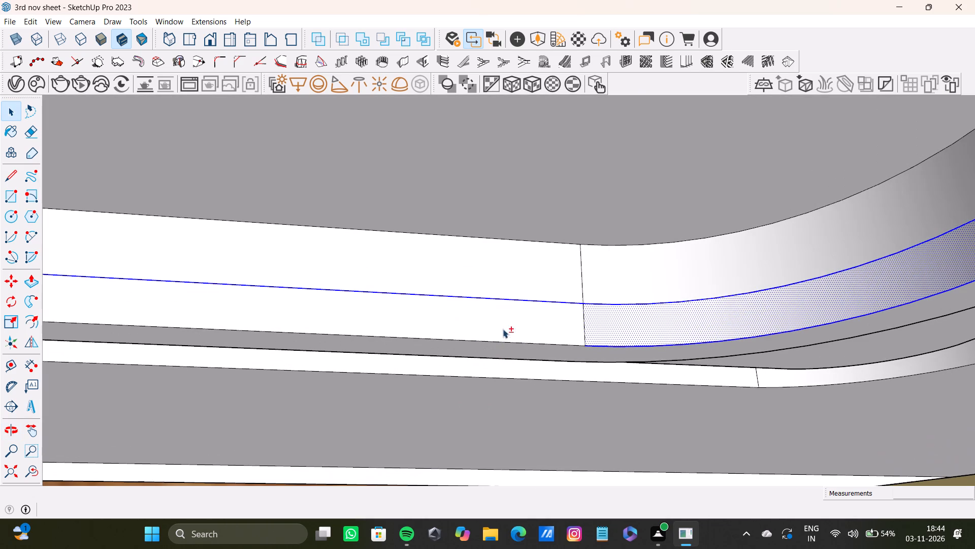
pyautogui.keyDown('shift'); pyautogui.click(503, 329); pyautogui.keyUp('shift')
pyautogui.keyDown('shift'); pyautogui.click(521, 331); pyautogui.keyUp('shift')
pyautogui.keyDown('shift'); pyautogui.click(528, 342); pyautogui.keyUp('shift')
# Complete the strip selection around the inner recess with the remaining rounded corner and straight side, including their lower edges.
pyautogui.keyDown('shift'); pyautogui.scroll(-12, 455, 323); pyautogui.keyUp('shift')
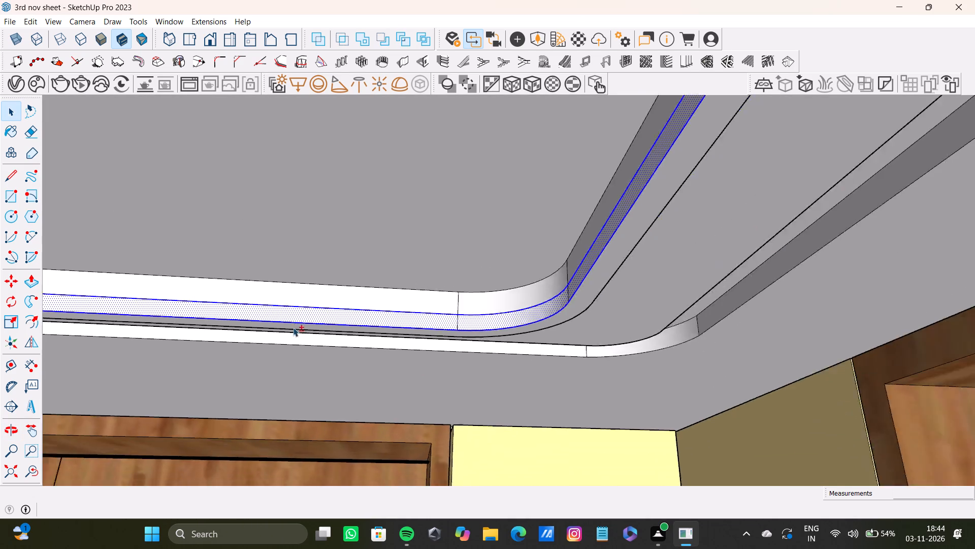
pyautogui.keyDown('shift'); pyautogui.scroll(-2, 293, 327); pyautogui.keyUp('shift')
pyautogui.keyDown('shift'); pyautogui.moveTo(278, 328); pyautogui.dragTo(695, 402, button='middle'); pyautogui.keyUp('shift')
pyautogui.keyDown('shift'); pyautogui.moveTo(360, 415); pyautogui.dragTo(735, 398, button='middle'); pyautogui.keyUp('shift')
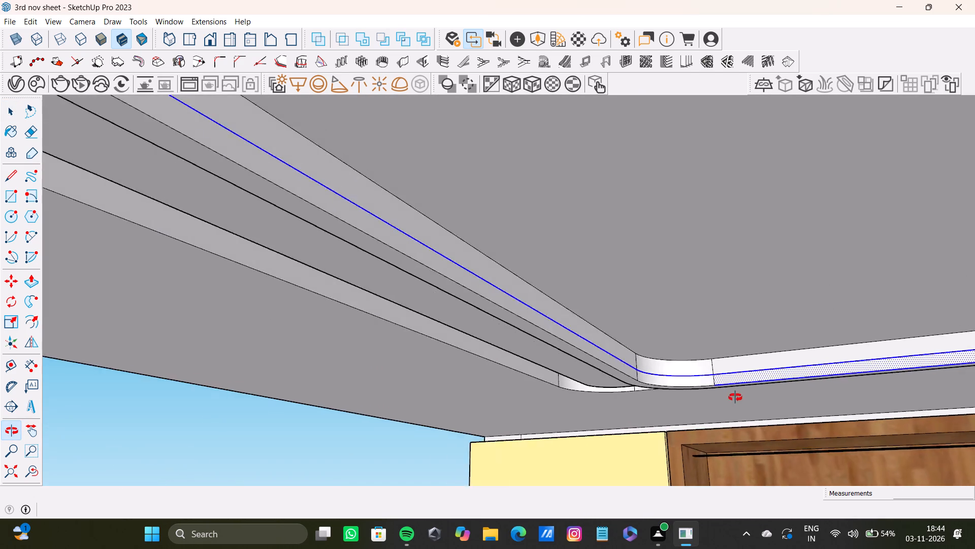
pyautogui.keyDown('shift'); pyautogui.moveTo(735, 398); pyautogui.dragTo(687, 411, button='middle'); pyautogui.keyUp('shift')
pyautogui.keyDown('shift'); pyautogui.scroll(7, 662, 388); pyautogui.keyUp('shift')
pyautogui.keyDown('shift'); pyautogui.click(667, 381); pyautogui.keyUp('shift')
pyautogui.keyDown('shift'); pyautogui.click(674, 394); pyautogui.keyUp('shift')
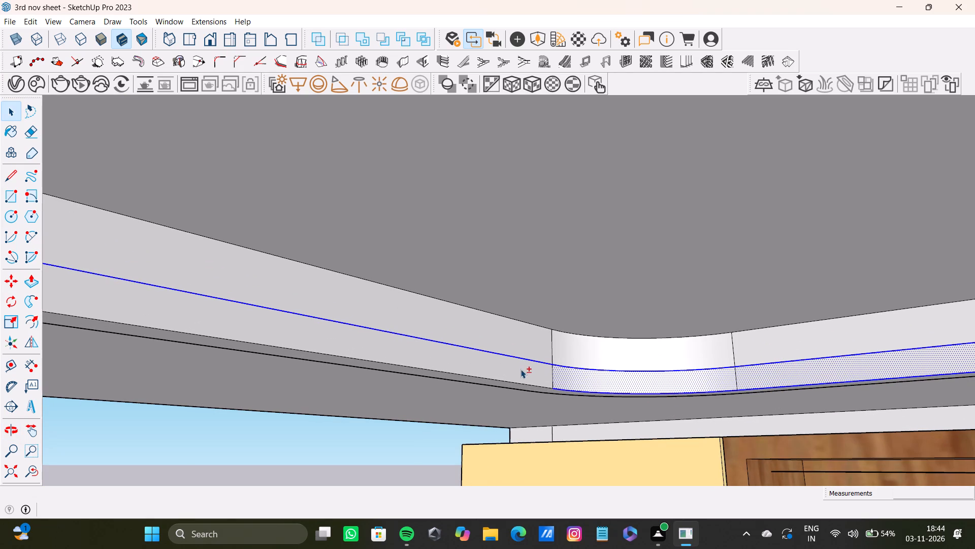
pyautogui.keyDown('shift'); pyautogui.click(522, 370); pyautogui.keyUp('shift')
pyautogui.keyDown('shift'); pyautogui.click(525, 382); pyautogui.keyUp('shift')
pyautogui.keyDown('shift'); pyautogui.scroll(-3, 526, 382); pyautogui.keyUp('shift')
pyautogui.keyDown('shift'); pyautogui.middleClick(526, 381); pyautogui.keyUp('shift')
pyautogui.keyDown('shift'); pyautogui.click(526, 373); pyautogui.keyUp('shift')
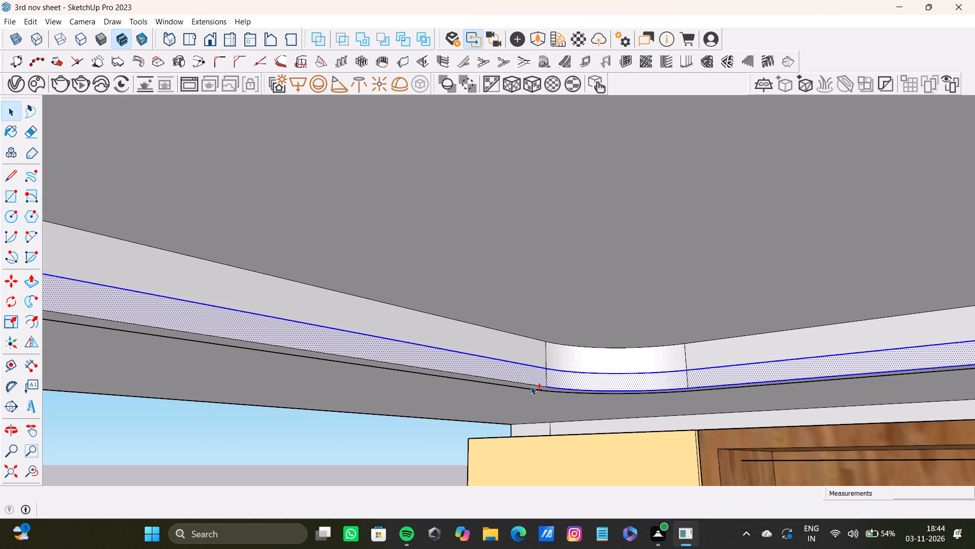
pyautogui.keyDown('shift'); pyautogui.click(531, 385); pyautogui.keyUp('shift')
# Examine the selected lower strip around the yellow kitchen's inner ceiling recess for segments missing from the selection.
pyautogui.keyDown('shift'); pyautogui.scroll(-9, 531, 385); pyautogui.keyUp('shift')
pyautogui.keyDown('shift'); pyautogui.moveTo(542, 382); pyautogui.dragTo(757, 362, button='middle'); pyautogui.keyUp('shift')
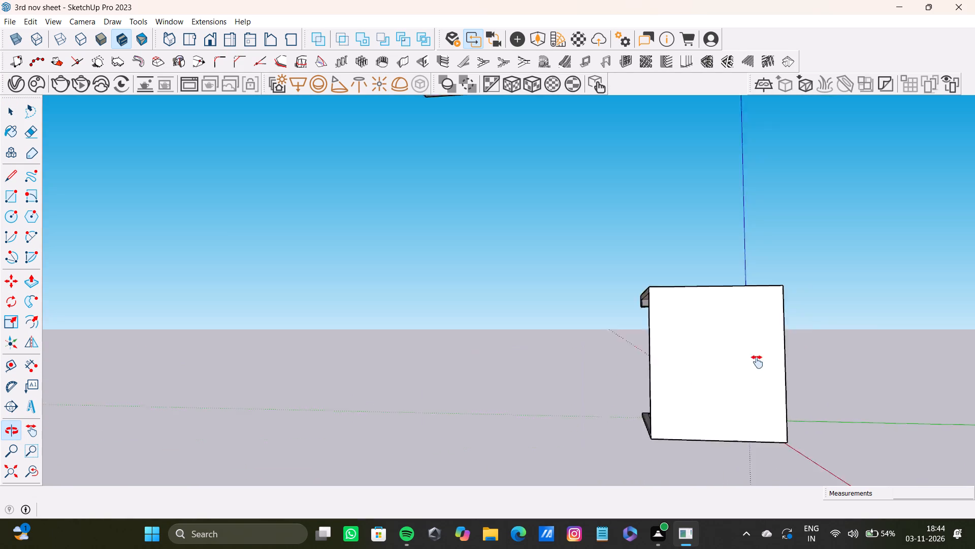
pyautogui.keyDown('shift'); pyautogui.moveTo(757, 362); pyautogui.dragTo(805, 389, button='middle'); pyautogui.keyUp('shift')
pyautogui.click(12, 464)
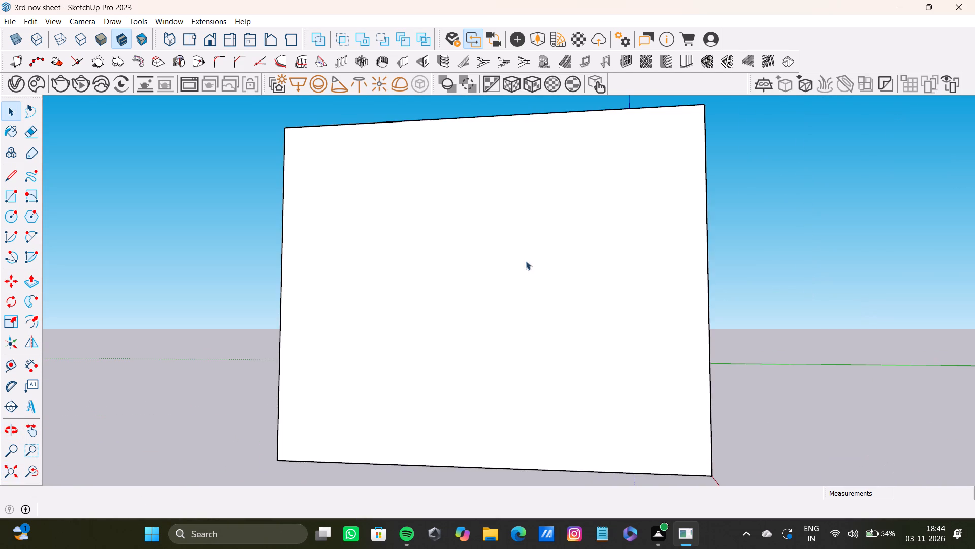
pyautogui.moveTo(528, 257); pyautogui.dragTo(167, 294, button='middle')
pyautogui.scroll(3, 707, 198)
pyautogui.moveTo(652, 187); pyautogui.dragTo(288, 170, button='middle')
pyautogui.scroll(-3, 491, 169)
pyautogui.scroll(3, 490, 170)
pyautogui.keyDown('shift'); pyautogui.moveTo(490, 169); pyautogui.dragTo(399, 123, button='middle'); pyautogui.keyUp('shift')
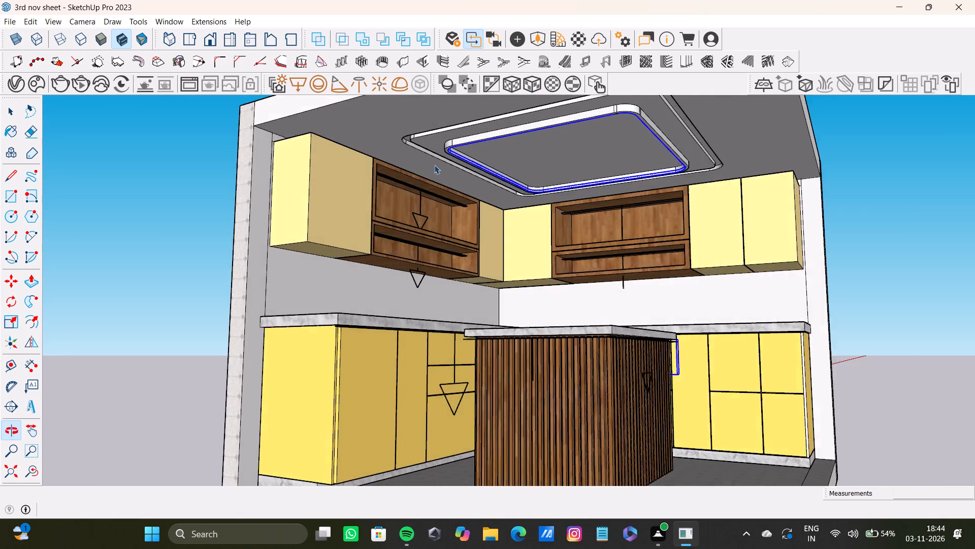
pyautogui.scroll(9, 598, 173)
pyautogui.keyDown('shift'); pyautogui.moveTo(412, 162); pyautogui.dragTo(574, 225, button='middle'); pyautogui.keyUp('shift')
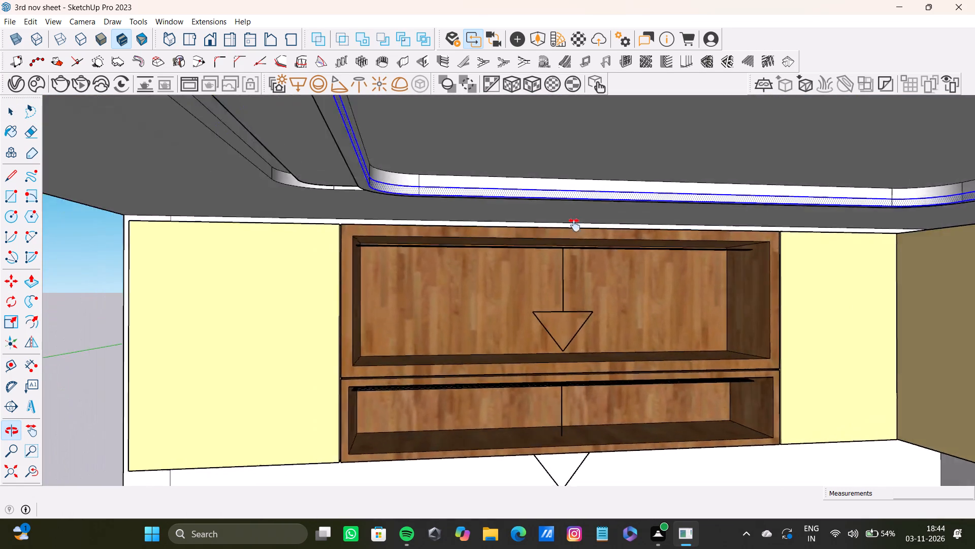
pyautogui.keyDown('shift'); pyautogui.moveTo(574, 225); pyautogui.dragTo(692, 237, button='middle'); pyautogui.keyUp('shift')
pyautogui.scroll(-4, 737, 238)
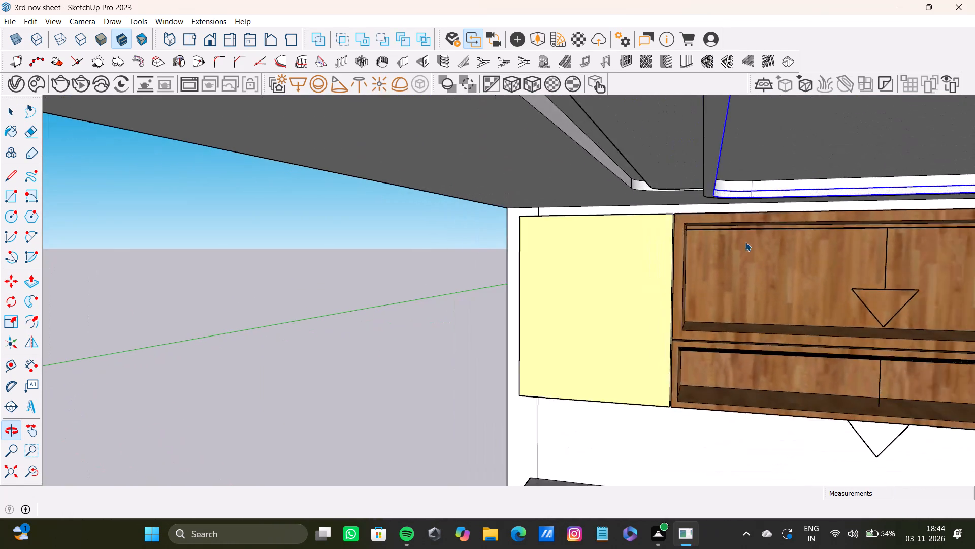
pyautogui.scroll(-4, 745, 242)
pyautogui.keyDown('shift'); pyautogui.moveTo(668, 233); pyautogui.dragTo(903, 199, button='middle'); pyautogui.keyUp('shift')
pyautogui.scroll(5, 752, 261)
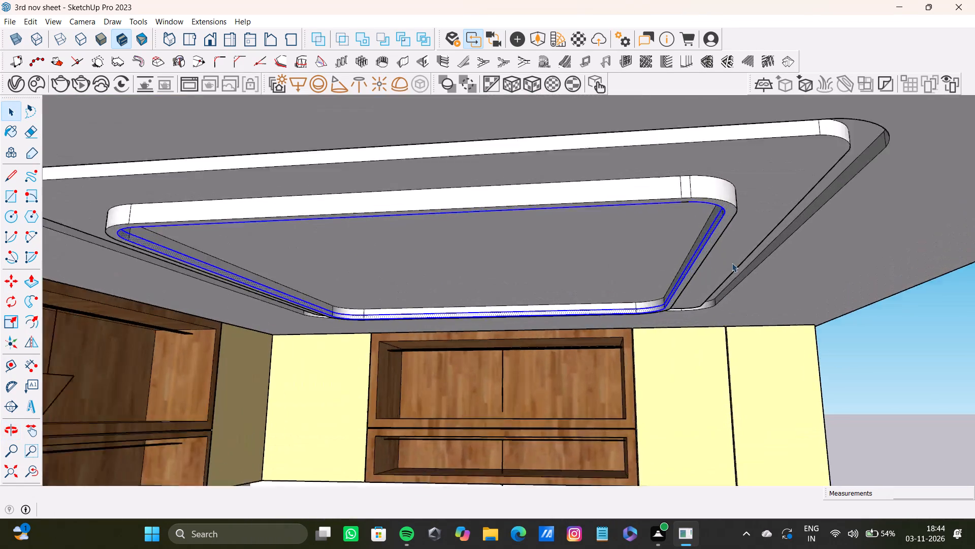
pyautogui.scroll(2, 732, 263)
pyautogui.moveTo(642, 224); pyautogui.dragTo(798, 222, button='middle')
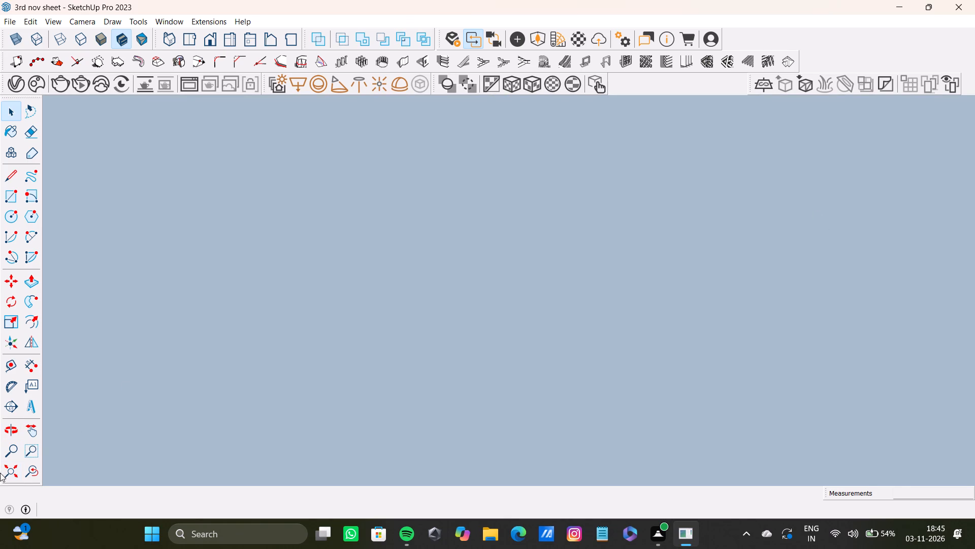
pyautogui.click(2, 473)
pyautogui.moveTo(824, 267); pyautogui.dragTo(592, 359, button='middle')
pyautogui.scroll(3, 89, 347)
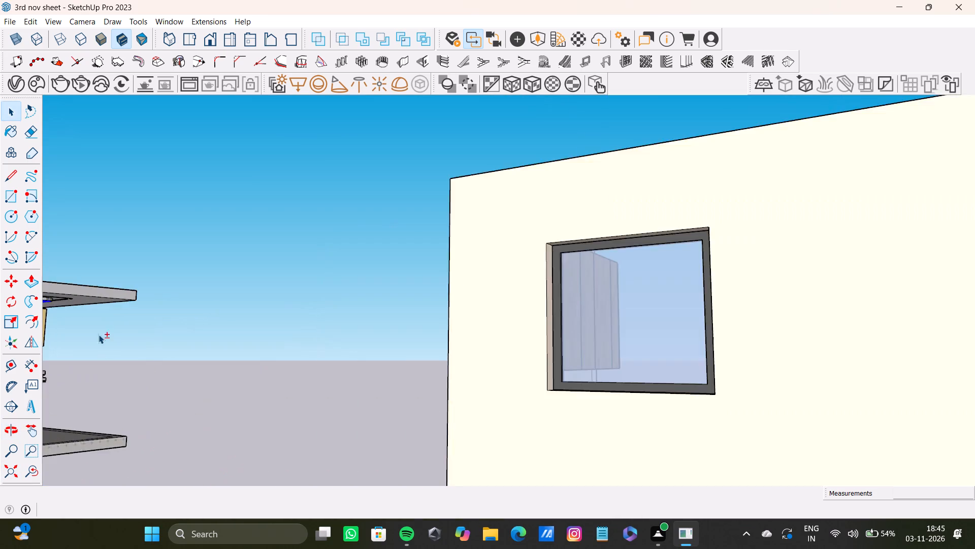
pyautogui.keyDown('shift'); pyautogui.moveTo(123, 320); pyautogui.dragTo(332, 337, button='middle'); pyautogui.keyUp('shift')
pyautogui.scroll(2, 398, 340)
pyautogui.click(16, 478)
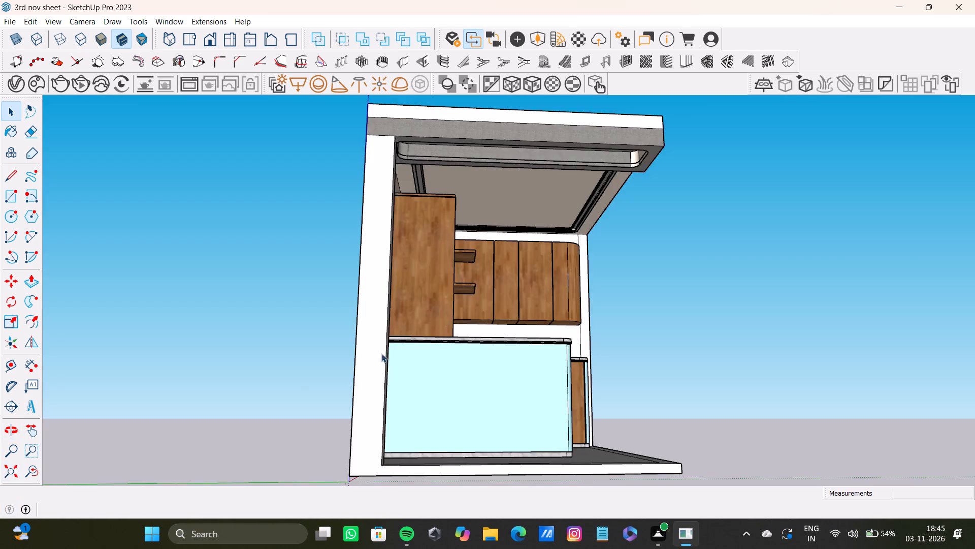
pyautogui.scroll(5, 595, 238)
pyautogui.keyDown('shift'); pyautogui.moveTo(540, 191); pyautogui.dragTo(626, 285, button='middle'); pyautogui.keyUp('shift')
pyautogui.click(10, 471)
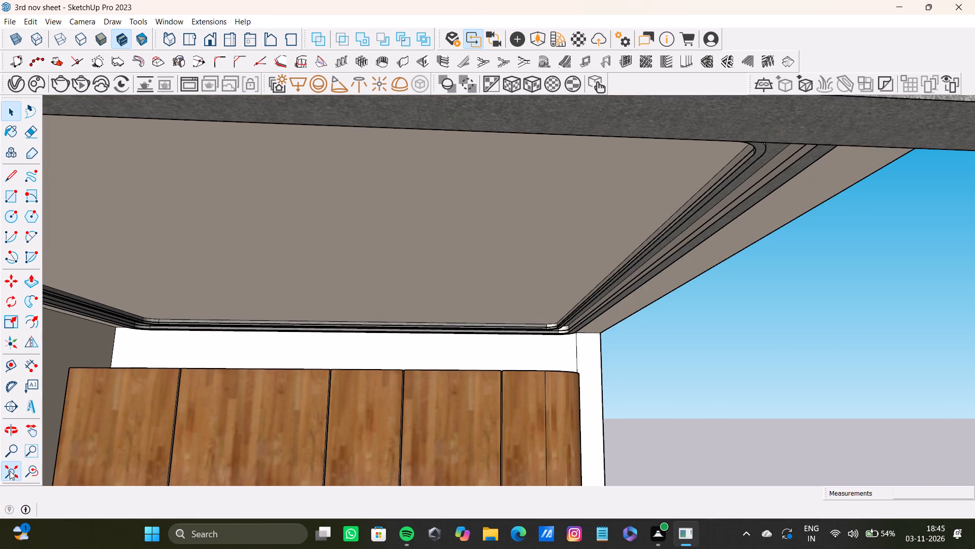
pyautogui.moveTo(586, 232); pyautogui.dragTo(179, 316, button='middle')
pyautogui.keyDown('shift'); pyautogui.moveTo(785, 232); pyautogui.dragTo(28, 283, button='middle'); pyautogui.keyUp('shift')
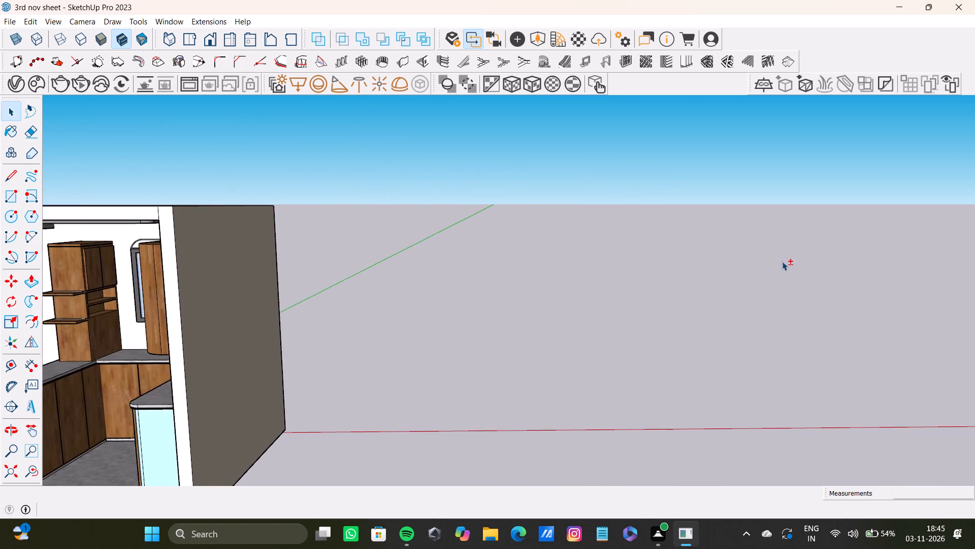
pyautogui.keyDown('shift'); pyautogui.moveTo(782, 261); pyautogui.dragTo(281, 237, button='middle'); pyautogui.keyUp('shift')
pyautogui.keyDown('shift'); pyautogui.moveTo(711, 247); pyautogui.dragTo(583, 178, button='middle'); pyautogui.keyUp('shift')
pyautogui.scroll(6, 527, 158)
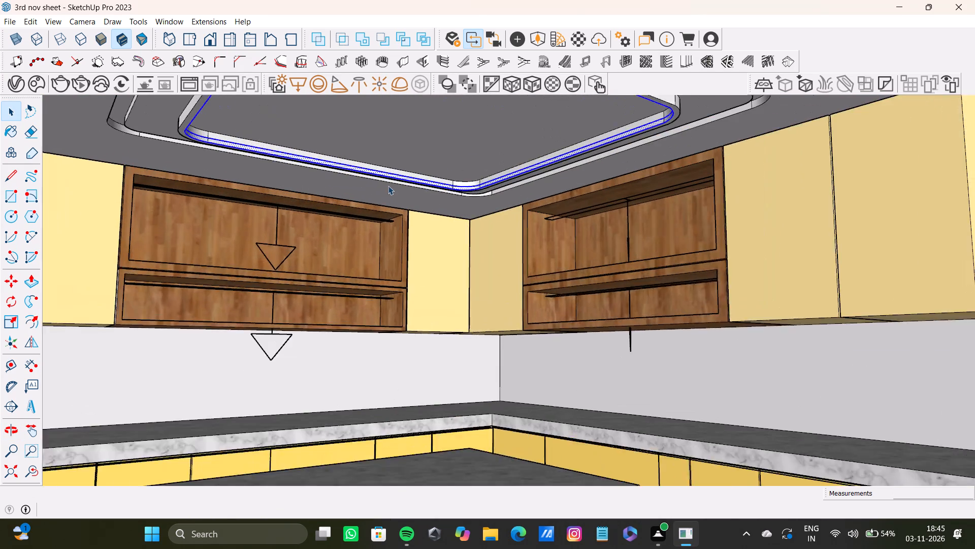
pyautogui.scroll(2, 388, 186)
pyautogui.keyDown('shift'); pyautogui.moveTo(388, 182); pyautogui.dragTo(474, 251, button='middle'); pyautogui.keyUp('shift')
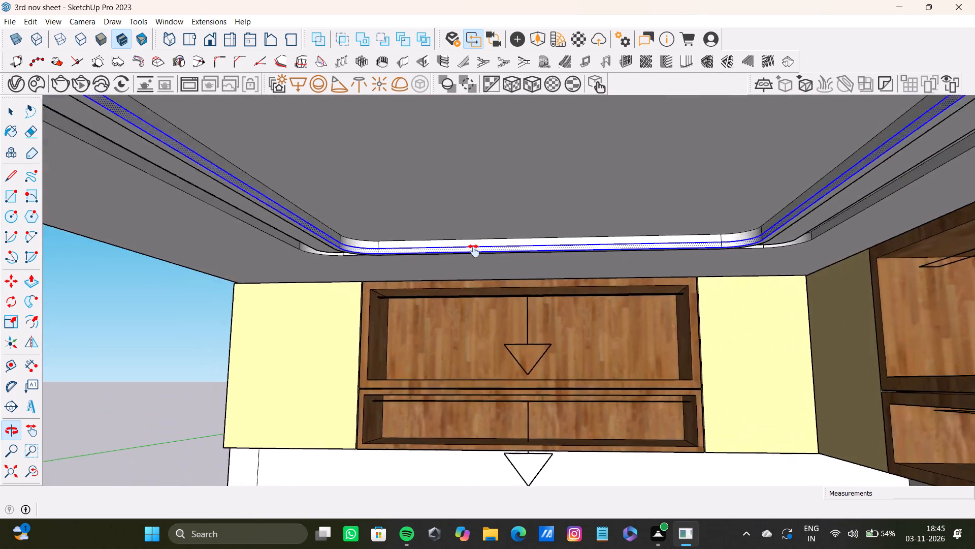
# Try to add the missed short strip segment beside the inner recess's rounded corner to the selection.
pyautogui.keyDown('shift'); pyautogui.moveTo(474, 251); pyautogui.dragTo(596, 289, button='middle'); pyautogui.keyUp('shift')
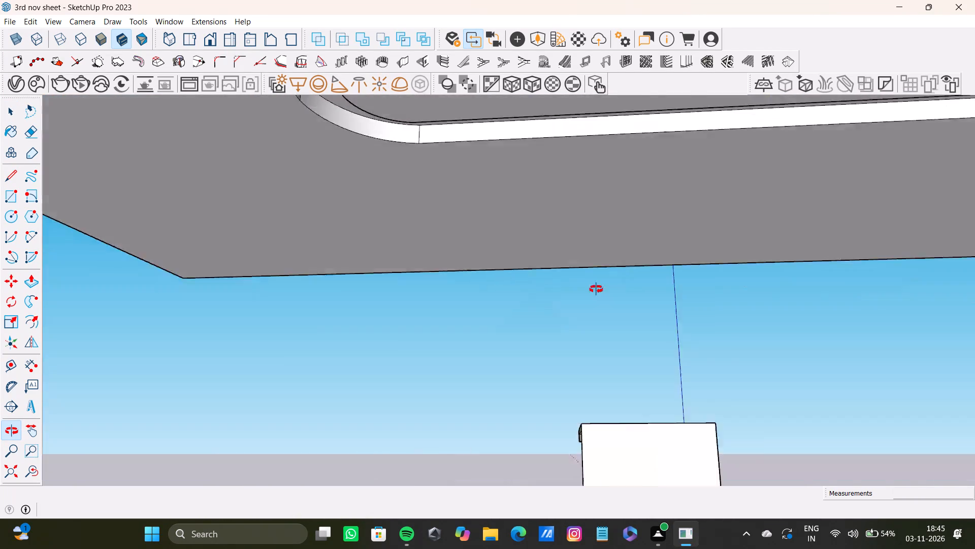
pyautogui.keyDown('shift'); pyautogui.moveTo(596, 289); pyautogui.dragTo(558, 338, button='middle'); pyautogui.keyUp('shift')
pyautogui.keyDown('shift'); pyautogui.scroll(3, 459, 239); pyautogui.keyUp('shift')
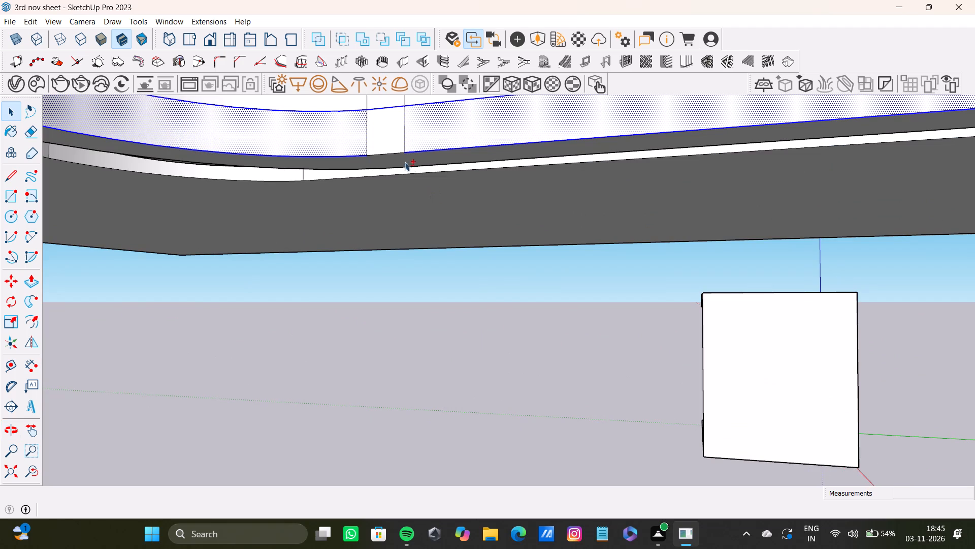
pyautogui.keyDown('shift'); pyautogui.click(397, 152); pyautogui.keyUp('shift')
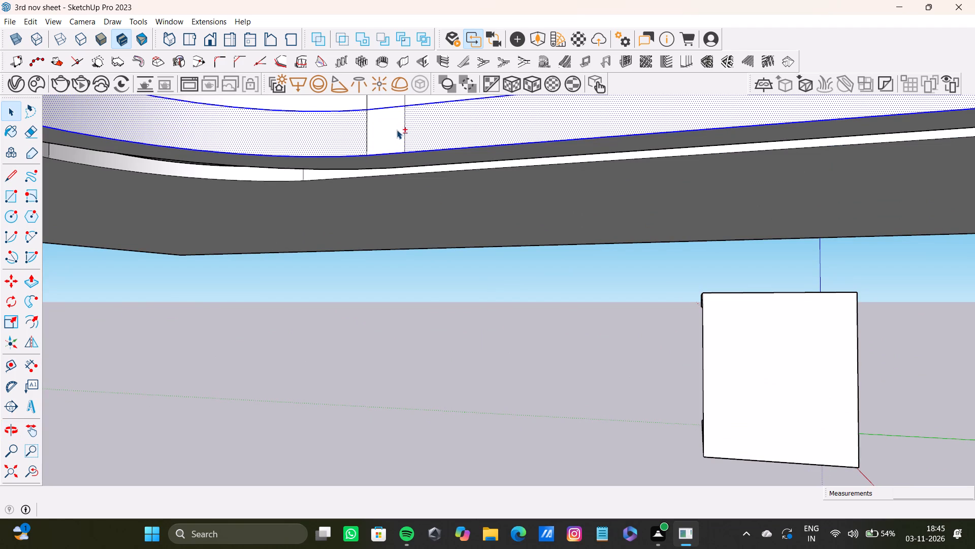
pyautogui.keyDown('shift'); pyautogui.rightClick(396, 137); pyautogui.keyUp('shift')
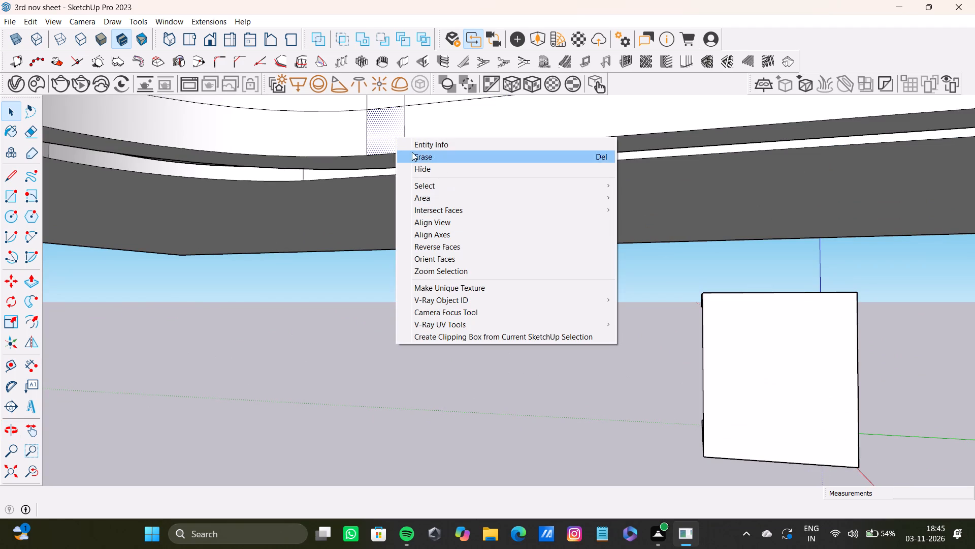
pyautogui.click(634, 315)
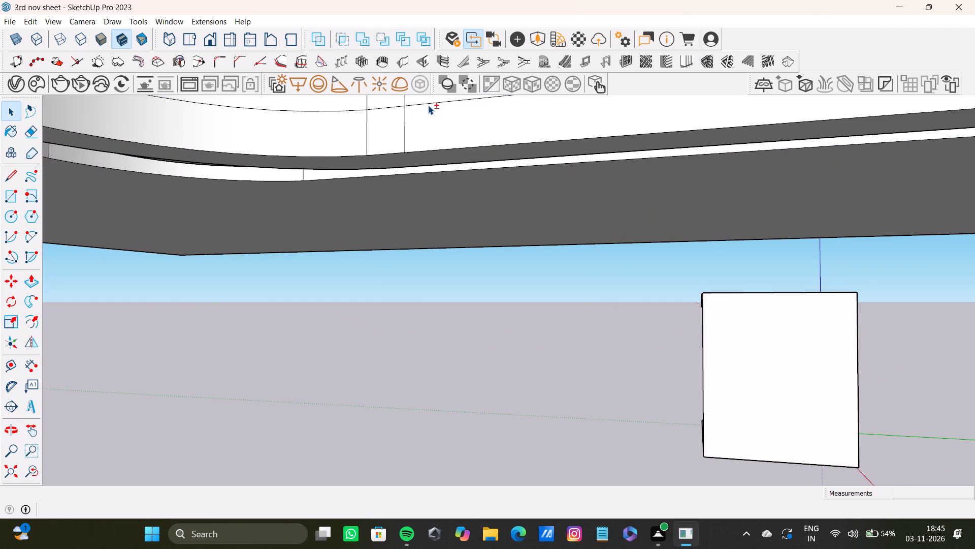
# Reselect the inner recess strip's straight side, the adjoining short segment's edges and the rounded corner face, including upper and lower edges.
pyautogui.keyDown('shift'); pyautogui.click(431, 104); pyautogui.keyUp('shift')
pyautogui.keyDown('shift'); pyautogui.click(432, 116); pyautogui.keyUp('shift')
pyautogui.keyDown('shift'); pyautogui.click(430, 151); pyautogui.keyUp('shift')
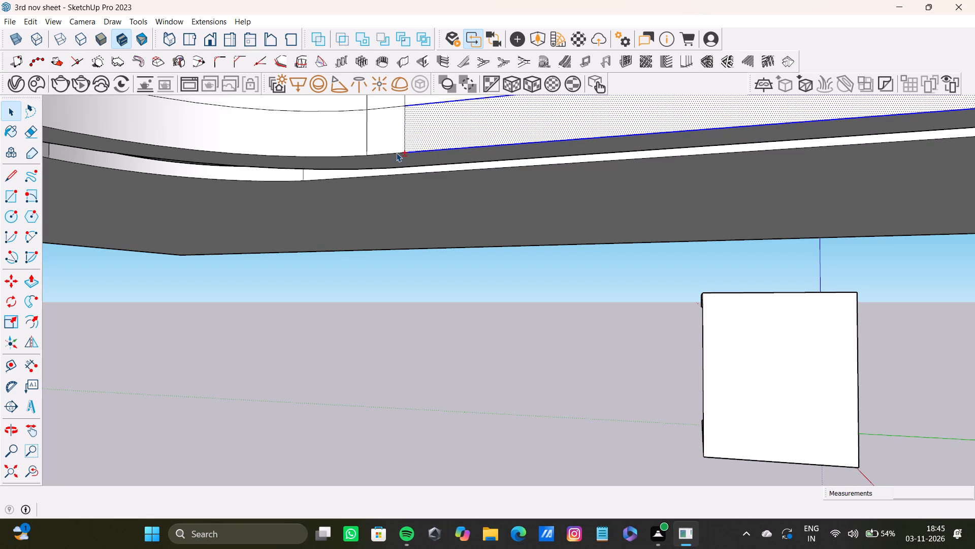
pyautogui.keyDown('shift'); pyautogui.click(396, 156); pyautogui.keyUp('shift')
pyautogui.keyDown('shift'); pyautogui.click(396, 109); pyautogui.keyUp('shift')
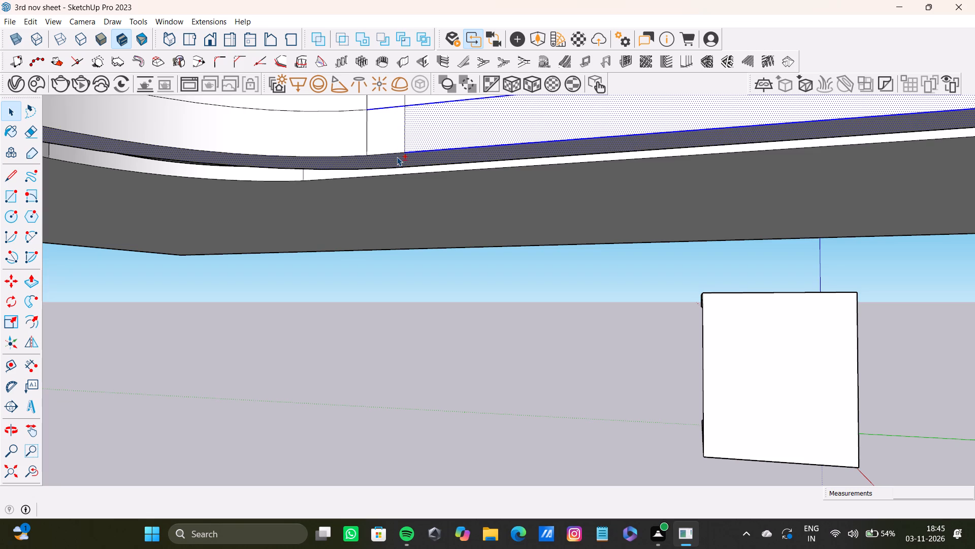
pyautogui.keyDown('shift'); pyautogui.click(397, 157); pyautogui.keyUp('shift')
pyautogui.keyDown('shift'); pyautogui.click(397, 152); pyautogui.keyUp('shift')
pyautogui.keyDown('shift'); pyautogui.click(345, 144); pyautogui.keyUp('shift')
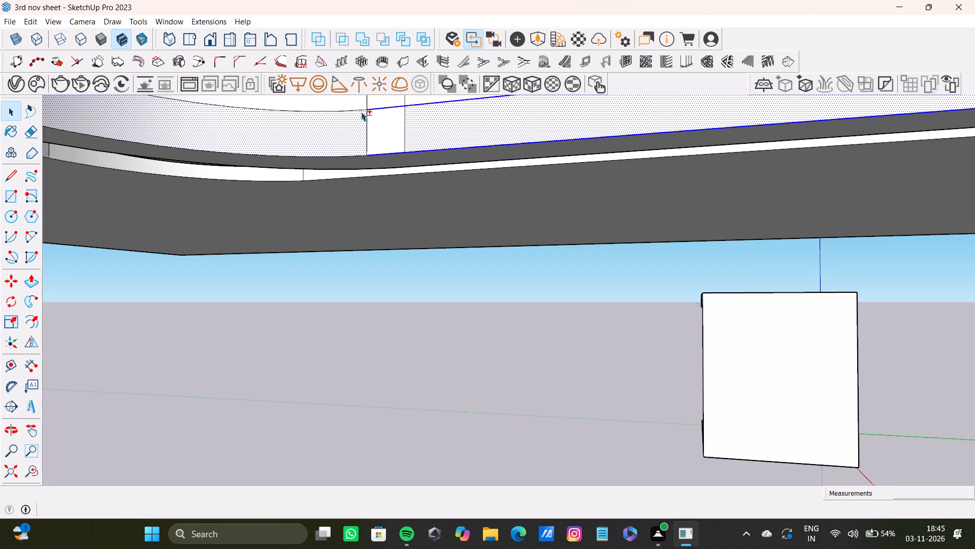
pyautogui.keyDown('shift'); pyautogui.click(363, 109); pyautogui.keyUp('shift')
pyautogui.keyDown('shift'); pyautogui.click(357, 156); pyautogui.keyUp('shift')
# Add the short segment beyond that rounded corner and the next straight side of the strip to the selection, with their bounding edges.
pyautogui.keyDown('shift'); pyautogui.scroll(-10, 345, 155); pyautogui.keyUp('shift')
pyautogui.keyDown('shift'); pyautogui.moveTo(493, 170); pyautogui.dragTo(681, 210, button='middle'); pyautogui.keyUp('shift')
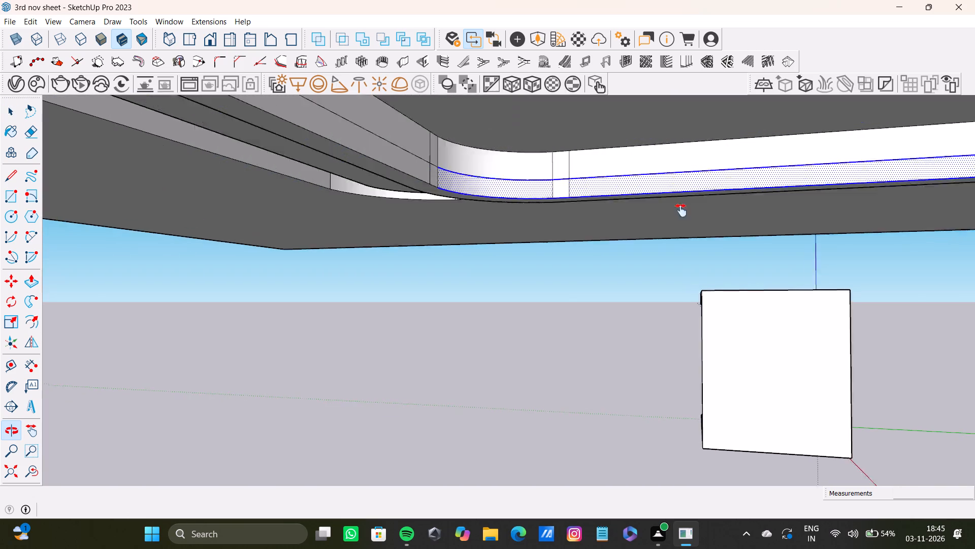
pyautogui.keyDown('shift'); pyautogui.moveTo(681, 210); pyautogui.dragTo(594, 269, button='middle'); pyautogui.keyUp('shift')
pyautogui.scroll(-1, 593, 270)
pyautogui.keyDown('shift'); pyautogui.scroll(6, 640, 254); pyautogui.keyUp('shift')
pyautogui.keyDown('shift'); pyautogui.click(656, 251); pyautogui.keyUp('shift')
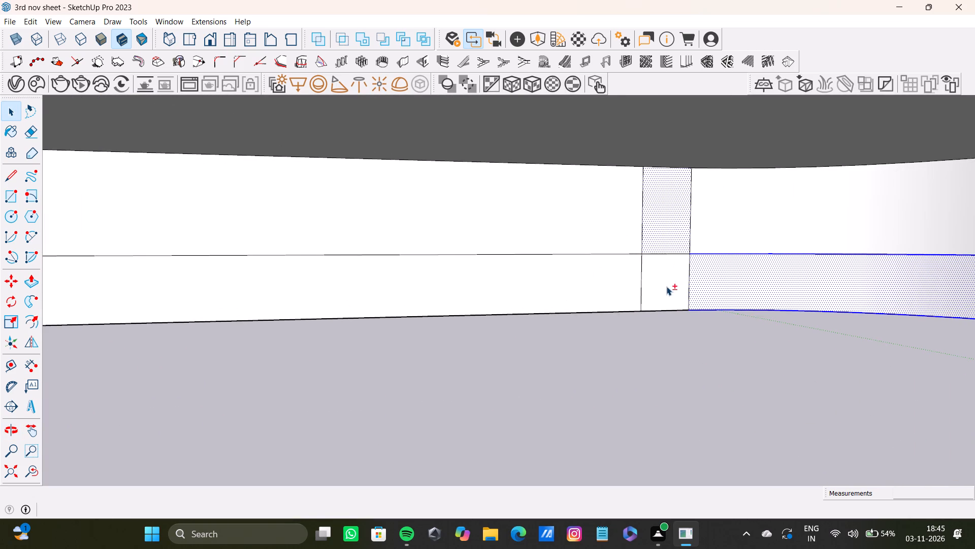
pyautogui.keyDown('shift'); pyautogui.click(669, 233); pyautogui.keyUp('shift')
pyautogui.keyDown('shift'); pyautogui.click(670, 254); pyautogui.keyUp('shift')
pyautogui.keyDown('shift'); pyautogui.click(677, 308); pyautogui.keyUp('shift')
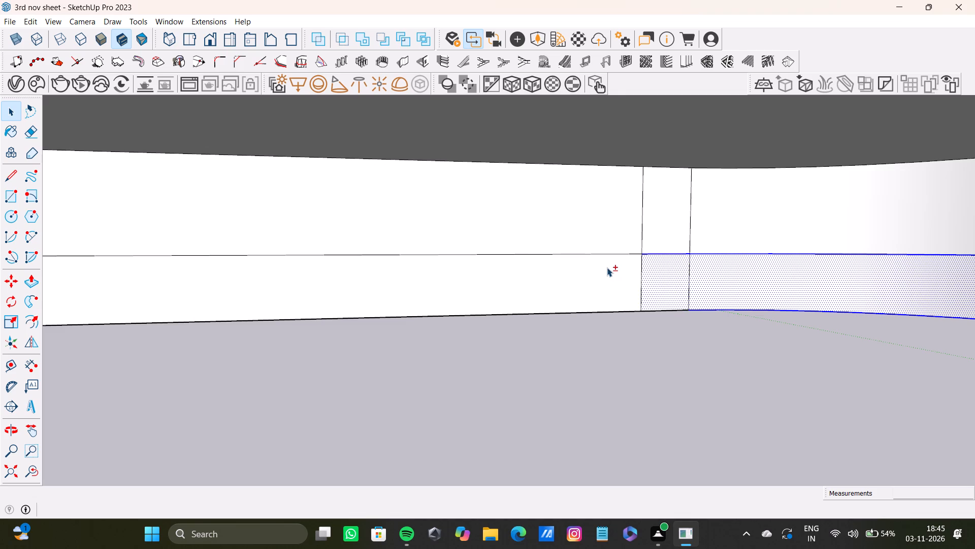
pyautogui.keyDown('shift'); pyautogui.click(607, 267); pyautogui.keyUp('shift')
pyautogui.keyDown('shift'); pyautogui.click(608, 253); pyautogui.keyUp('shift')
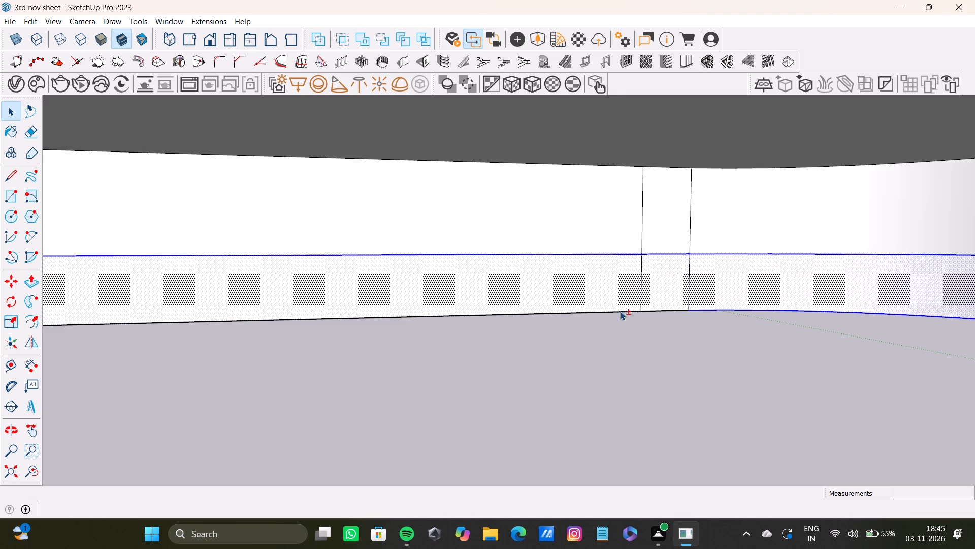
pyautogui.keyDown('shift'); pyautogui.click(620, 311); pyautogui.keyUp('shift')
pyautogui.keyDown('shift'); pyautogui.click(670, 310); pyautogui.keyUp('shift')
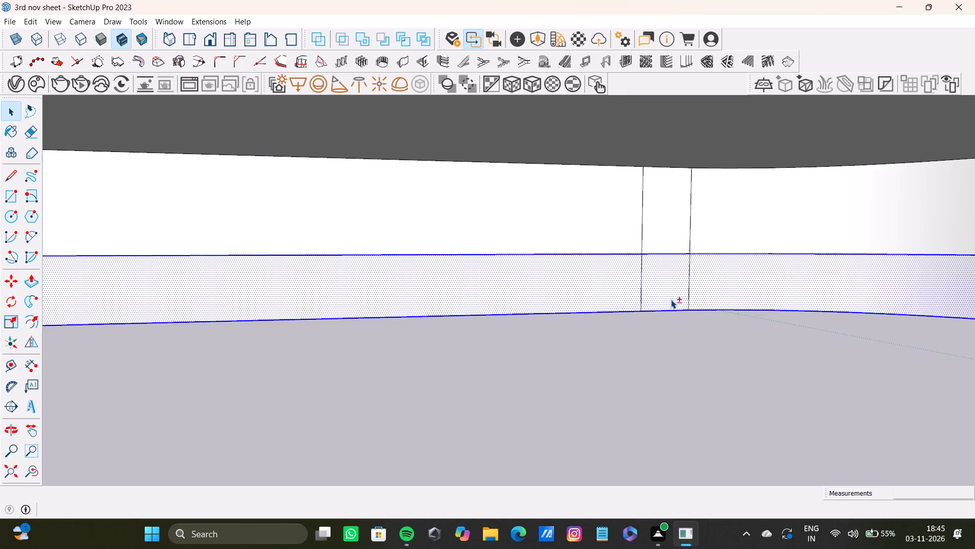
# Examine the yellow kitchen's inner ceiling recess from inside for strip sides still missing from the selection.
pyautogui.keyDown('shift'); pyautogui.scroll(-8, 629, 287); pyautogui.keyUp('shift')
pyautogui.keyDown('shift'); pyautogui.moveTo(629, 286); pyautogui.dragTo(732, 309, button='middle'); pyautogui.keyUp('shift')
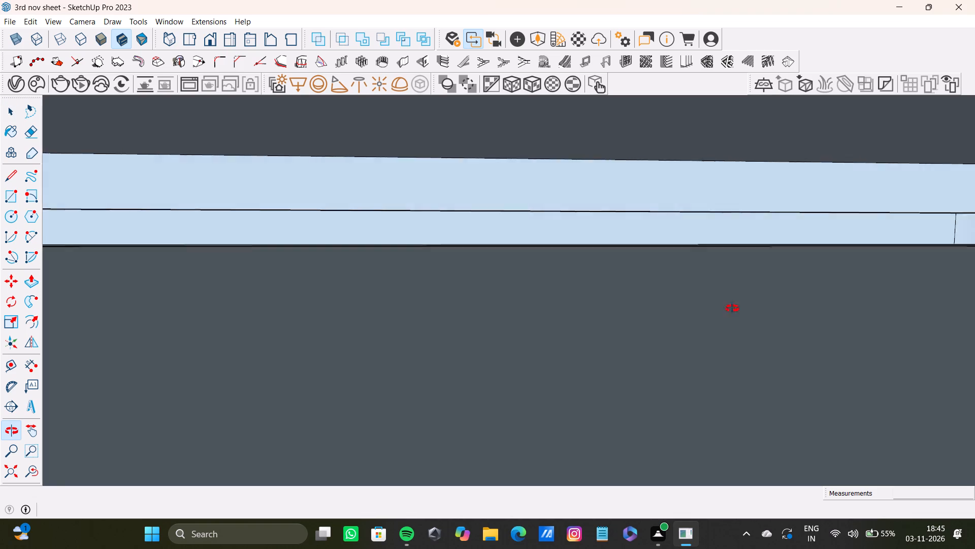
pyautogui.keyDown('shift'); pyautogui.moveTo(732, 309); pyautogui.dragTo(719, 311, button='middle'); pyautogui.keyUp('shift')
pyautogui.click(15, 476)
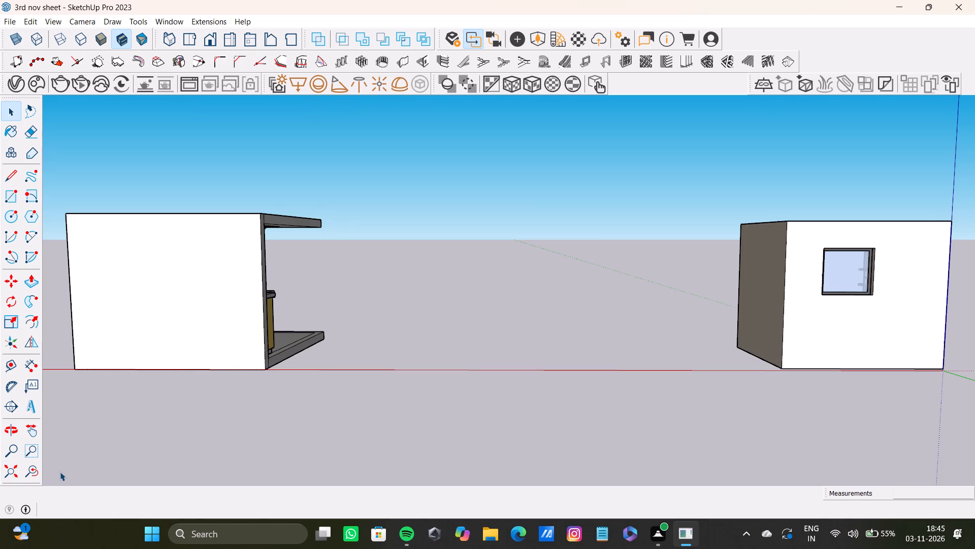
pyautogui.keyDown('shift'); pyautogui.moveTo(806, 291); pyautogui.dragTo(611, 282, button='middle'); pyautogui.keyUp('shift')
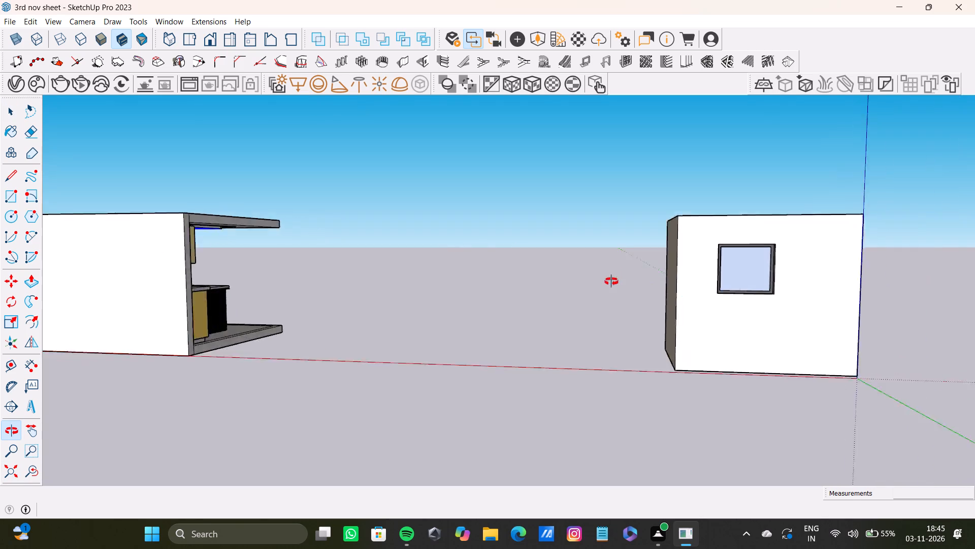
pyautogui.keyDown('shift'); pyautogui.moveTo(611, 282); pyautogui.dragTo(417, 281, button='middle'); pyautogui.keyUp('shift')
pyautogui.scroll(-4, 511, 270)
pyautogui.moveTo(590, 297); pyautogui.dragTo(323, 271, button='middle')
pyautogui.scroll(-1, 322, 267)
pyautogui.scroll(3, 332, 251)
pyautogui.keyDown('shift'); pyautogui.moveTo(686, 286); pyautogui.dragTo(661, 300, button='middle'); pyautogui.keyUp('shift')
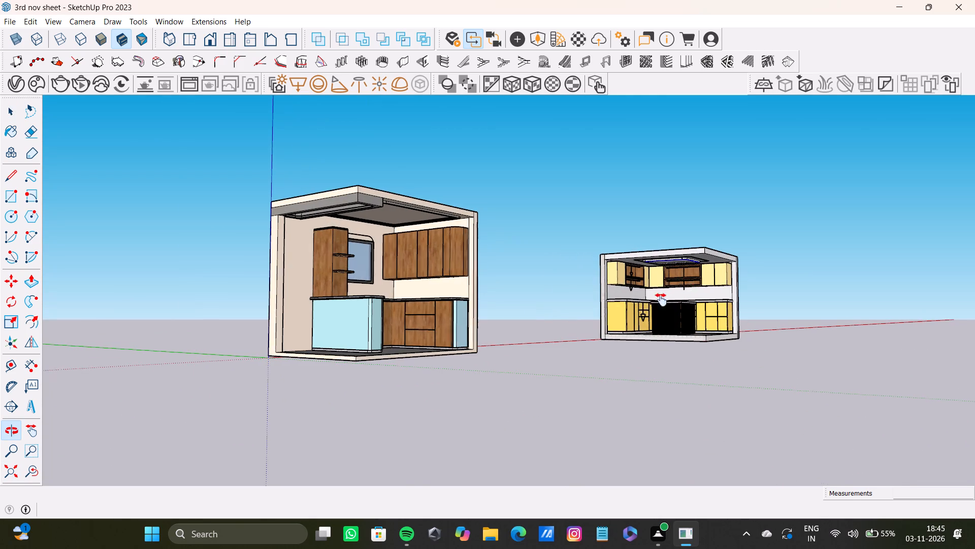
pyautogui.keyDown('shift'); pyautogui.moveTo(661, 300); pyautogui.dragTo(564, 300, button='middle'); pyautogui.keyUp('shift')
pyautogui.scroll(20, 505, 284)
pyautogui.scroll(2, 505, 284)
pyautogui.moveTo(572, 274); pyautogui.dragTo(422, 192, button='middle')
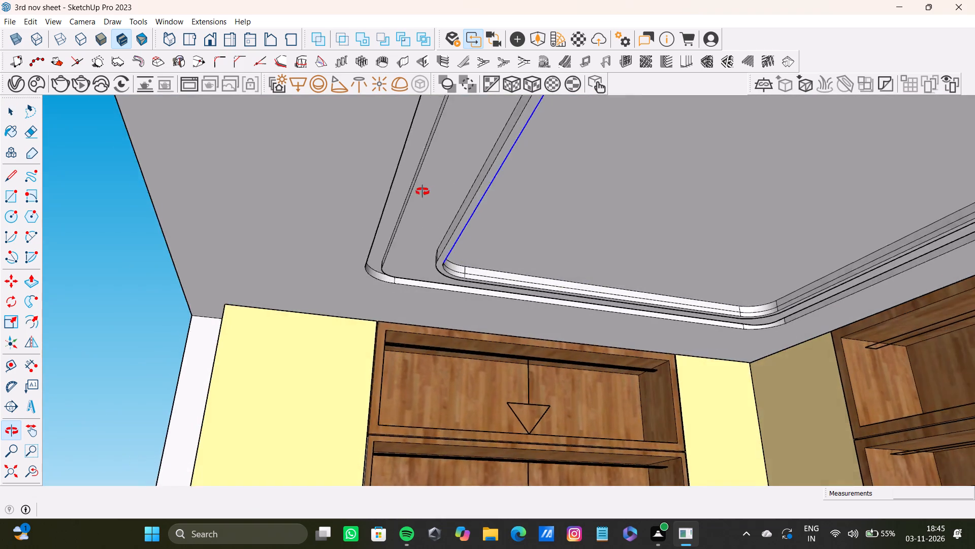
pyautogui.moveTo(422, 192); pyautogui.dragTo(393, 196, button='middle')
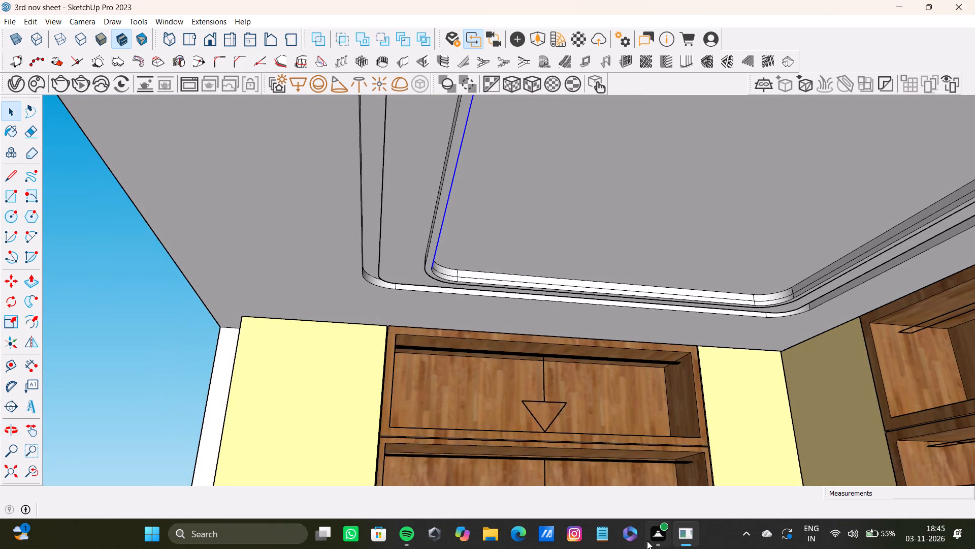
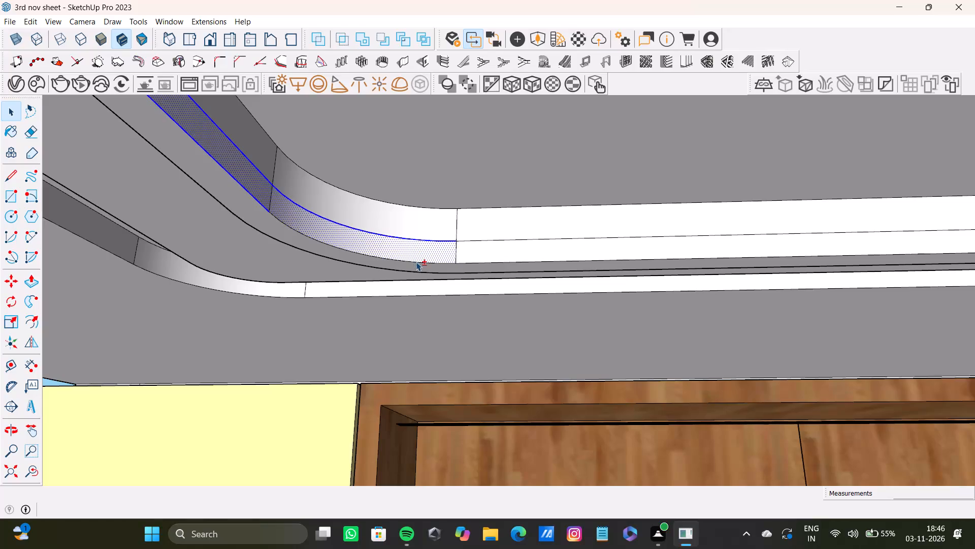
# Add the remaining lower-band faces and edges around the inner rounded ceiling recess to the selection and make them a group.
pyautogui.click(416, 262)
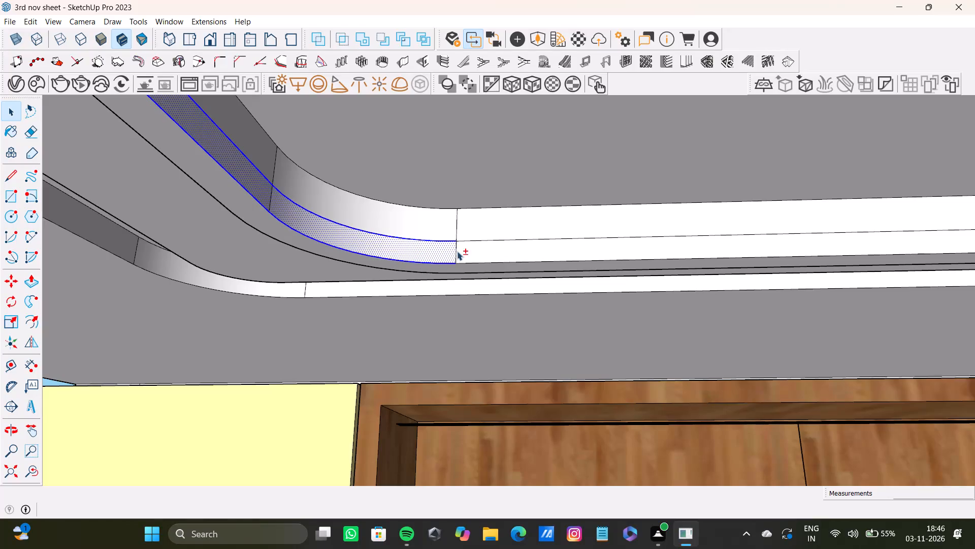
pyautogui.click(508, 240)
pyautogui.click(511, 250)
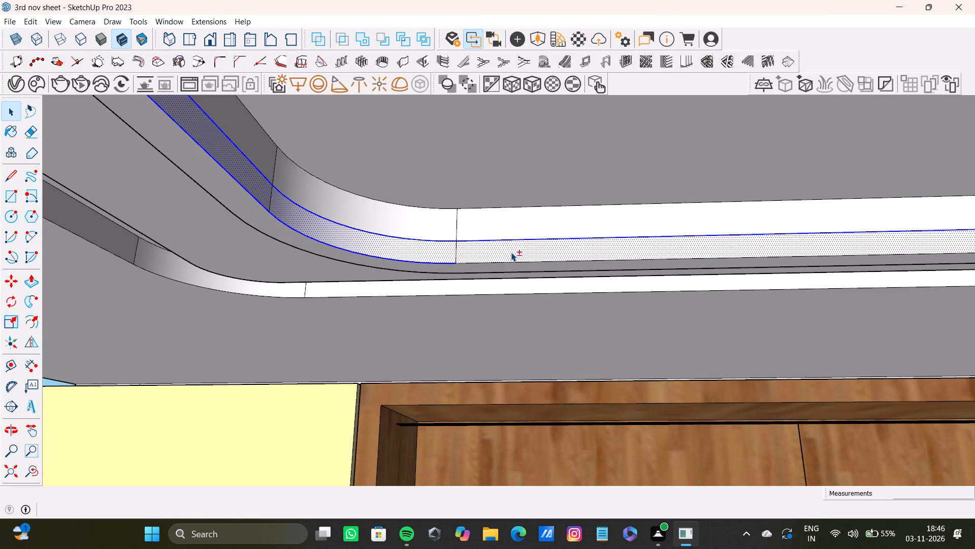
pyautogui.click(512, 263)
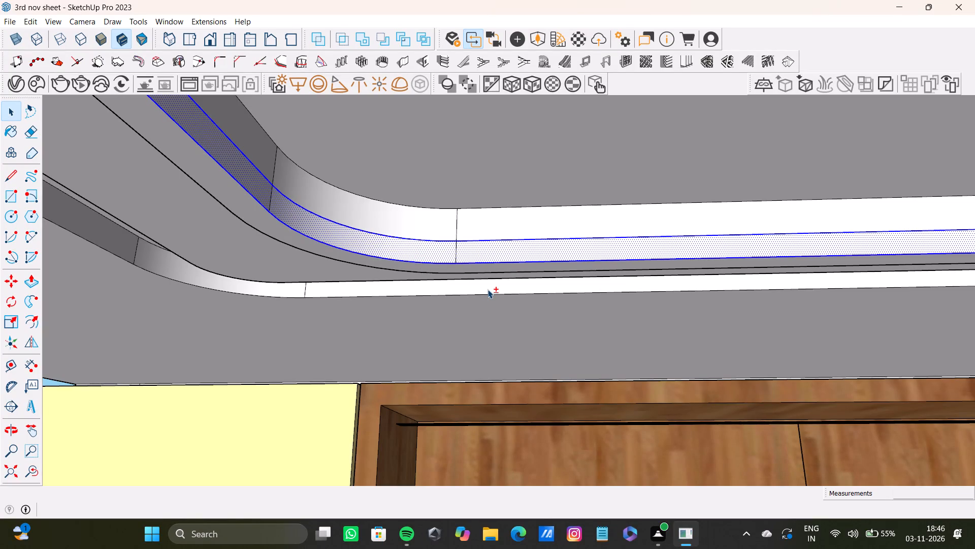
pyautogui.scroll(-4, 483, 290)
pyautogui.moveTo(568, 279); pyautogui.dragTo(596, 297, button='middle')
pyautogui.scroll(-3, 759, 322)
pyautogui.keyDown('shift'); pyautogui.moveTo(753, 318); pyautogui.dragTo(570, 293, button='middle'); pyautogui.keyUp('shift')
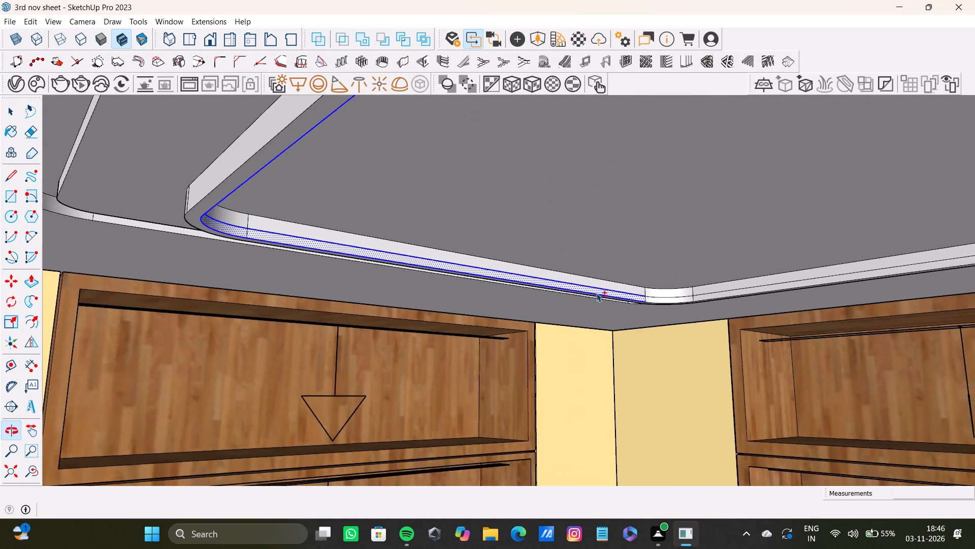
pyautogui.keyDown('shift'); pyautogui.scroll(14, 634, 295); pyautogui.keyUp('shift')
pyautogui.keyDown('shift'); pyautogui.click(691, 301); pyautogui.keyUp('shift')
pyautogui.keyDown('shift'); pyautogui.click(694, 311); pyautogui.keyUp('shift')
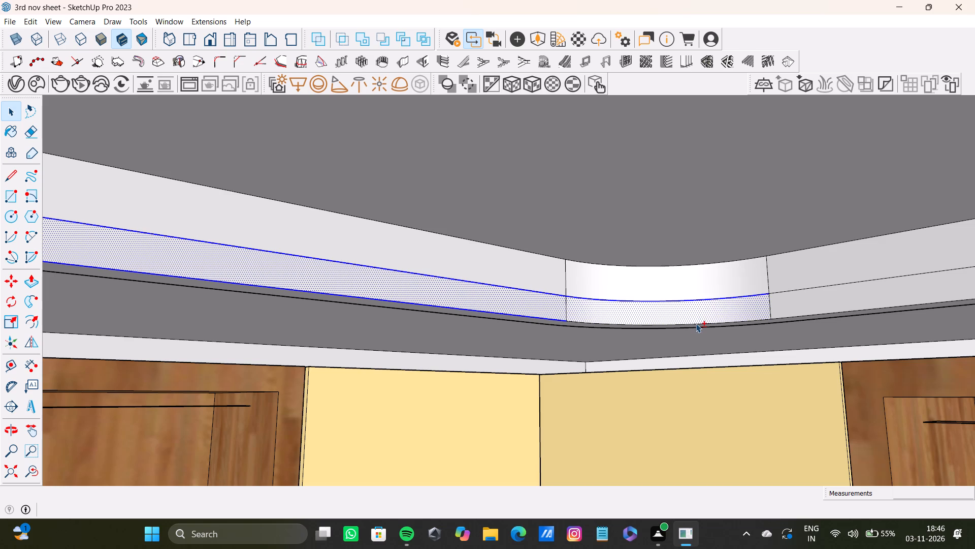
pyautogui.keyDown('shift'); pyautogui.click(697, 324); pyautogui.keyUp('shift')
pyautogui.keyDown('shift'); pyautogui.click(810, 288); pyautogui.keyUp('shift')
pyautogui.keyDown('shift'); pyautogui.click(815, 300); pyautogui.keyUp('shift')
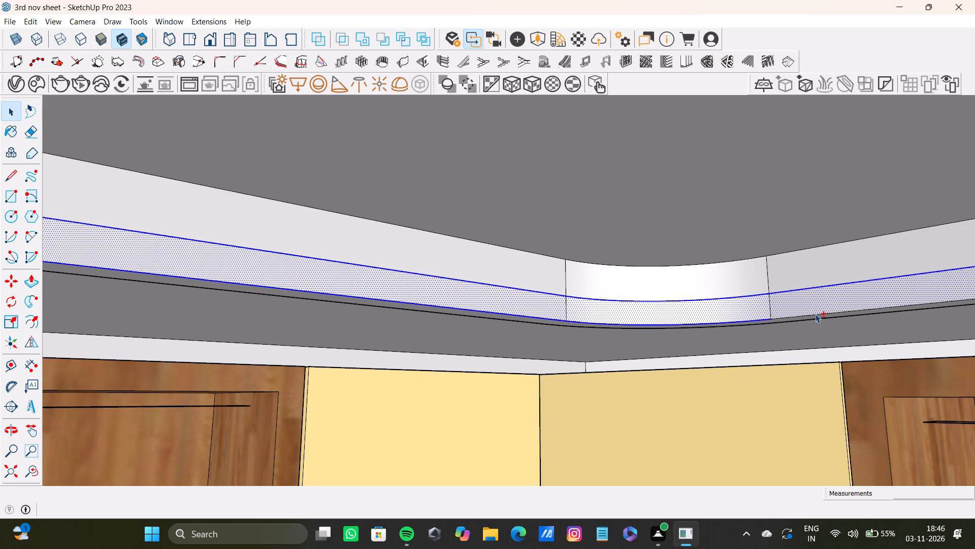
pyautogui.keyDown('shift'); pyautogui.click(816, 315); pyautogui.keyUp('shift')
pyautogui.keyDown('shift'); pyautogui.moveTo(764, 292); pyautogui.dragTo(531, 266, button='middle'); pyautogui.keyUp('shift')
pyautogui.scroll(-4, 630, 282)
pyautogui.keyDown('shift'); pyautogui.moveTo(645, 279); pyautogui.dragTo(91, 209, button='middle'); pyautogui.keyUp('shift')
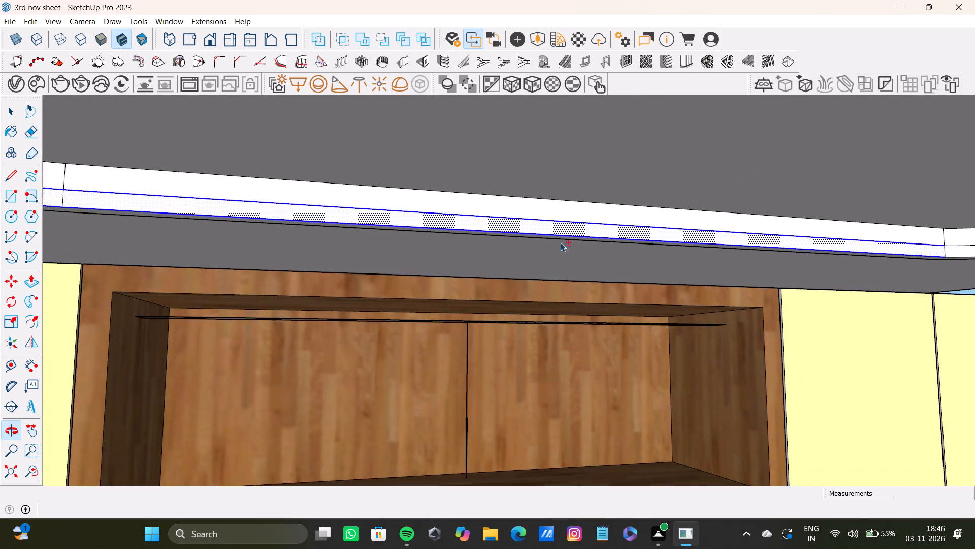
pyautogui.keyDown('shift'); pyautogui.scroll(-4, 565, 245); pyautogui.keyUp('shift')
pyautogui.keyDown('shift'); pyautogui.moveTo(663, 254); pyautogui.dragTo(360, 245, button='middle'); pyautogui.keyUp('shift')
pyautogui.keyDown('shift'); pyautogui.scroll(3, 639, 224); pyautogui.keyUp('shift')
pyautogui.keyDown('shift'); pyautogui.moveTo(364, 209); pyautogui.dragTo(429, 241, button='middle'); pyautogui.keyUp('shift')
pyautogui.keyDown('shift'); pyautogui.scroll(7, 440, 272); pyautogui.keyUp('shift')
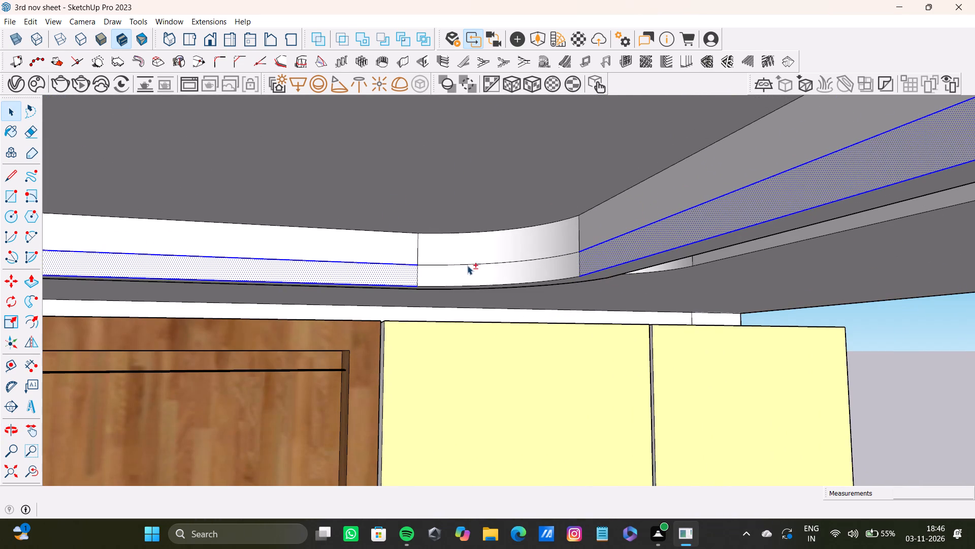
pyautogui.keyDown('shift'); pyautogui.click(469, 264); pyautogui.keyUp('shift')
pyautogui.keyDown('shift'); pyautogui.click(473, 277); pyautogui.keyUp('shift')
pyautogui.keyDown('shift'); pyautogui.click(475, 285); pyautogui.keyUp('shift')
pyautogui.keyDown('shift'); pyautogui.rightClick(468, 277); pyautogui.keyUp('shift')
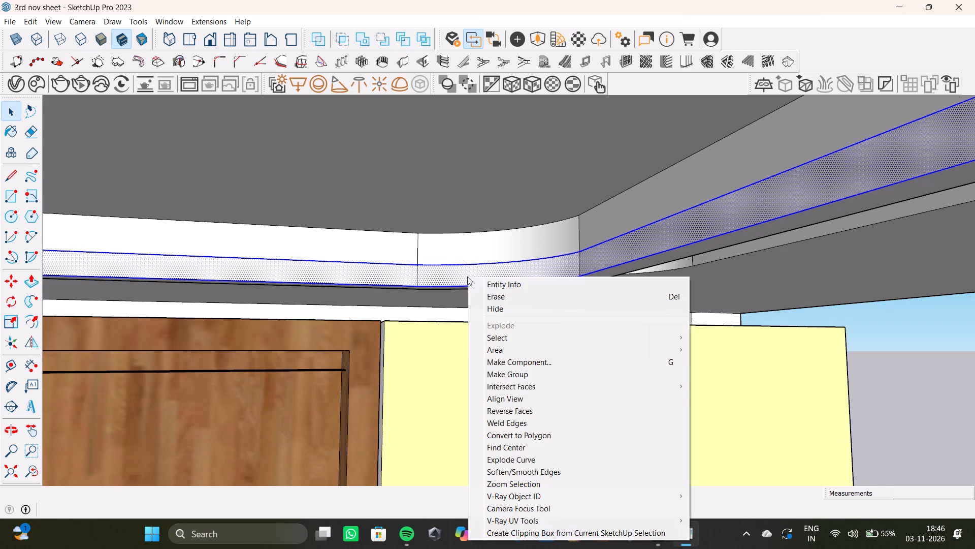
pyautogui.keyDown('shift'); pyautogui.click(514, 377); pyautogui.keyUp('shift')
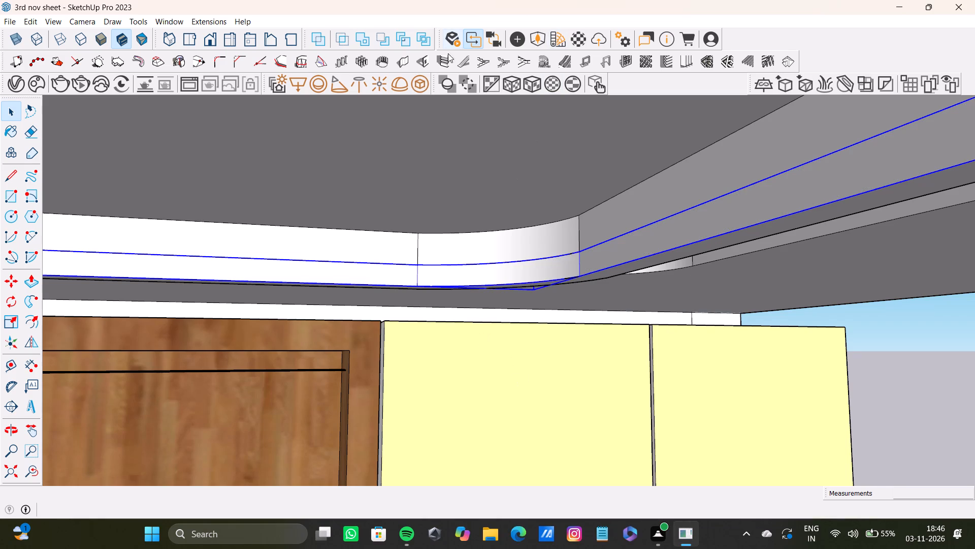
pyautogui.click(422, 78)
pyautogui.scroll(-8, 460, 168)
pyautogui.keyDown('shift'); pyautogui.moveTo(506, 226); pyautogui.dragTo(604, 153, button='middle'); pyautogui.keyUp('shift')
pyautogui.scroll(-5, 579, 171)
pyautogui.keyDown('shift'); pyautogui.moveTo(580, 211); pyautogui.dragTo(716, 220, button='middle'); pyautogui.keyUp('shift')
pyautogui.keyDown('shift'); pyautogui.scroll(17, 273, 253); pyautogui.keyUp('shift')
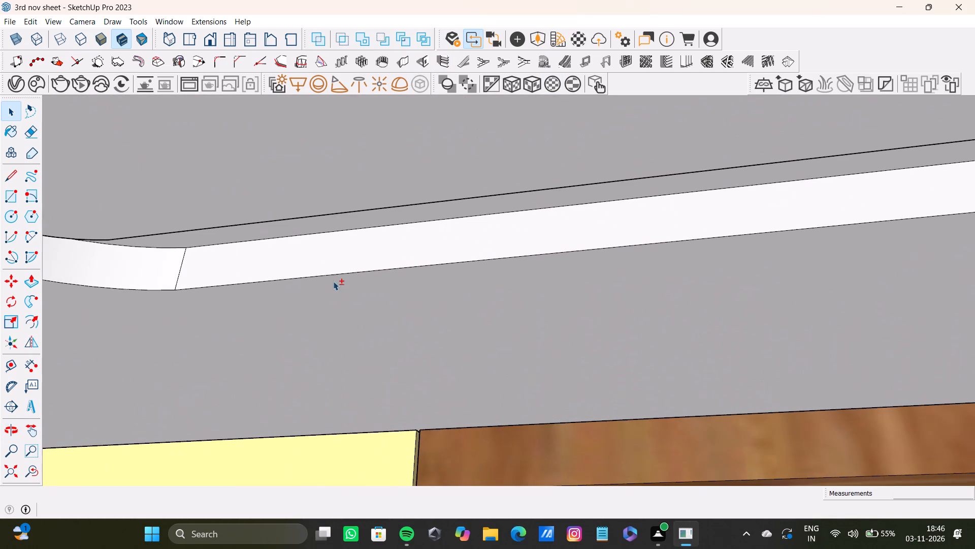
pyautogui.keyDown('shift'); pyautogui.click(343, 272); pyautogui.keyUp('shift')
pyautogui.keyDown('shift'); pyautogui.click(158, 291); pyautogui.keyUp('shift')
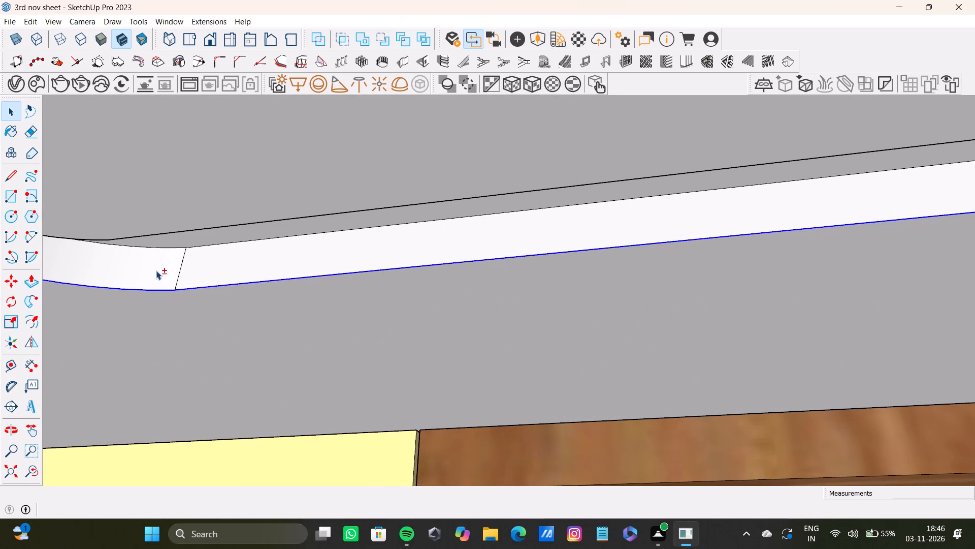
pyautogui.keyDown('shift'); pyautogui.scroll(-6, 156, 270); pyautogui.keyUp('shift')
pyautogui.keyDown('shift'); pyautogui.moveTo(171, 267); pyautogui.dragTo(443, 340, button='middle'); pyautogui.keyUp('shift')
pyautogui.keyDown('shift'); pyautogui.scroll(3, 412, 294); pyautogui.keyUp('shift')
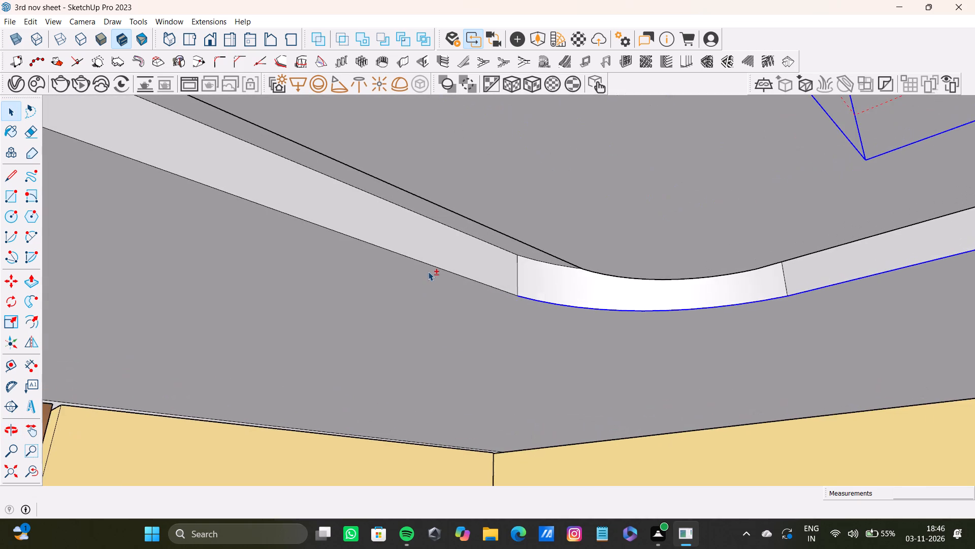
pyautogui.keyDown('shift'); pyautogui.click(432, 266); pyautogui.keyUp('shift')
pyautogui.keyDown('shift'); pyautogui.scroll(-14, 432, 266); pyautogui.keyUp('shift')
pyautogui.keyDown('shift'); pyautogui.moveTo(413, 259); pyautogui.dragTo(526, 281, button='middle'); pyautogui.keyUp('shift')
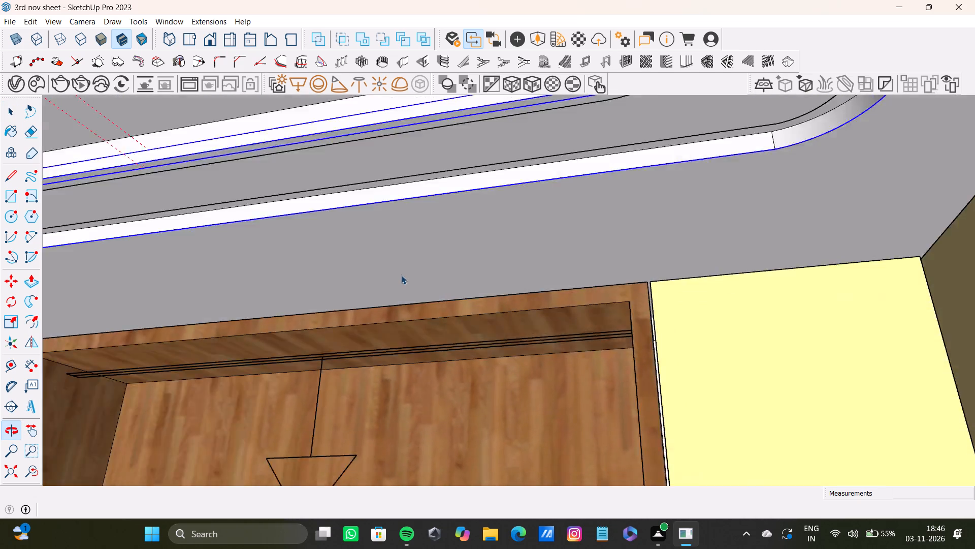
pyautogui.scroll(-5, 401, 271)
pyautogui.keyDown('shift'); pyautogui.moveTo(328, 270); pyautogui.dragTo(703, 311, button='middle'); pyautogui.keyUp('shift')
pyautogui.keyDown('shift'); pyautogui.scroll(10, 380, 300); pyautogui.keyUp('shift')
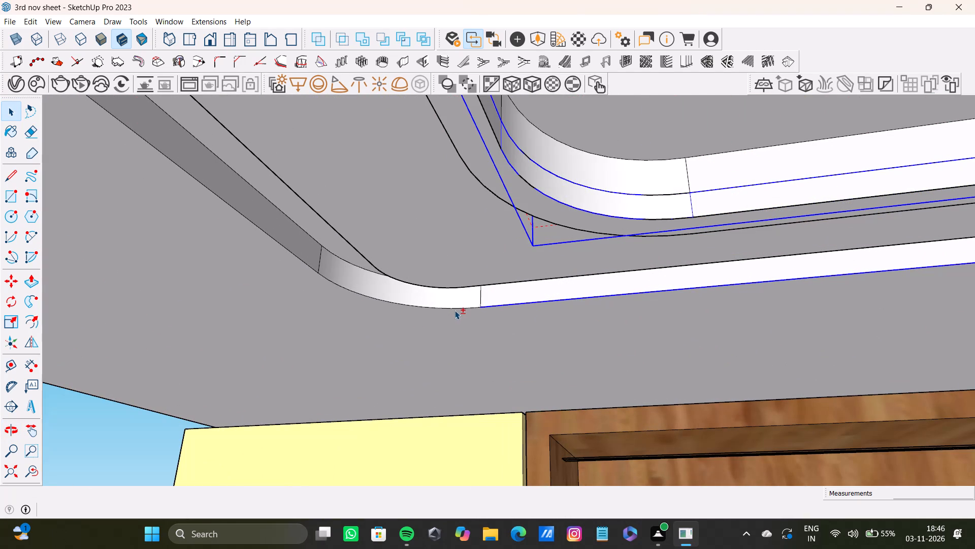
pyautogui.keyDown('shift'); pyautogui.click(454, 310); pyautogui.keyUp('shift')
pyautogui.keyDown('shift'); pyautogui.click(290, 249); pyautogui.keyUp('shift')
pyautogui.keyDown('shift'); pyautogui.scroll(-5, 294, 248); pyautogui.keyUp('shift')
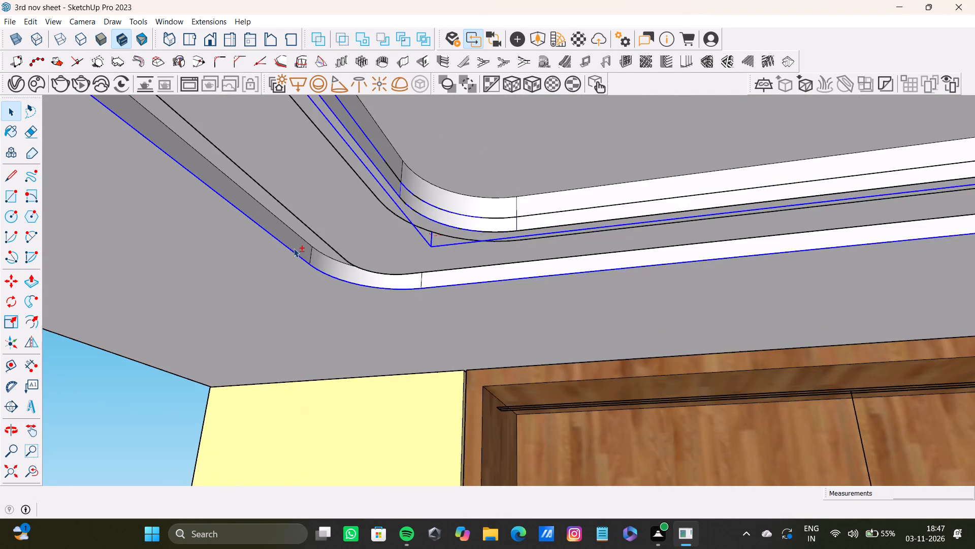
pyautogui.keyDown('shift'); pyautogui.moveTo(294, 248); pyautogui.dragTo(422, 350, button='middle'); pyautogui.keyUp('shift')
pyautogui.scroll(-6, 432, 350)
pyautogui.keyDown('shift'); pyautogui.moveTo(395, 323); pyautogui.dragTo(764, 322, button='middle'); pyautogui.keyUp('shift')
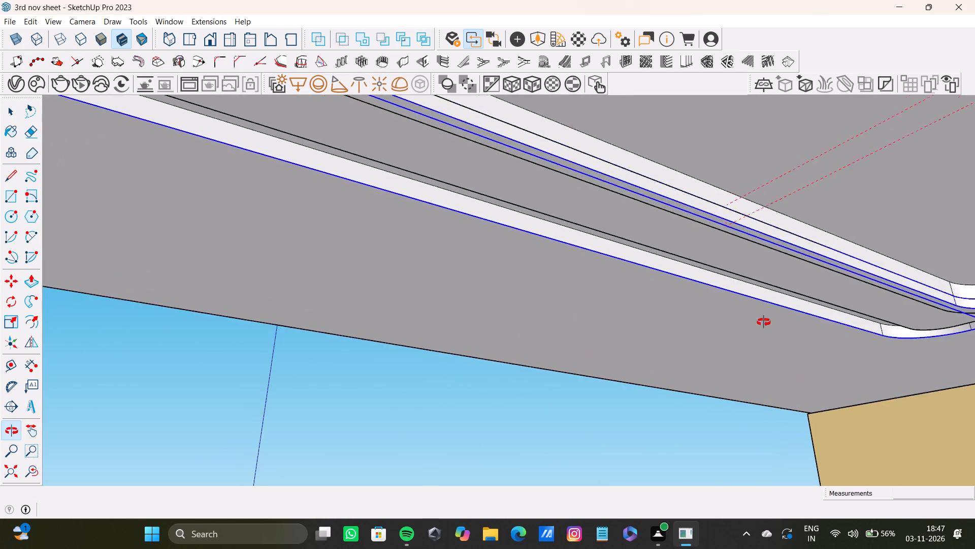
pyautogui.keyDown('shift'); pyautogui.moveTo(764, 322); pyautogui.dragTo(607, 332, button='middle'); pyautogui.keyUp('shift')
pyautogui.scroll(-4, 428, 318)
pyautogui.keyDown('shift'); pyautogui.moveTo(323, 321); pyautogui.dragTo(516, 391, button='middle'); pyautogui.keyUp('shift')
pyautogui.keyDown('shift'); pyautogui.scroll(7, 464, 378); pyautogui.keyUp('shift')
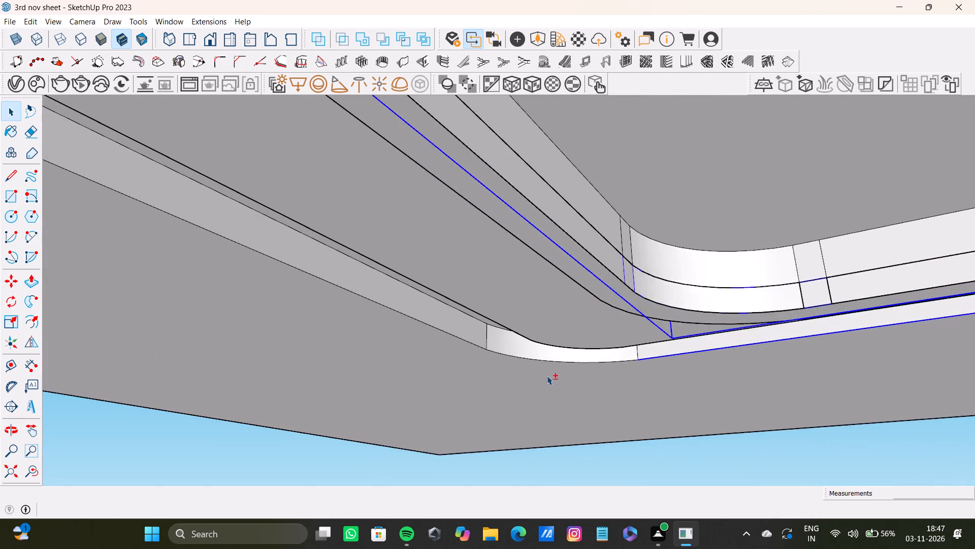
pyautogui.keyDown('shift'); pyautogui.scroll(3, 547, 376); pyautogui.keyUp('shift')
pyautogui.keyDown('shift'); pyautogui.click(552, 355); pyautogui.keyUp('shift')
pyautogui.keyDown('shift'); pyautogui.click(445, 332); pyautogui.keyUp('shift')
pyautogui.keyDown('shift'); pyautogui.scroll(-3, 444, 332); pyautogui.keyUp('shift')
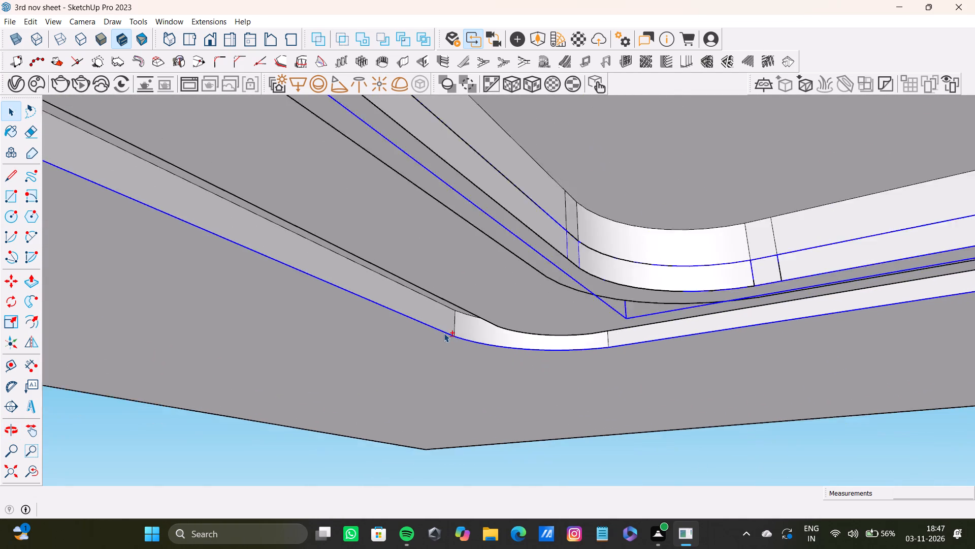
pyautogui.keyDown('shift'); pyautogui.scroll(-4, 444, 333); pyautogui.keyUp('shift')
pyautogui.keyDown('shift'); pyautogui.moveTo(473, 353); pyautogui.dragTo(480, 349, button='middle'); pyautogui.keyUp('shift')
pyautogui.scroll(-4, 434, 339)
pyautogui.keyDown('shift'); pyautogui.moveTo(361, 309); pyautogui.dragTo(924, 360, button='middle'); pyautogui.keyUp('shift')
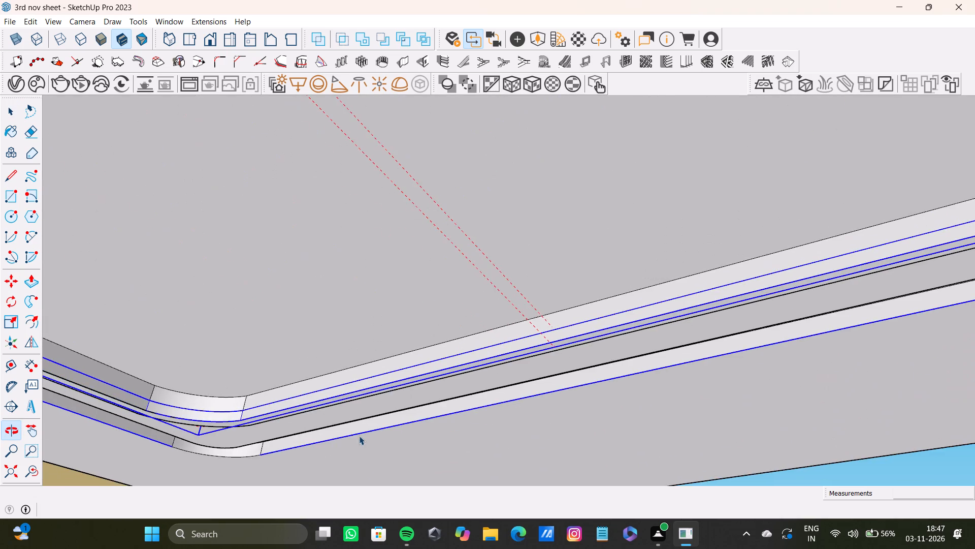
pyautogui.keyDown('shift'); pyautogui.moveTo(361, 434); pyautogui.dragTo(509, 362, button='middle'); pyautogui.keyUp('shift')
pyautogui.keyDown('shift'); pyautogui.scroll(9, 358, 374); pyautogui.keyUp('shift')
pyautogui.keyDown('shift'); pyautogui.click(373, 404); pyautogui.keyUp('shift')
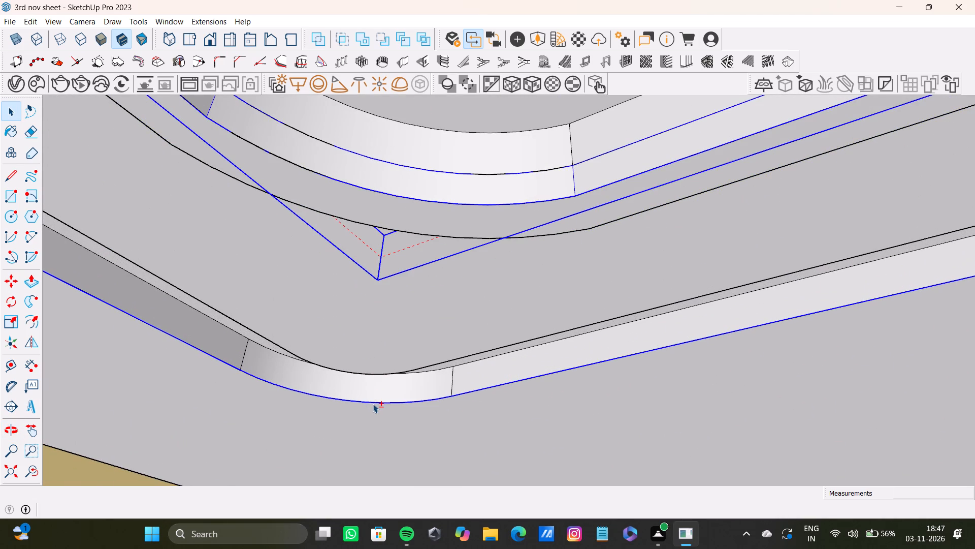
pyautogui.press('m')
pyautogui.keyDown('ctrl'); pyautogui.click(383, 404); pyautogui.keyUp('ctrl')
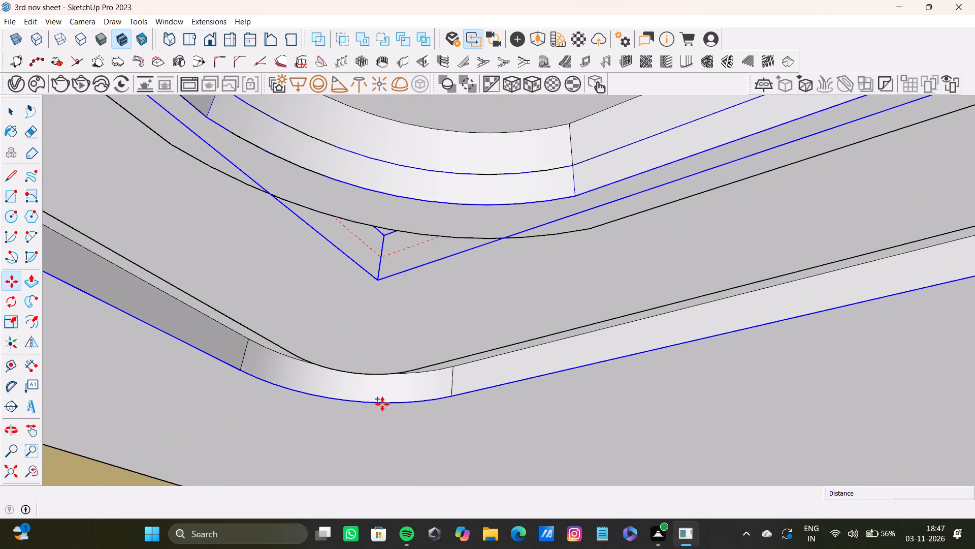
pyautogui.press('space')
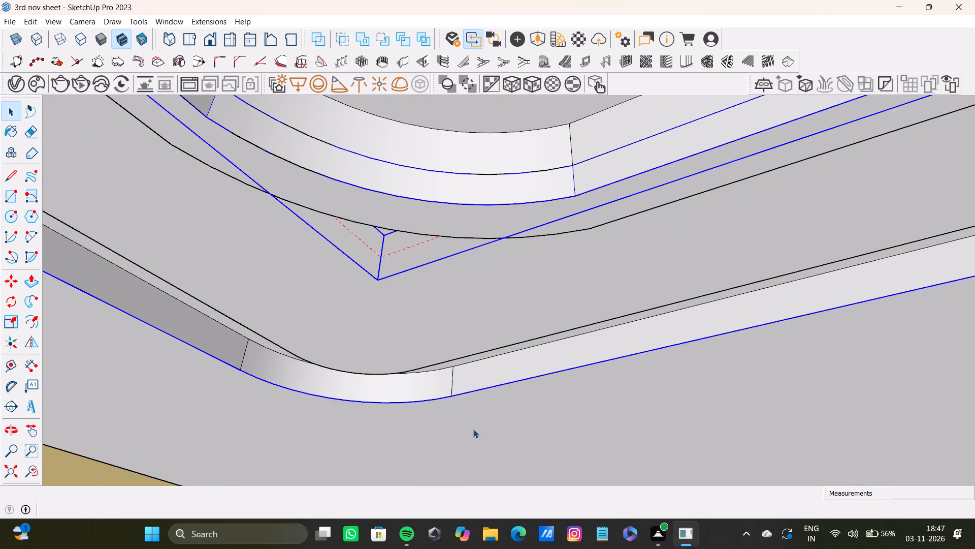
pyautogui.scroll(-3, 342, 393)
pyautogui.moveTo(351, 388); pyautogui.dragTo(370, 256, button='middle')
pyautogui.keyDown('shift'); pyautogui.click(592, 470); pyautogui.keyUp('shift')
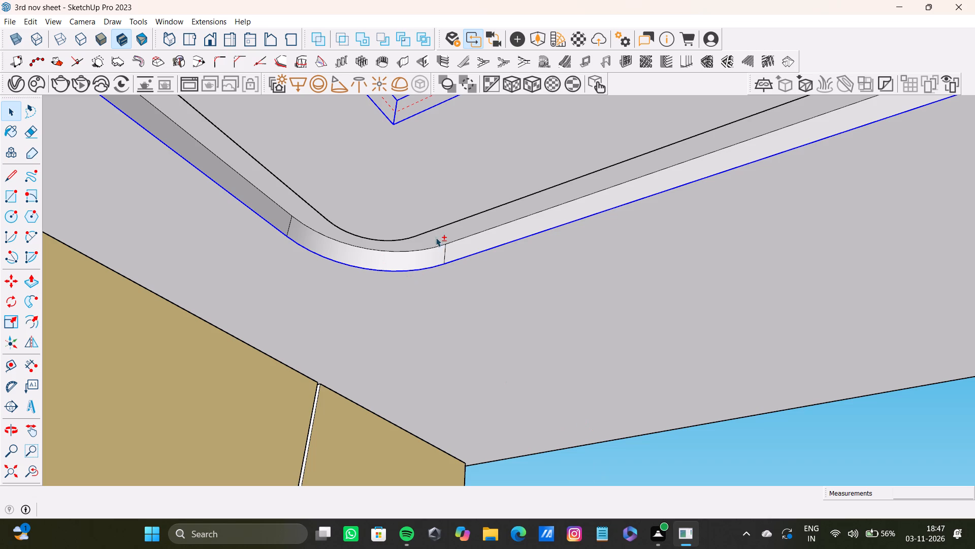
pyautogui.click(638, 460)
# Select the rounded bottom edge at one corner of the outer ceiling recess plus both adjoining straight bottom edges.
pyautogui.scroll(9, 393, 279)
pyautogui.keyDown('shift'); pyautogui.click(439, 267); pyautogui.keyUp('shift')
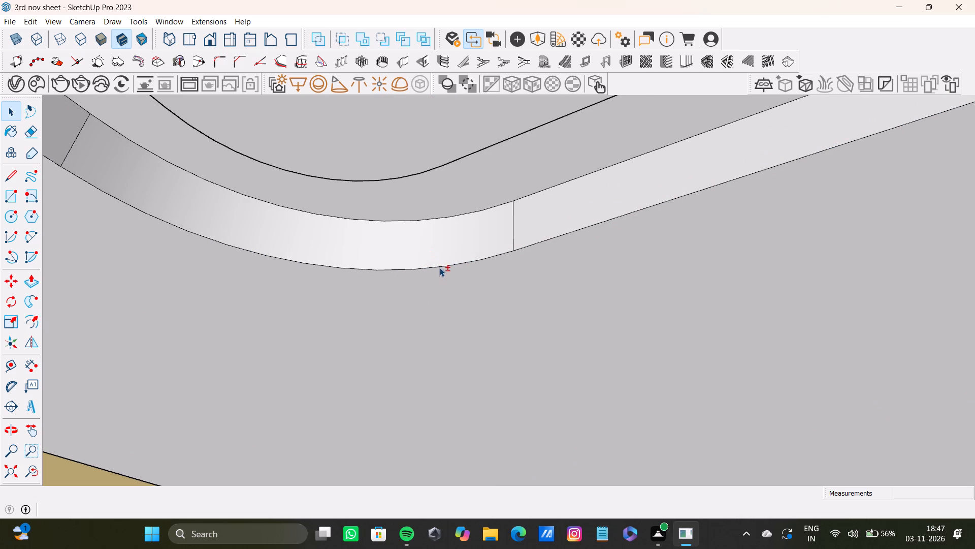
pyautogui.keyDown('shift'); pyautogui.click(600, 222); pyautogui.keyUp('shift')
pyautogui.keyDown('shift'); pyautogui.scroll(-12, 591, 223); pyautogui.keyUp('shift')
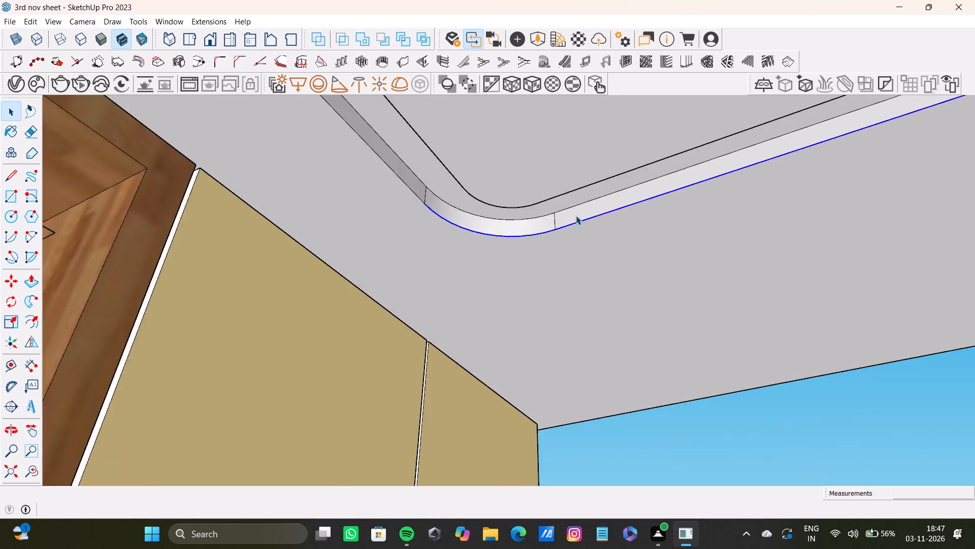
pyautogui.keyDown('shift'); pyautogui.scroll(-5, 576, 216); pyautogui.keyUp('shift')
pyautogui.keyDown('shift'); pyautogui.moveTo(573, 215); pyautogui.dragTo(529, 268, button='middle'); pyautogui.keyUp('shift')
pyautogui.keyDown('shift'); pyautogui.scroll(5, 392, 239); pyautogui.keyUp('shift')
pyautogui.keyDown('shift'); pyautogui.click(425, 231); pyautogui.keyUp('shift')
pyautogui.keyDown('shift'); pyautogui.scroll(-3, 436, 235); pyautogui.keyUp('shift')
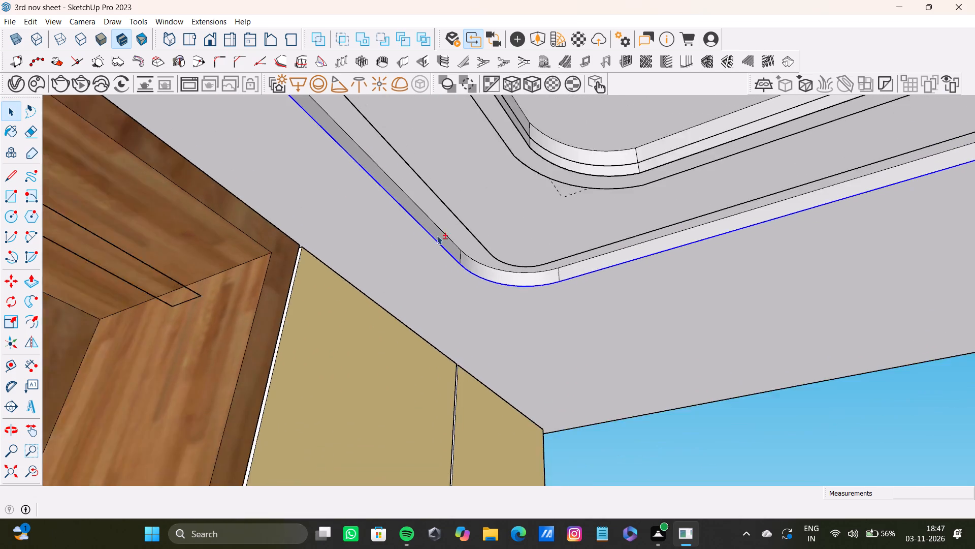
# Add the outer recess's next rounded corner bottom edge and the straight bottom edge beyond it to the selection.
pyautogui.keyDown('shift'); pyautogui.scroll(-10, 437, 235); pyautogui.keyUp('shift')
pyautogui.keyDown('shift'); pyautogui.scroll(1, 569, 273); pyautogui.keyUp('shift')
pyautogui.keyDown('shift'); pyautogui.moveTo(560, 273); pyautogui.dragTo(367, 295, button='middle'); pyautogui.keyUp('shift')
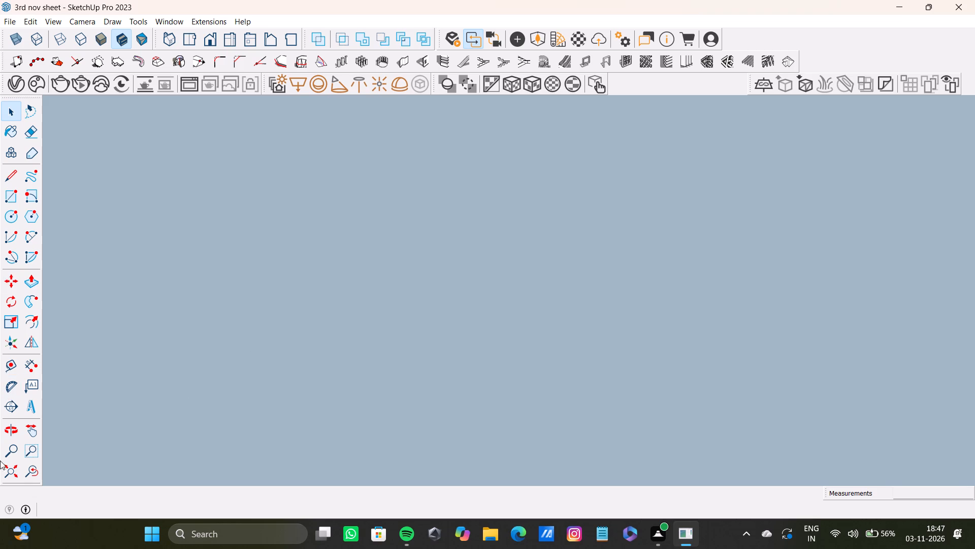
pyautogui.keyDown('shift'); pyautogui.click(1, 472); pyautogui.keyUp('shift')
pyautogui.moveTo(361, 361); pyautogui.dragTo(392, 393, button='middle')
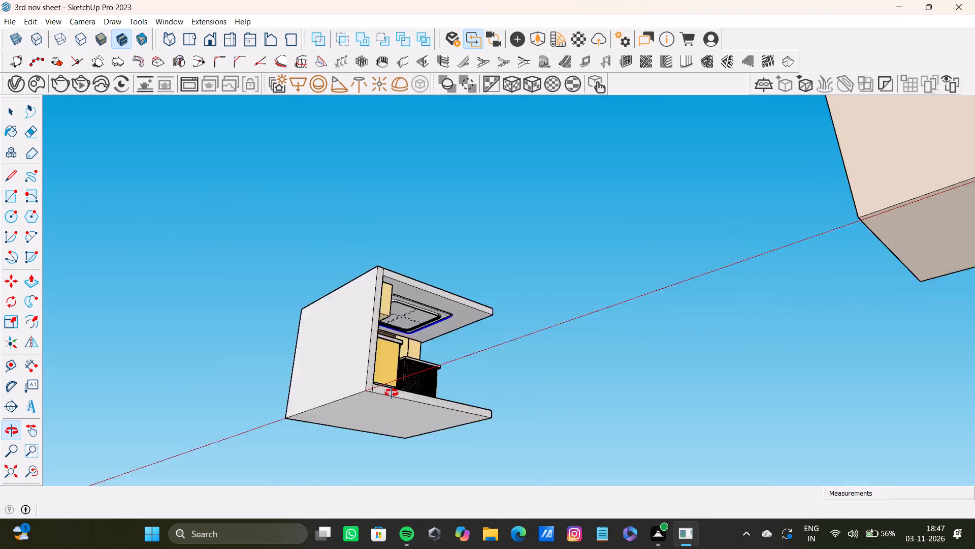
pyautogui.moveTo(392, 393); pyautogui.dragTo(377, 393, button='middle')
pyautogui.keyDown('shift'); pyautogui.scroll(20, 395, 335); pyautogui.keyUp('shift')
pyautogui.keyDown('shift'); pyautogui.scroll(7, 395, 335); pyautogui.keyUp('shift')
pyautogui.moveTo(513, 318); pyautogui.dragTo(551, 282, button='middle')
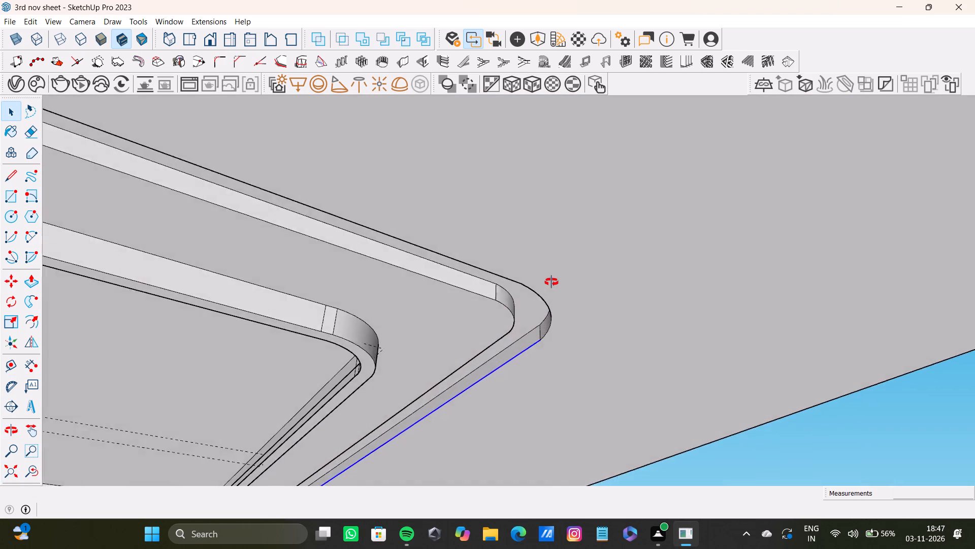
pyautogui.moveTo(551, 282); pyautogui.dragTo(675, 314, button='middle')
pyautogui.keyDown('shift'); pyautogui.scroll(11, 608, 339); pyautogui.keyUp('shift')
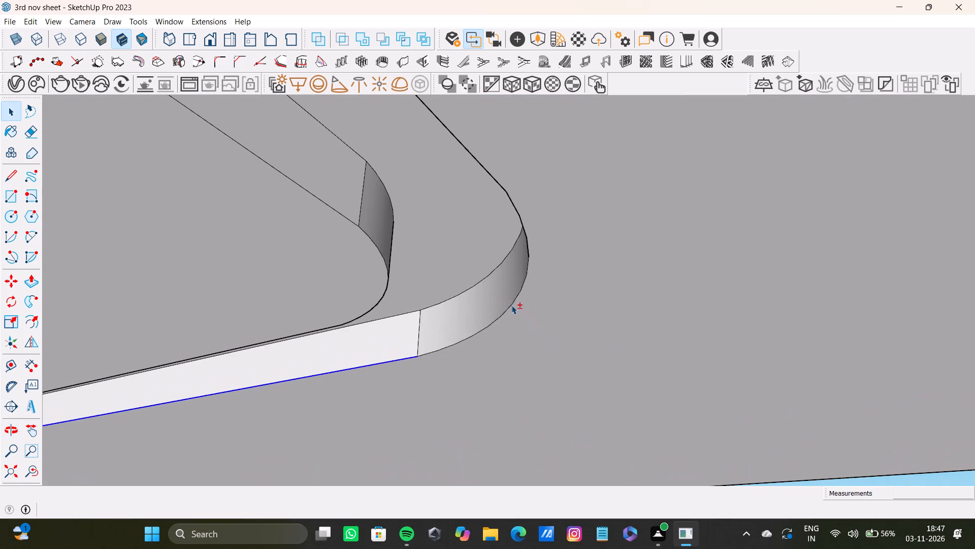
pyautogui.keyDown('shift'); pyautogui.click(511, 305); pyautogui.keyUp('shift')
pyautogui.keyDown('shift'); pyautogui.scroll(-3, 445, 289); pyautogui.keyUp('shift')
pyautogui.keyDown('shift'); pyautogui.moveTo(426, 279); pyautogui.dragTo(787, 335, button='middle'); pyautogui.keyUp('shift')
pyautogui.keyDown('shift'); pyautogui.scroll(4, 719, 299); pyautogui.keyUp('shift')
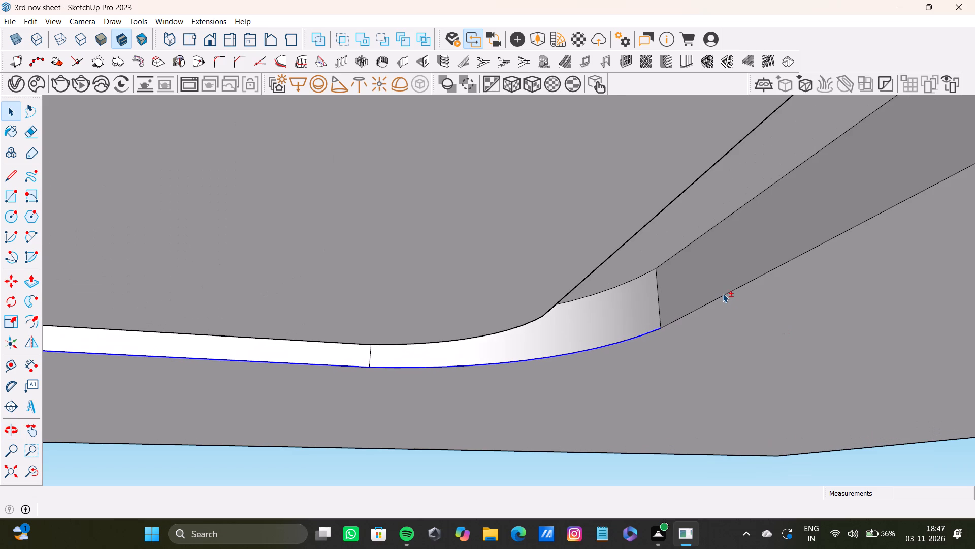
pyautogui.keyDown('shift'); pyautogui.click(723, 293); pyautogui.keyUp('shift')
# Add the third rounded corner bottom edge and the remaining straight bottom edge of the outer recess to the selection.
pyautogui.keyDown('shift'); pyautogui.scroll(-3, 723, 293); pyautogui.keyUp('shift')
pyautogui.keyDown('shift'); pyautogui.moveTo(714, 291); pyautogui.dragTo(604, 294, button='middle'); pyautogui.keyUp('shift')
pyautogui.keyDown('shift'); pyautogui.scroll(-4, 622, 298); pyautogui.keyUp('shift')
pyautogui.keyDown('shift'); pyautogui.moveTo(558, 288); pyautogui.dragTo(47, 303, button='middle'); pyautogui.keyUp('shift')
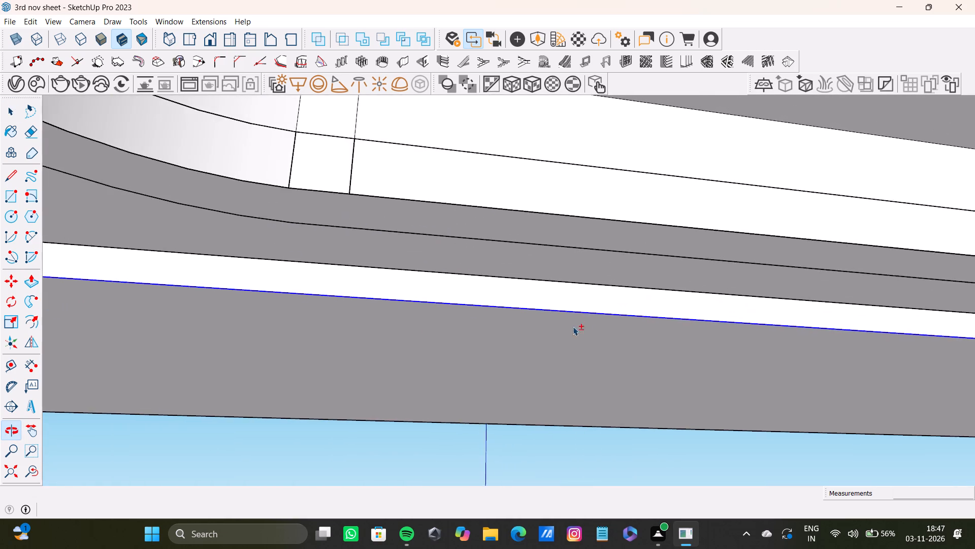
pyautogui.keyDown('shift'); pyautogui.scroll(-4, 594, 326); pyautogui.keyUp('shift')
pyautogui.keyDown('shift'); pyautogui.moveTo(678, 344); pyautogui.dragTo(300, 261, button='middle'); pyautogui.keyUp('shift')
pyautogui.keyDown('shift'); pyautogui.scroll(4, 640, 331); pyautogui.keyUp('shift')
pyautogui.keyDown('shift'); pyautogui.moveTo(736, 331); pyautogui.dragTo(528, 298, button='middle'); pyautogui.keyUp('shift')
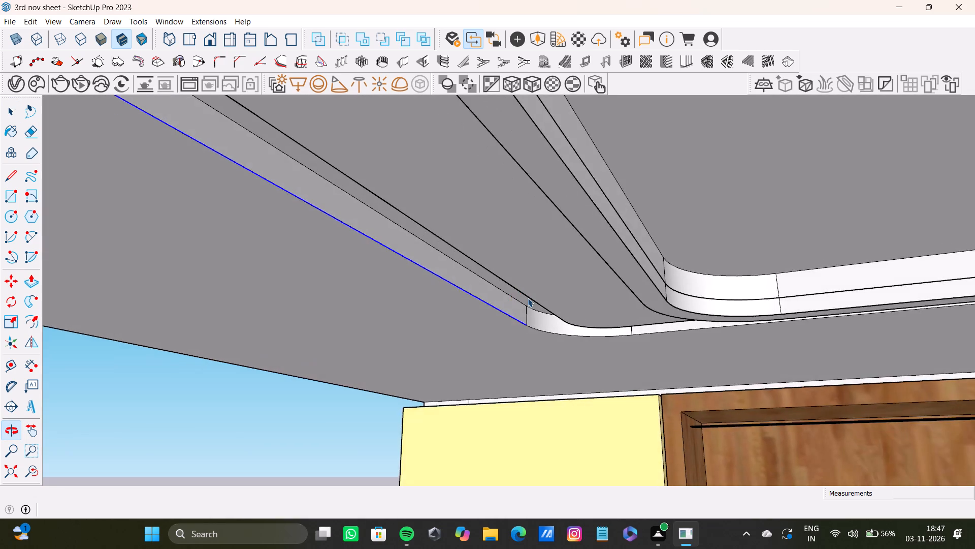
pyautogui.keyDown('shift'); pyautogui.moveTo(528, 298); pyautogui.dragTo(526, 296, button='middle'); pyautogui.keyUp('shift')
pyautogui.keyDown('shift'); pyautogui.scroll(5, 531, 311); pyautogui.keyUp('shift')
pyautogui.keyDown('shift'); pyautogui.click(543, 338); pyautogui.keyUp('shift')
pyautogui.keyDown('shift'); pyautogui.moveTo(701, 345); pyautogui.dragTo(453, 341, button='middle'); pyautogui.keyUp('shift')
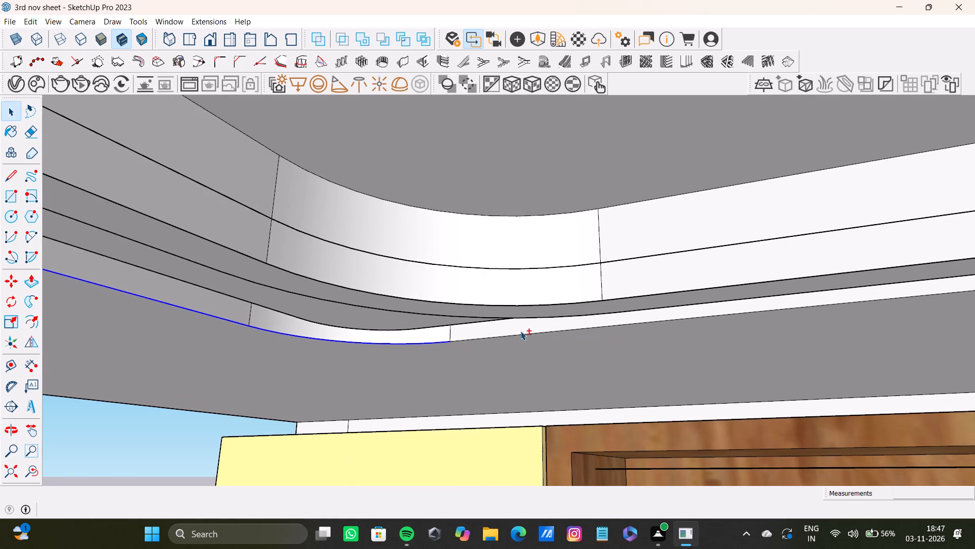
pyautogui.keyDown('shift'); pyautogui.click(522, 333); pyautogui.keyUp('shift')
# Add the last rounded corner bottom edge to close the selected loop around the outer recess.
pyautogui.keyDown('shift'); pyautogui.scroll(-4, 521, 335); pyautogui.keyUp('shift')
pyautogui.keyDown('shift'); pyautogui.moveTo(504, 328); pyautogui.dragTo(279, 274, button='middle'); pyautogui.keyUp('shift')
pyautogui.scroll(1, 281, 274)
pyautogui.scroll(-5, 308, 272)
pyautogui.keyDown('shift'); pyautogui.moveTo(341, 283); pyautogui.dragTo(0, 276, button='middle'); pyautogui.keyUp('shift')
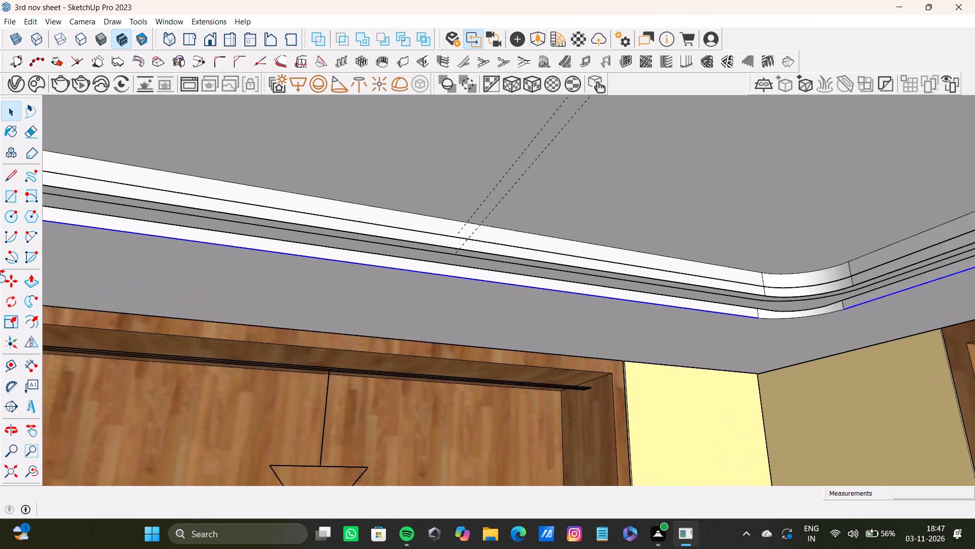
pyautogui.keyDown('shift'); pyautogui.moveTo(0, 276); pyautogui.dragTo(0, 276, button='middle'); pyautogui.keyUp('shift')
pyautogui.keyDown('shift'); pyautogui.scroll(11, 705, 261); pyautogui.keyUp('shift')
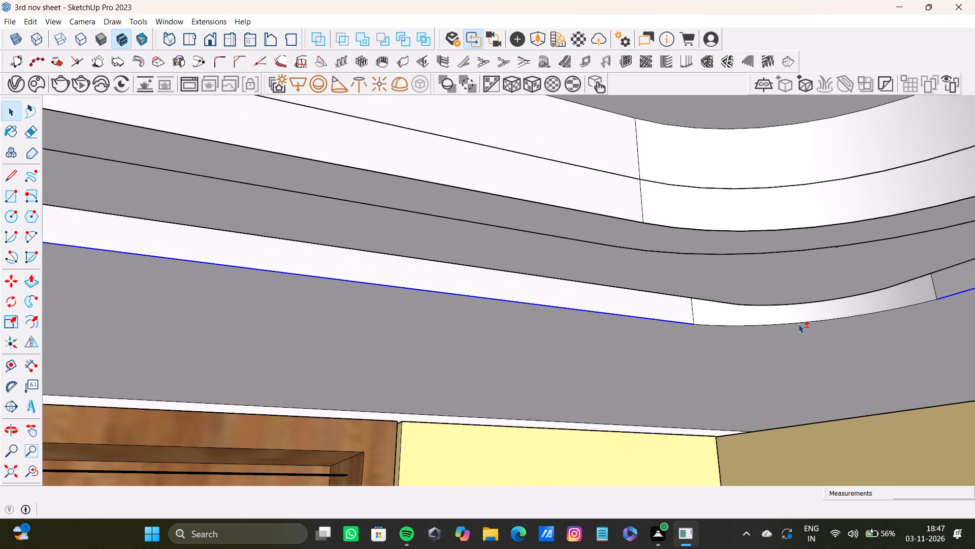
pyautogui.keyDown('shift'); pyautogui.click(798, 324); pyautogui.keyUp('shift')
# Copy the selected bottom edge loop about 1 7/16" upward onto the outer recess's vertical faces.
pyautogui.press('m')
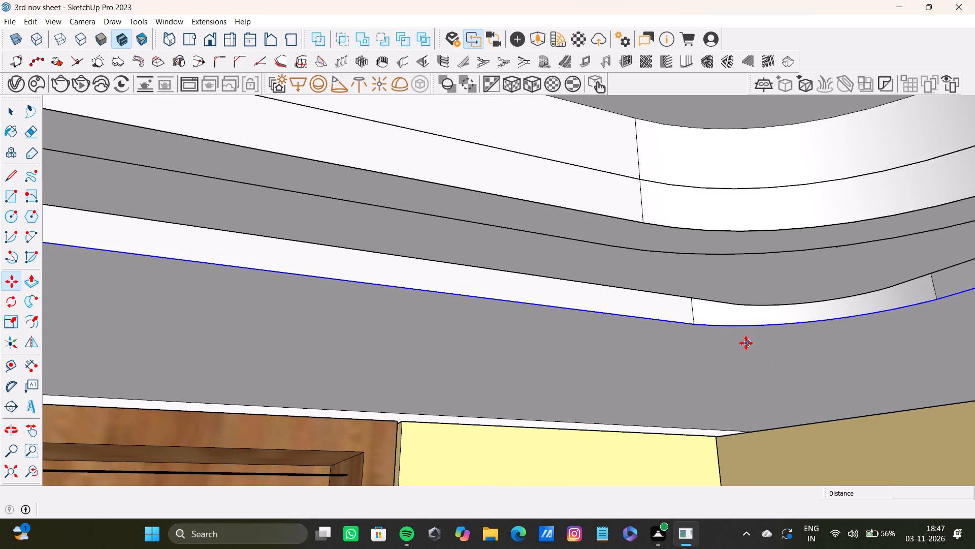
pyautogui.press('m')
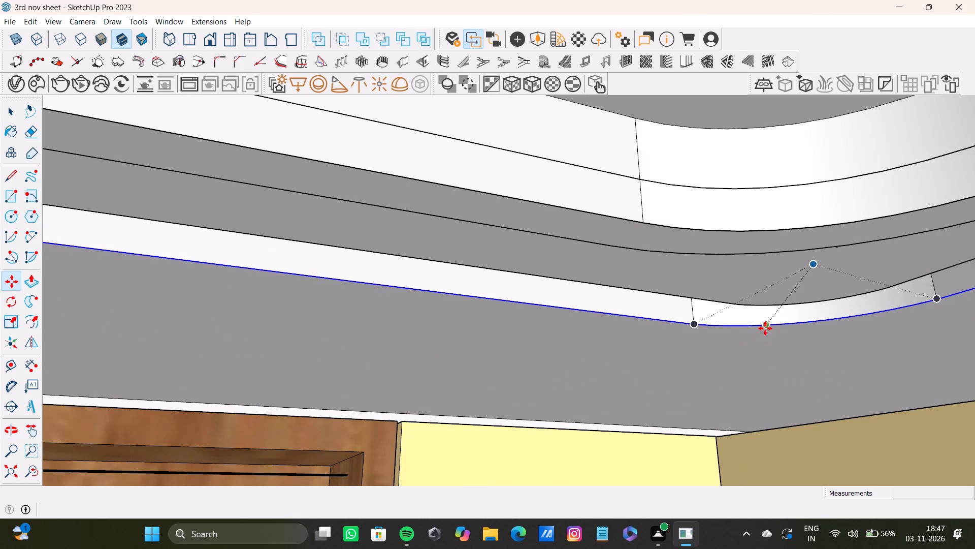
pyautogui.click(765, 328)
pyautogui.scroll(1, 607, 309)
pyautogui.keyDown('shift'); pyautogui.moveTo(607, 309); pyautogui.dragTo(706, 356, button='middle'); pyautogui.keyUp('shift')
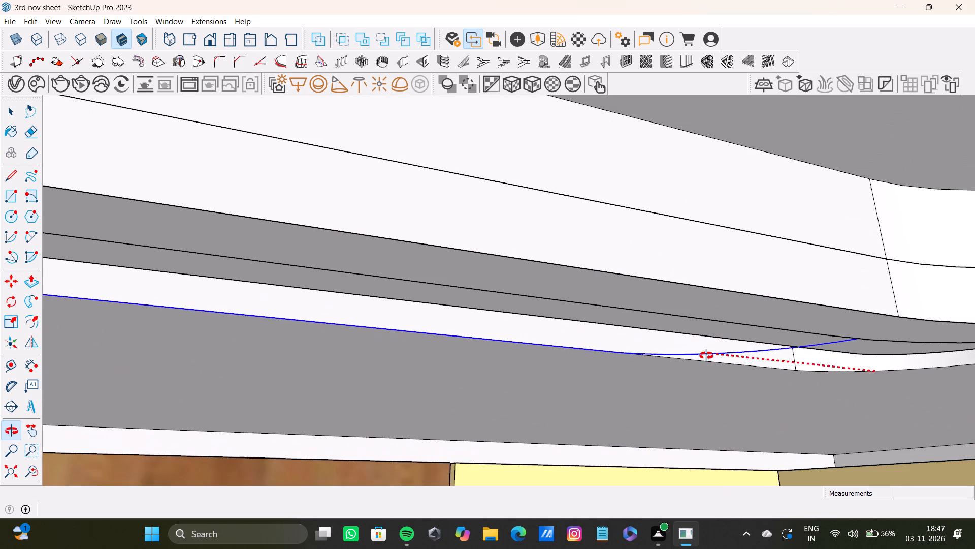
pyautogui.keyDown('shift'); pyautogui.moveTo(706, 356); pyautogui.dragTo(708, 355, button='middle'); pyautogui.keyUp('shift')
pyautogui.scroll(-3, 831, 327)
pyautogui.moveTo(888, 357); pyautogui.dragTo(539, 317, button='middle')
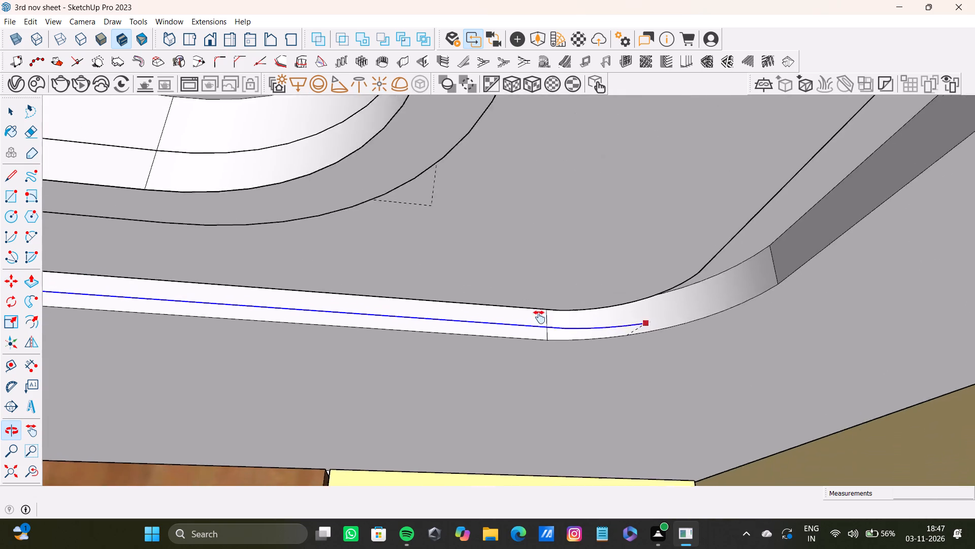
pyautogui.moveTo(539, 317); pyautogui.dragTo(532, 353, button='middle')
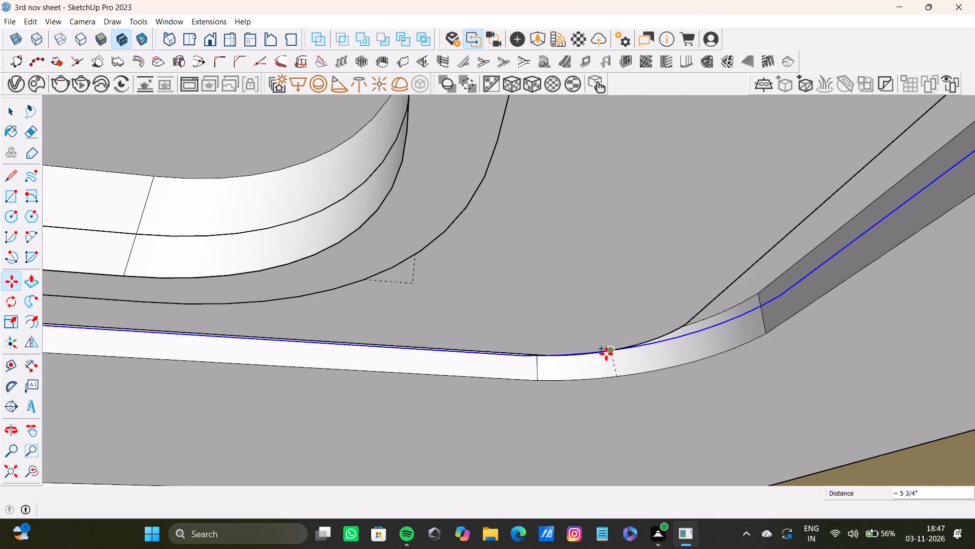
pyautogui.scroll(3, 611, 360)
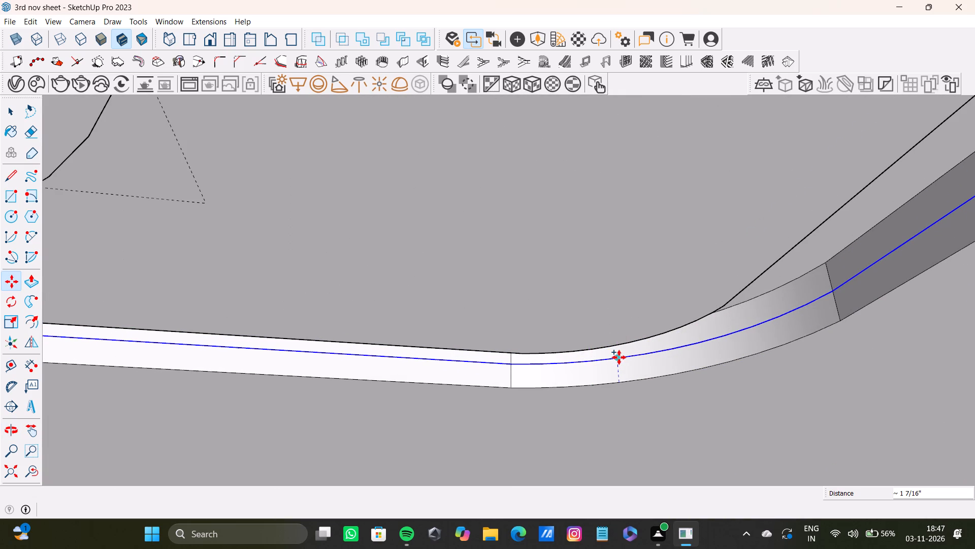
pyautogui.click(619, 357)
pyautogui.press('space')
# Add the lower-band faces and bottom edges of one outer-recess corner and its two adjoining straight sides to the selection.
pyautogui.keyDown('shift'); pyautogui.click(460, 371); pyautogui.keyUp('shift')
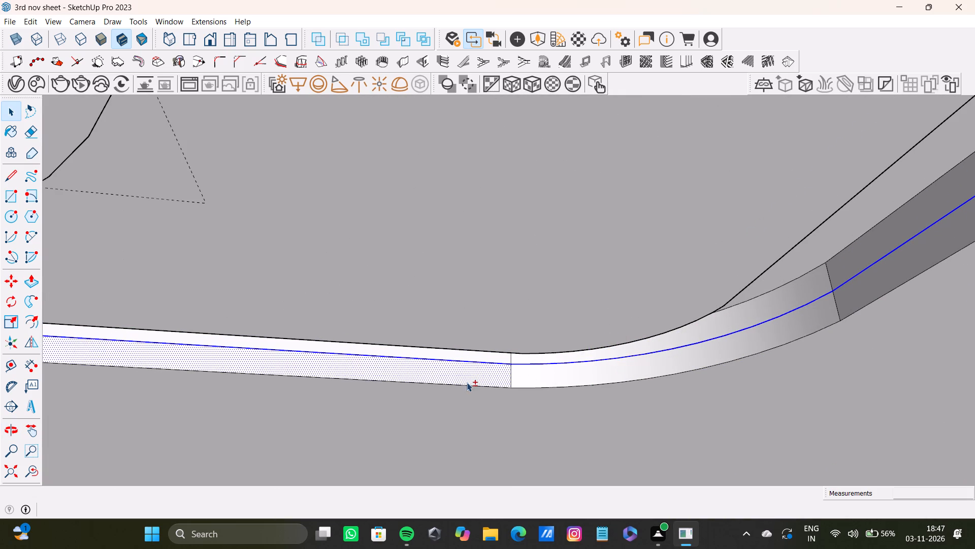
pyautogui.keyDown('shift'); pyautogui.click(468, 383); pyautogui.keyUp('shift')
pyautogui.keyDown('shift'); pyautogui.click(545, 374); pyautogui.keyUp('shift')
pyautogui.keyDown('shift'); pyautogui.click(549, 388); pyautogui.keyUp('shift')
pyautogui.keyDown('shift'); pyautogui.click(486, 373); pyautogui.keyUp('shift')
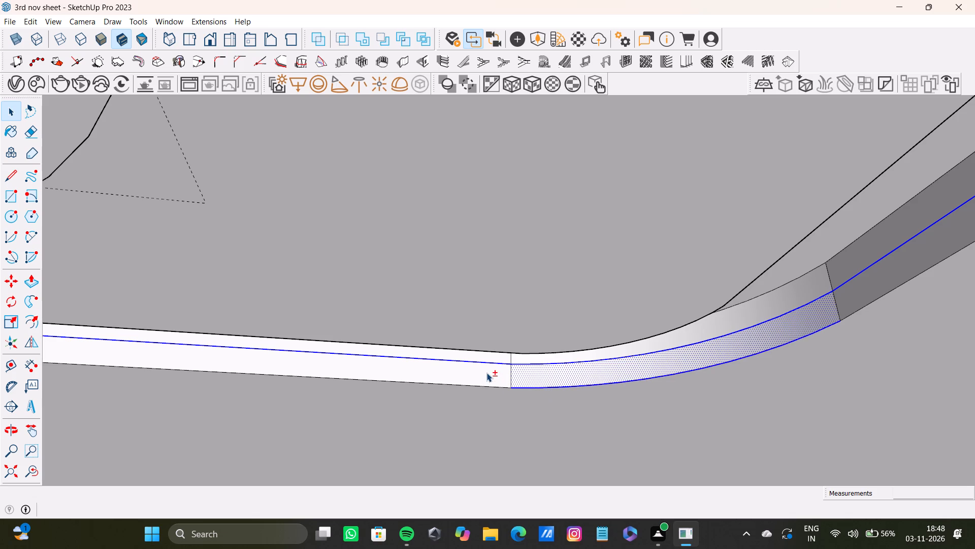
pyautogui.keyDown('shift'); pyautogui.click(491, 387); pyautogui.keyUp('shift')
pyautogui.keyDown('shift'); pyautogui.scroll(-4, 468, 382); pyautogui.keyUp('shift')
pyautogui.keyDown('shift'); pyautogui.moveTo(468, 382); pyautogui.dragTo(491, 393, button='middle'); pyautogui.keyUp('shift')
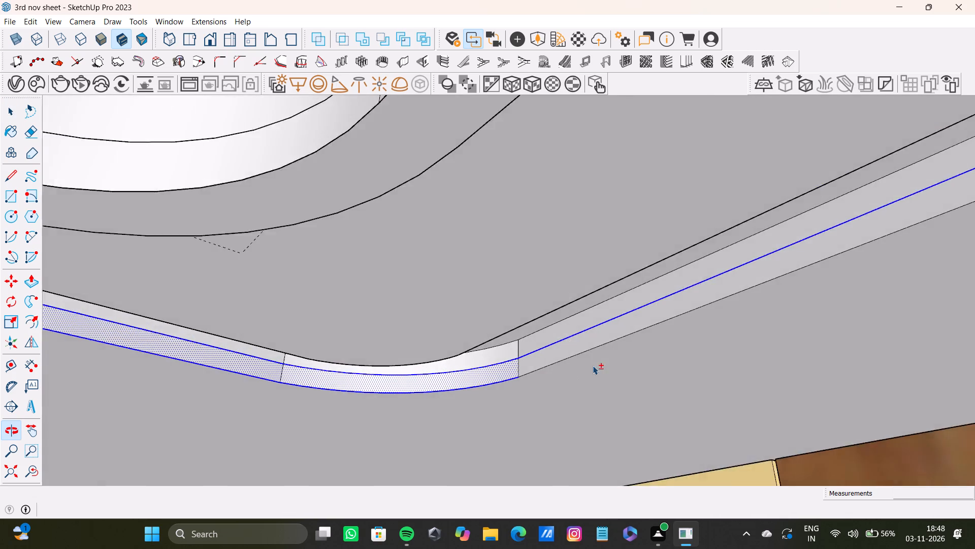
pyautogui.keyDown('shift'); pyautogui.scroll(6, 593, 361); pyautogui.keyUp('shift')
pyautogui.keyDown('shift'); pyautogui.click(551, 343); pyautogui.keyUp('shift')
pyautogui.keyDown('shift'); pyautogui.click(554, 357); pyautogui.keyUp('shift')
pyautogui.keyDown('shift'); pyautogui.scroll(-2, 554, 357); pyautogui.keyUp('shift')
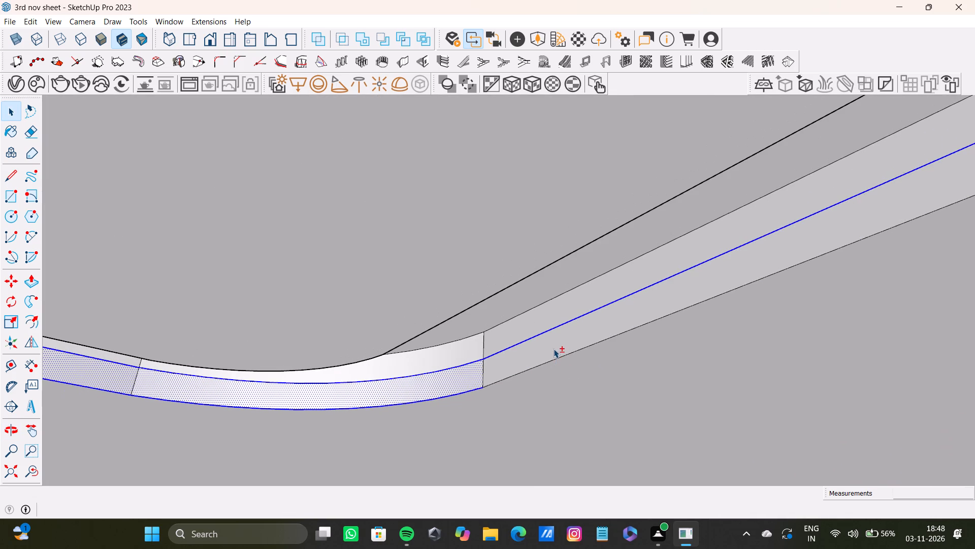
pyautogui.keyDown('shift'); pyautogui.click(554, 349); pyautogui.keyUp('shift')
pyautogui.keyDown('shift'); pyautogui.click(561, 357); pyautogui.keyUp('shift')
# Add the lower-band faces and bottom edges of the outer recess's next rounded corner and following straight side to the selection.
pyautogui.keyDown('shift'); pyautogui.scroll(-7, 550, 353); pyautogui.keyUp('shift')
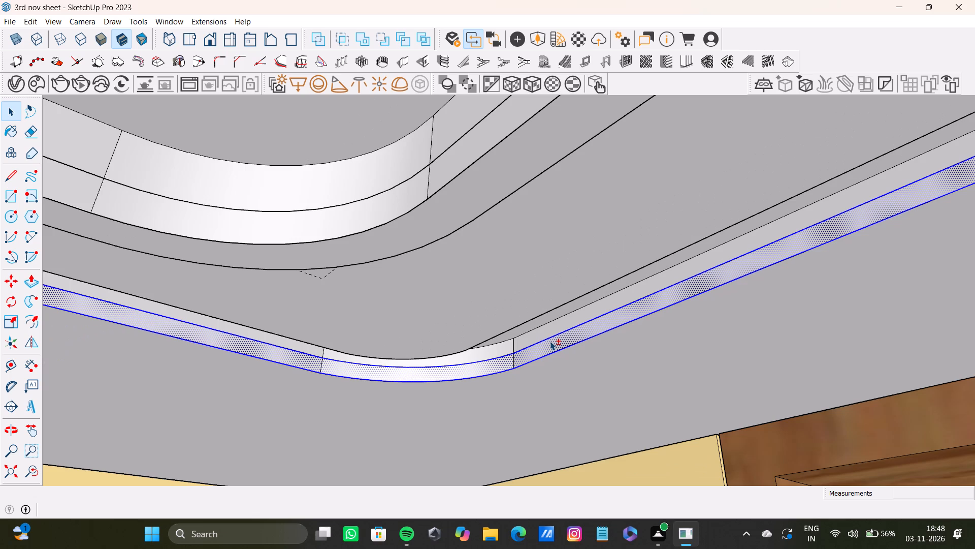
pyautogui.keyDown('shift'); pyautogui.scroll(-7, 554, 306); pyautogui.keyUp('shift')
pyautogui.keyDown('shift'); pyautogui.moveTo(574, 300); pyautogui.dragTo(454, 326, button='middle'); pyautogui.keyUp('shift')
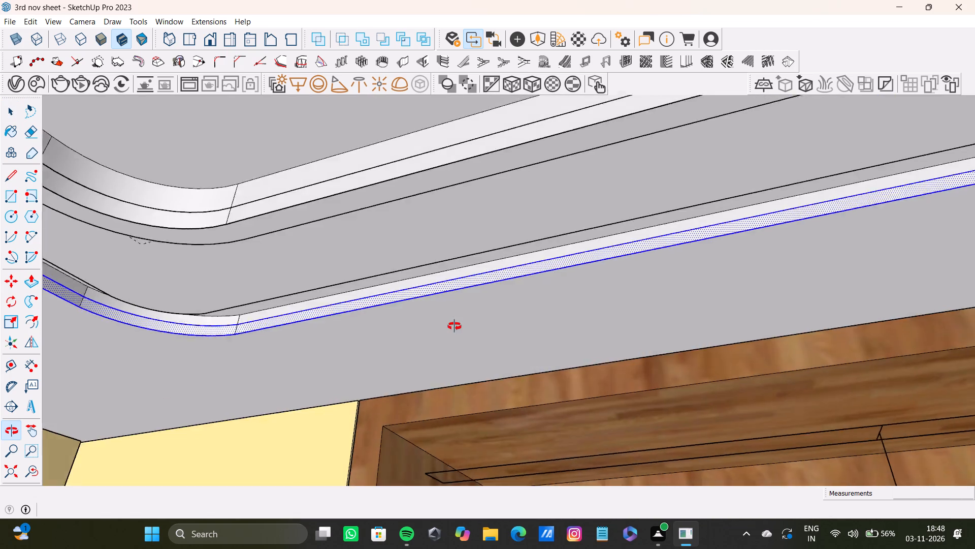
pyautogui.keyDown('shift'); pyautogui.moveTo(454, 326); pyautogui.dragTo(532, 330, button='middle'); pyautogui.keyUp('shift')
pyautogui.scroll(-4, 572, 326)
pyautogui.keyDown('shift'); pyautogui.moveTo(528, 316); pyautogui.dragTo(564, 298, button='middle'); pyautogui.keyUp('shift')
pyautogui.moveTo(565, 298); pyautogui.dragTo(393, 229, button='middle')
pyautogui.scroll(2, 409, 313)
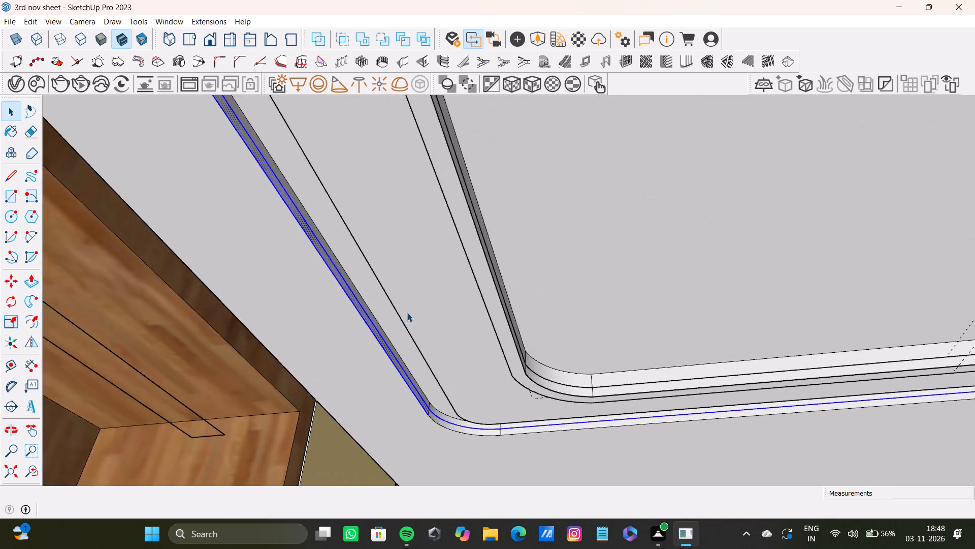
pyautogui.moveTo(348, 304); pyautogui.dragTo(249, 312, button='middle')
pyautogui.keyDown('shift'); pyautogui.scroll(12, 397, 363); pyautogui.keyUp('shift')
pyautogui.keyDown('shift'); pyautogui.click(528, 403); pyautogui.keyUp('shift')
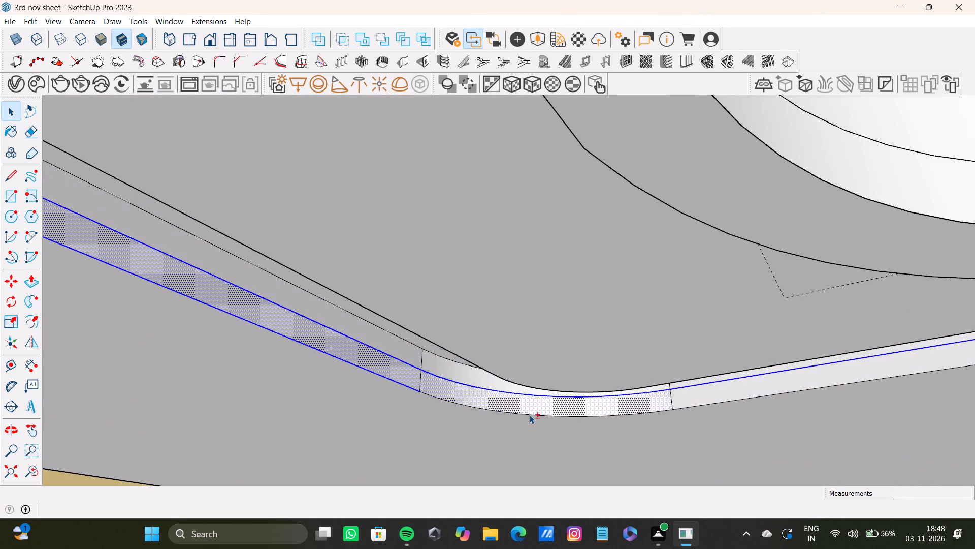
pyautogui.keyDown('shift'); pyautogui.click(529, 415); pyautogui.keyUp('shift')
pyautogui.keyDown('shift'); pyautogui.click(750, 386); pyautogui.keyUp('shift')
pyautogui.keyDown('shift'); pyautogui.click(754, 396); pyautogui.keyUp('shift')
# Add the lower-band faces and bottom edges of the third rounded corner and the remaining straight side to the selection.
pyautogui.keyDown('shift'); pyautogui.scroll(-4, 764, 396); pyautogui.keyUp('shift')
pyautogui.keyDown('shift'); pyautogui.moveTo(765, 398); pyautogui.dragTo(194, 350, button='middle'); pyautogui.keyUp('shift')
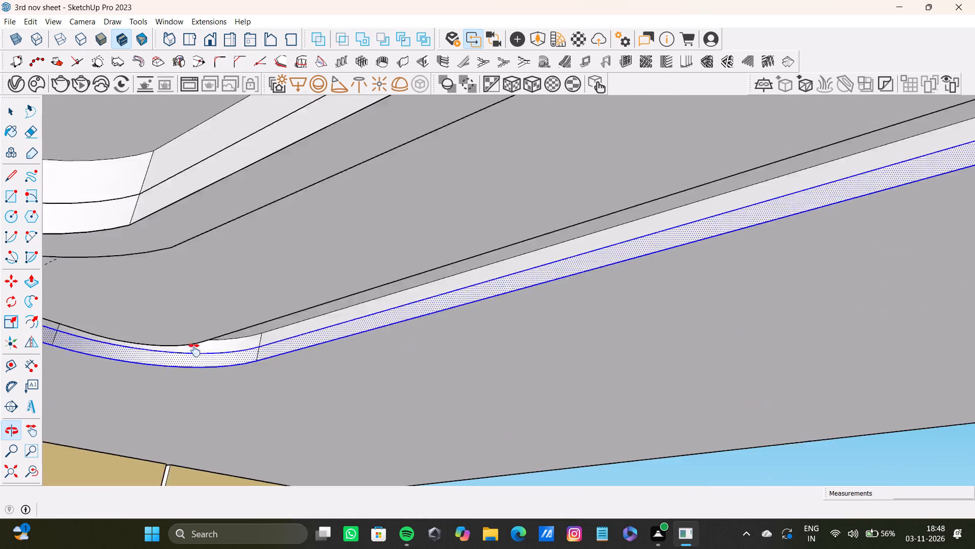
pyautogui.keyDown('shift'); pyautogui.moveTo(194, 350); pyautogui.dragTo(109, 350, button='middle'); pyautogui.keyUp('shift')
pyautogui.scroll(-19, 135, 332)
pyautogui.moveTo(322, 339); pyautogui.dragTo(594, 393, button='middle')
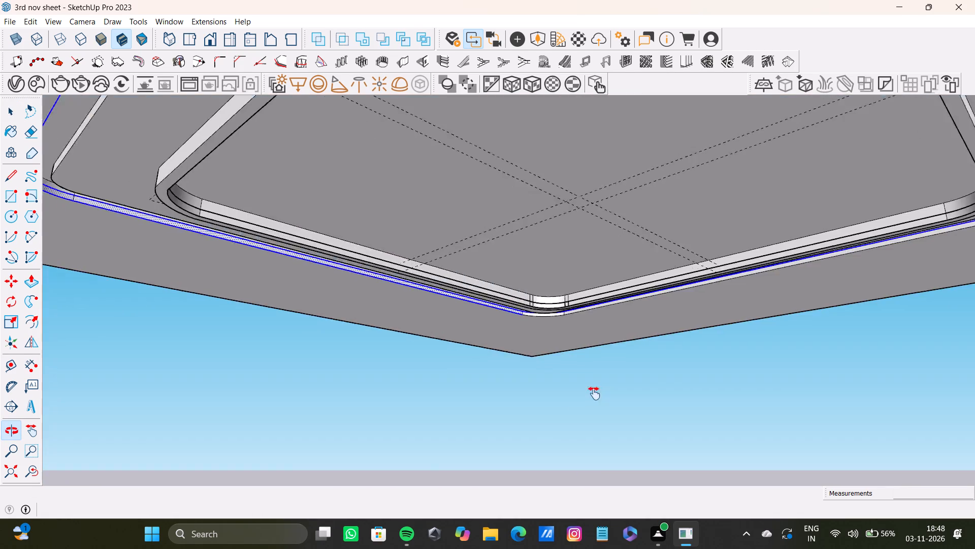
pyautogui.moveTo(594, 393); pyautogui.dragTo(593, 394, button='middle')
pyautogui.keyDown('shift'); pyautogui.scroll(19, 574, 318); pyautogui.keyUp('shift')
pyautogui.keyDown('shift'); pyautogui.click(511, 304); pyautogui.keyUp('shift')
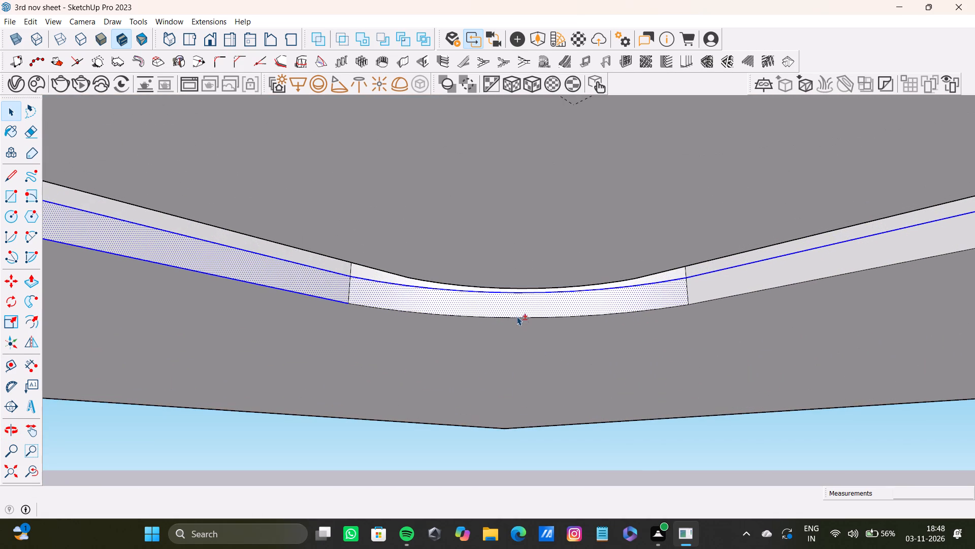
pyautogui.keyDown('shift'); pyautogui.click(517, 319); pyautogui.keyUp('shift')
pyautogui.keyDown('shift'); pyautogui.click(758, 278); pyautogui.keyUp('shift')
pyautogui.keyDown('shift'); pyautogui.click(762, 291); pyautogui.keyUp('shift')
# Add the last rounded corner's lower-band face and bottom edge to the selection and group the outer recess's whole lower band.
pyautogui.keyDown('shift'); pyautogui.scroll(-7, 760, 292); pyautogui.keyUp('shift')
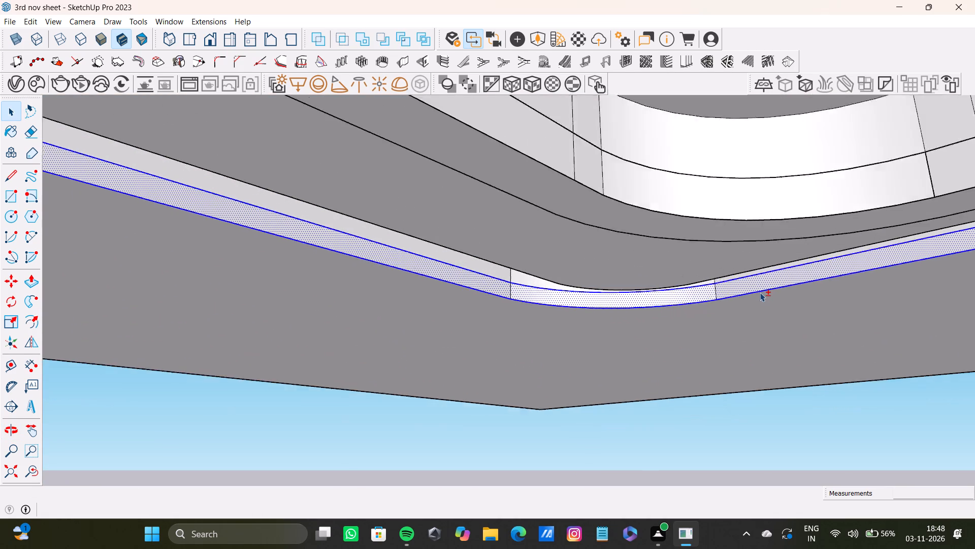
pyautogui.keyDown('shift'); pyautogui.scroll(-2, 760, 292); pyautogui.keyUp('shift')
pyautogui.keyDown('shift'); pyautogui.moveTo(758, 292); pyautogui.dragTo(598, 320, button='middle'); pyautogui.keyUp('shift')
pyautogui.scroll(-5, 661, 328)
pyautogui.keyDown('shift'); pyautogui.moveTo(664, 328); pyautogui.dragTo(229, 315, button='middle'); pyautogui.keyUp('shift')
pyautogui.scroll(4, 674, 368)
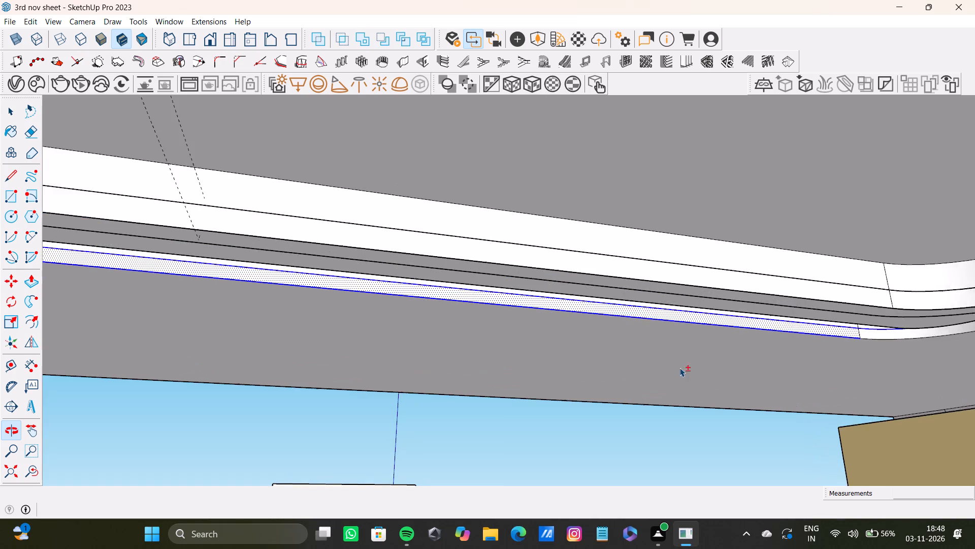
pyautogui.keyDown('shift'); pyautogui.moveTo(678, 359); pyautogui.dragTo(403, 332, button='middle'); pyautogui.keyUp('shift')
pyautogui.scroll(11, 446, 325)
pyautogui.keyDown('shift'); pyautogui.click(468, 325); pyautogui.keyUp('shift')
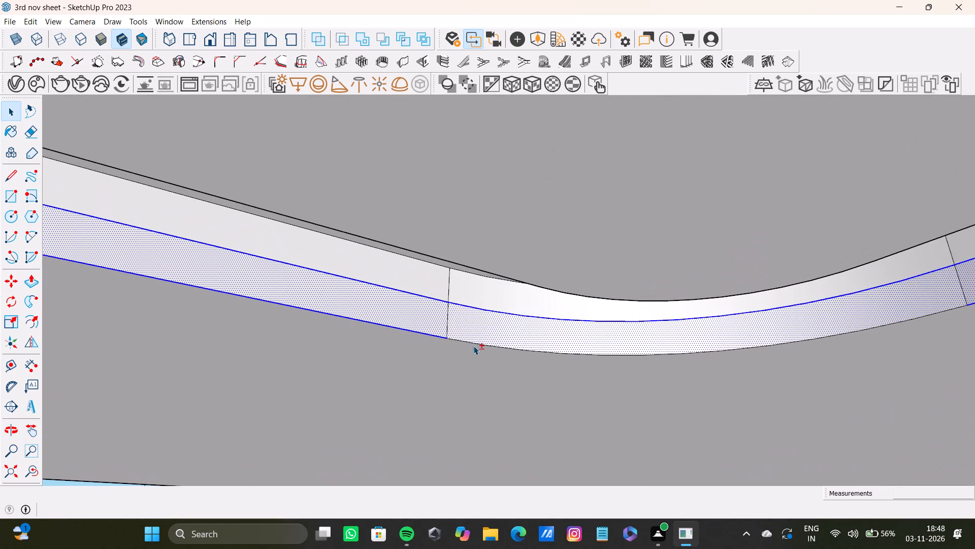
pyautogui.keyDown('shift'); pyautogui.click(476, 344); pyautogui.keyUp('shift')
pyautogui.keyDown('shift'); pyautogui.rightClick(475, 326); pyautogui.keyUp('shift')
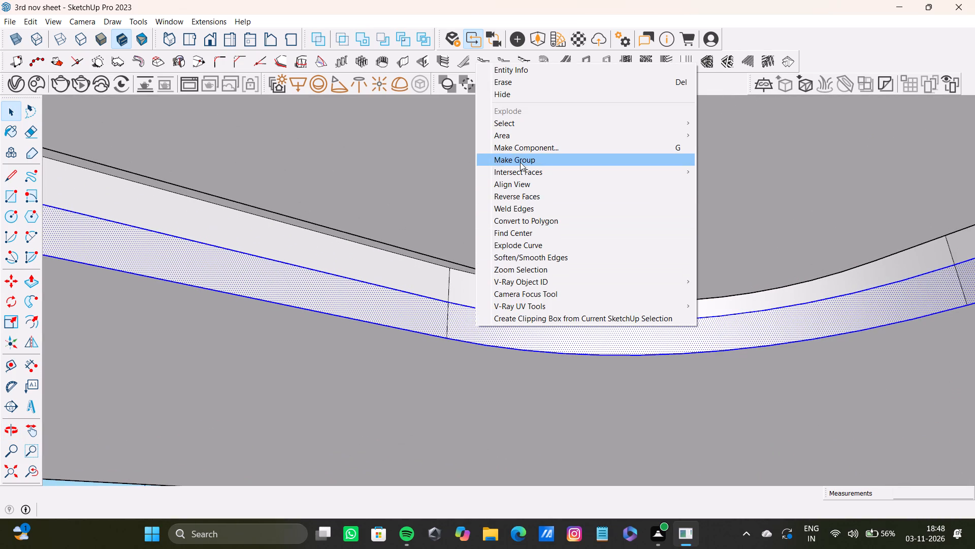
pyautogui.keyDown('shift'); pyautogui.click(520, 162); pyautogui.keyUp('shift')
# Convert the outer recess's lower-band group into a V-Ray mesh light.
pyautogui.click(430, 87)
pyautogui.click(425, 82)
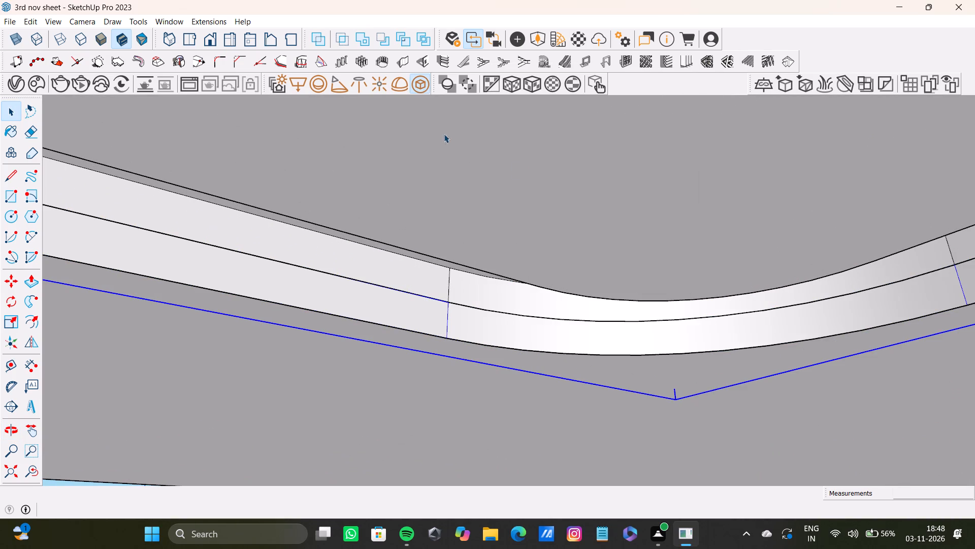
# Render the kitchen interactively in V-Ray from its open corner, with the island, cabinets and lit ceiling recesses in view.
pyautogui.click(8, 471)
pyautogui.moveTo(611, 321); pyautogui.dragTo(770, 468, button='middle')
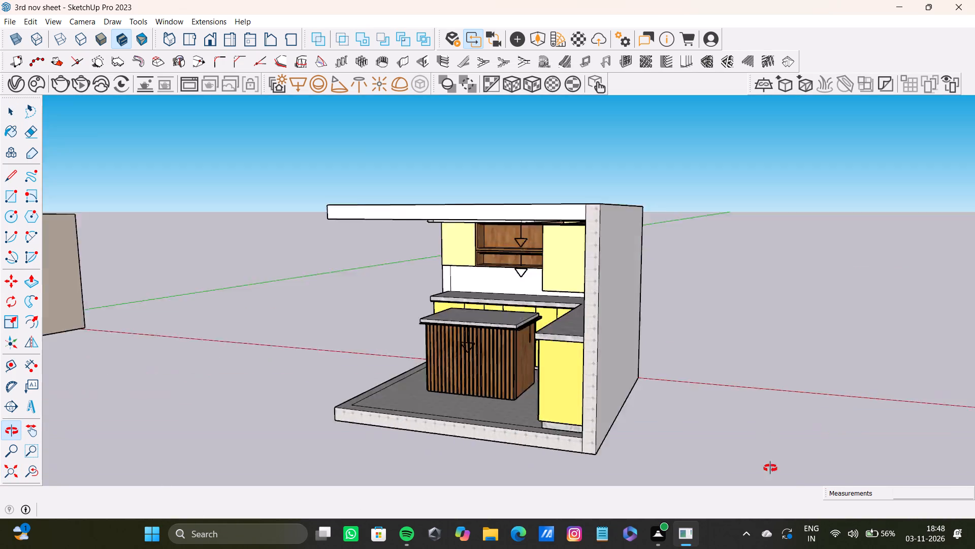
pyautogui.moveTo(770, 468); pyautogui.dragTo(844, 474, button='middle')
pyautogui.click(734, 209)
pyautogui.press('space')
pyautogui.scroll(5, 324, 341)
pyautogui.moveTo(324, 341); pyautogui.dragTo(343, 327, button='middle')
pyautogui.moveTo(487, 336); pyautogui.dragTo(576, 296, button='middle')
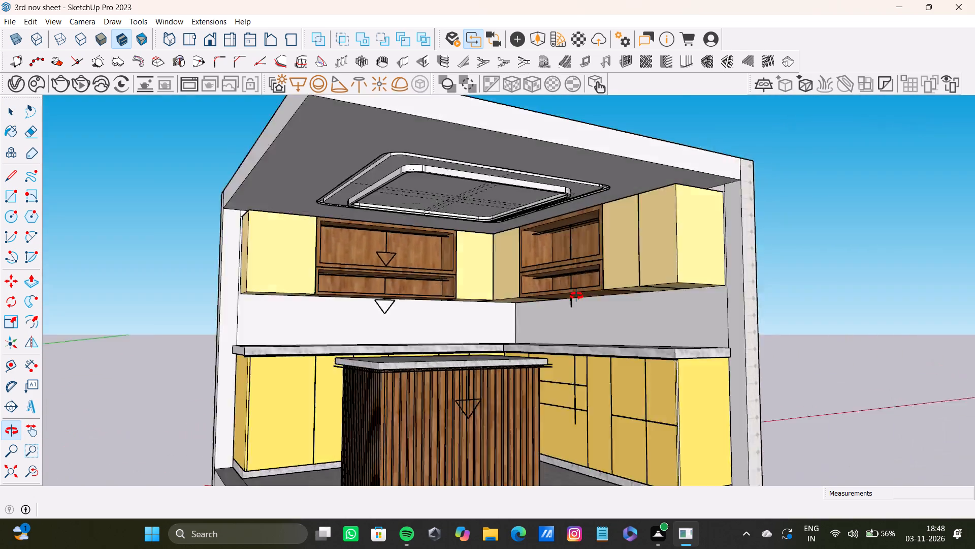
pyautogui.moveTo(576, 296); pyautogui.dragTo(537, 221, button='middle')
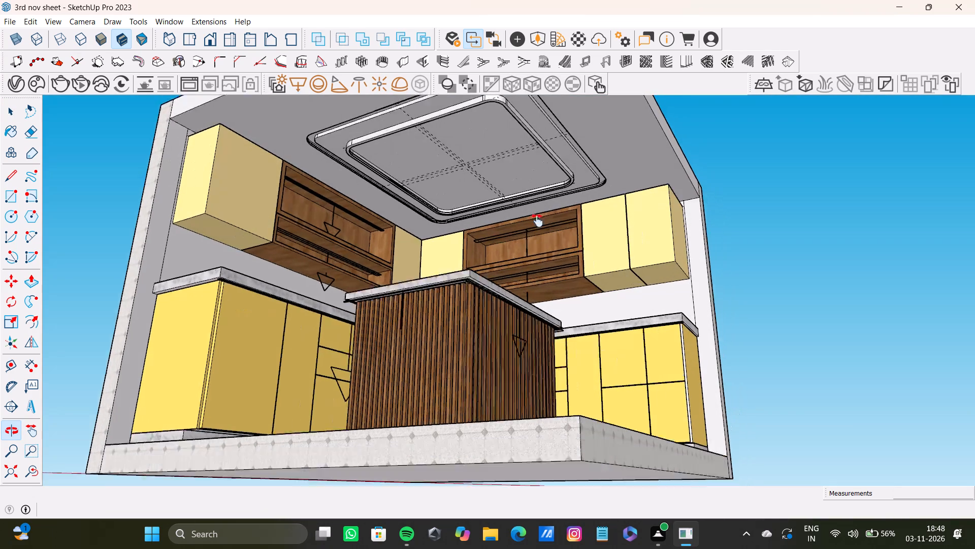
pyautogui.moveTo(537, 221); pyautogui.dragTo(479, 309, button='middle')
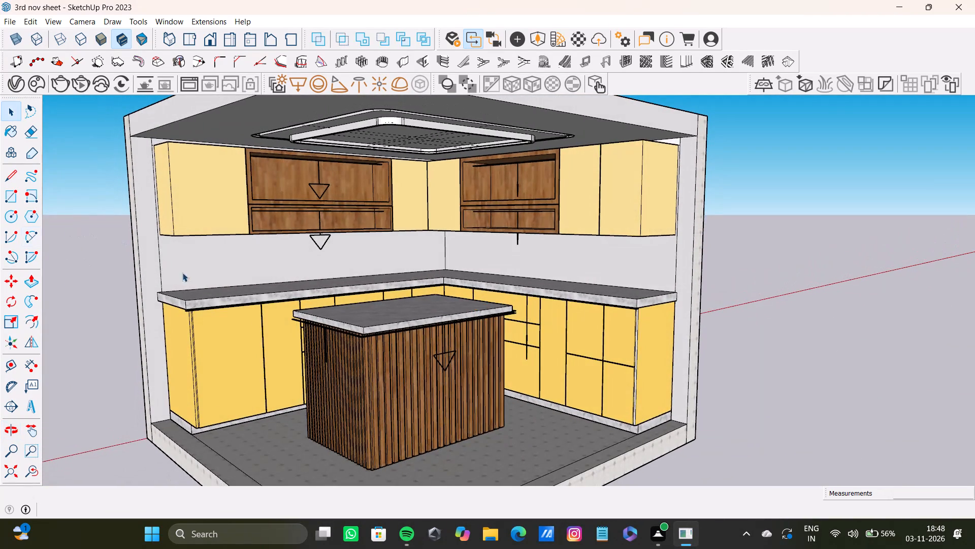
pyautogui.scroll(-3, 183, 279)
pyautogui.keyDown('shift'); pyautogui.moveTo(192, 284); pyautogui.dragTo(212, 272, button='middle'); pyautogui.keyUp('shift')
pyautogui.scroll(3, 373, 319)
pyautogui.keyDown('shift'); pyautogui.moveTo(373, 319); pyautogui.dragTo(379, 340, button='middle'); pyautogui.keyUp('shift')
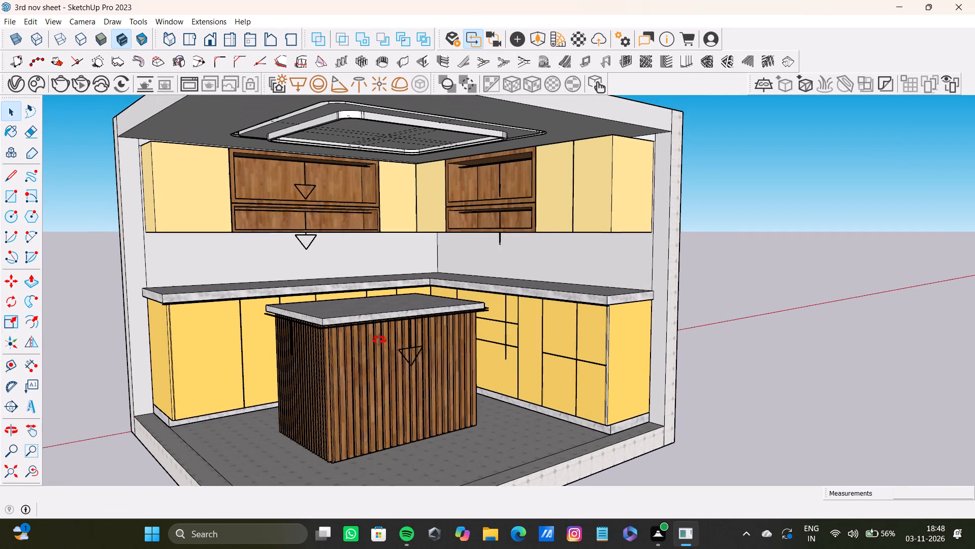
pyautogui.keyDown('shift'); pyautogui.moveTo(379, 340); pyautogui.dragTo(453, 340, button='middle'); pyautogui.keyUp('shift')
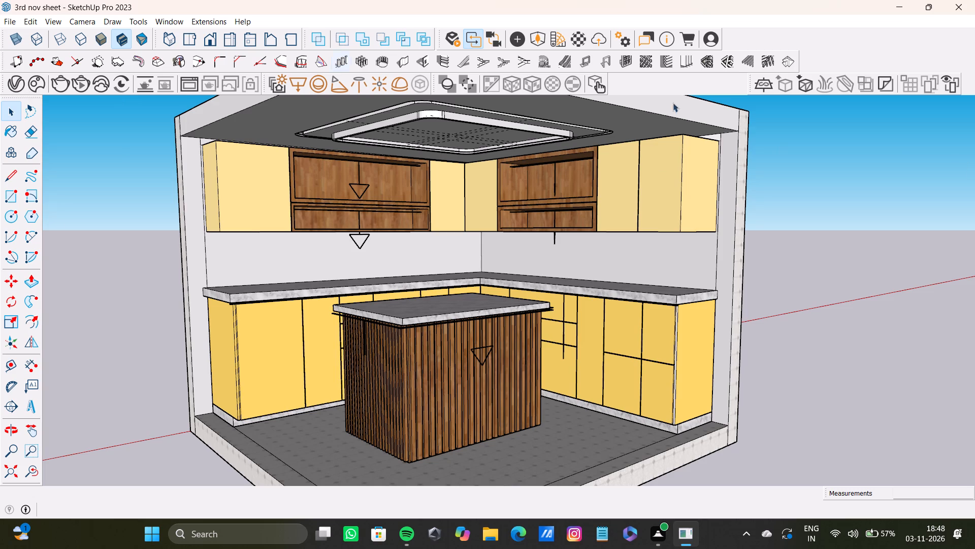
pyautogui.click(80, 82)
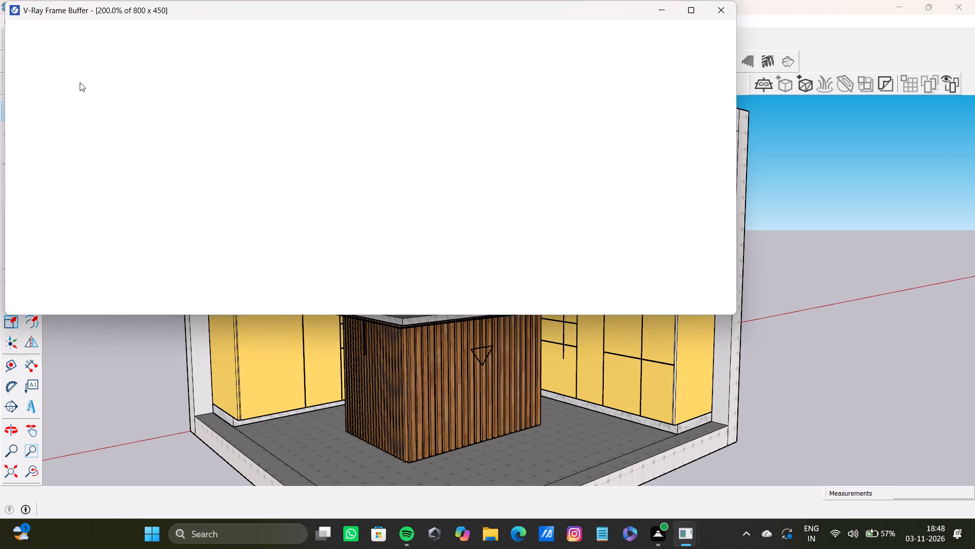
# Examine the render and save it as the PNG image 3rd nov vray4 in the pdfs folder, closing the render window.
pyautogui.scroll(-2, 281, 116)
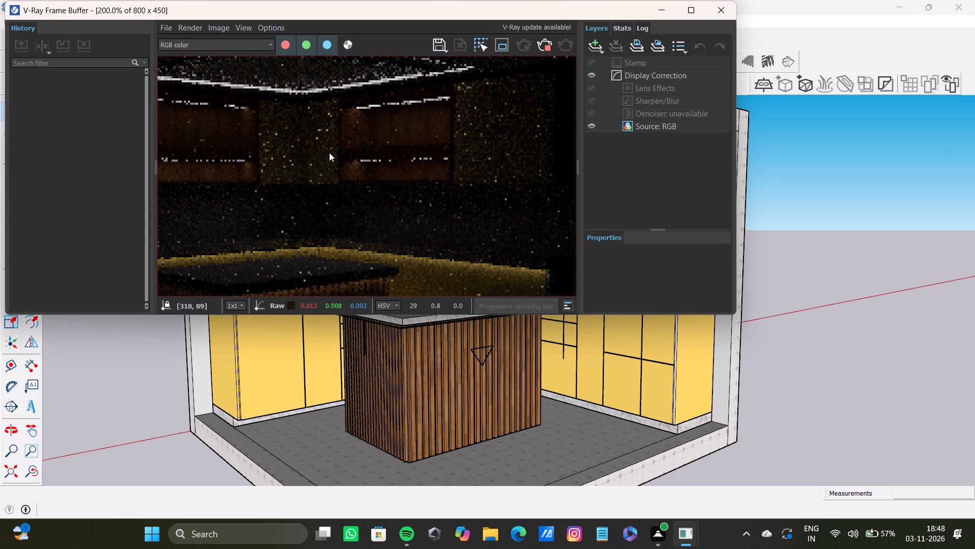
pyautogui.scroll(-1, 329, 152)
pyautogui.scroll(2, 341, 168)
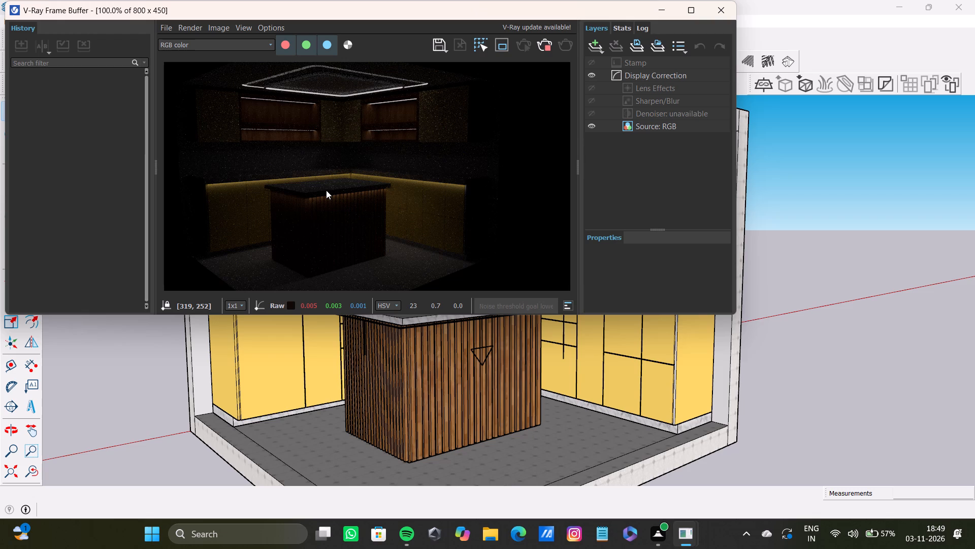
pyautogui.scroll(-1, 323, 188)
pyautogui.scroll(1, 327, 184)
pyautogui.click(442, 52)
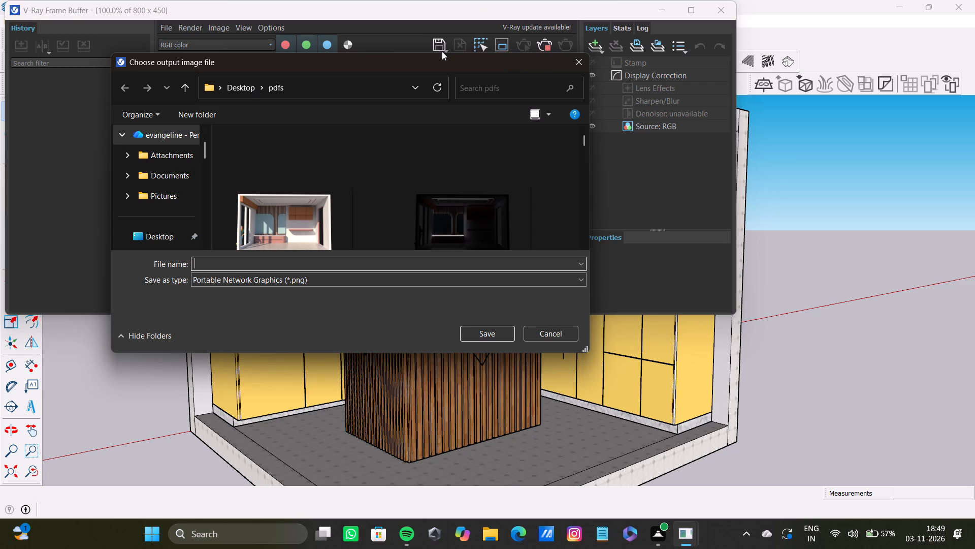
pyautogui.click(229, 262)
pyautogui.write('3rd')
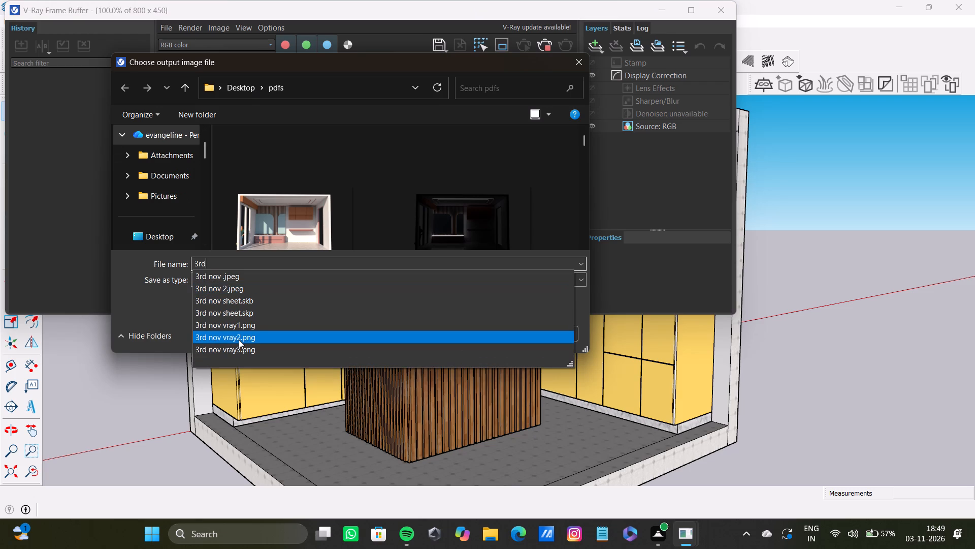
pyautogui.click(240, 351)
pyautogui.click(238, 266)
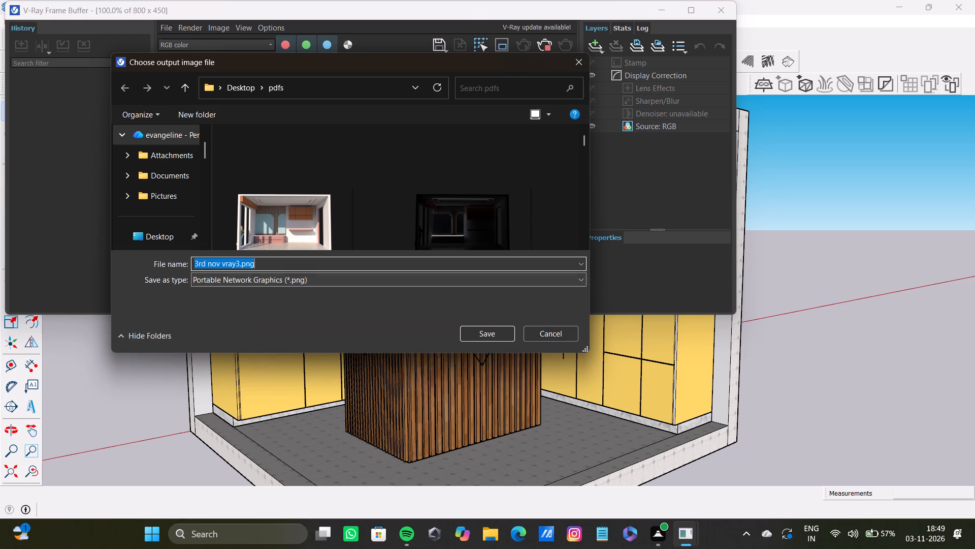
pyautogui.press('BackSpace')
pyautogui.press('4')
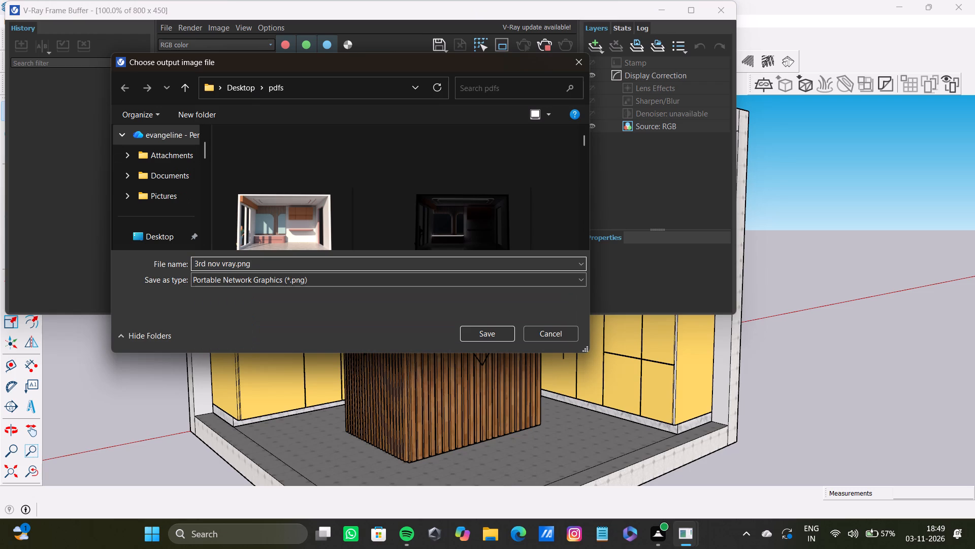
pyautogui.press('Return')
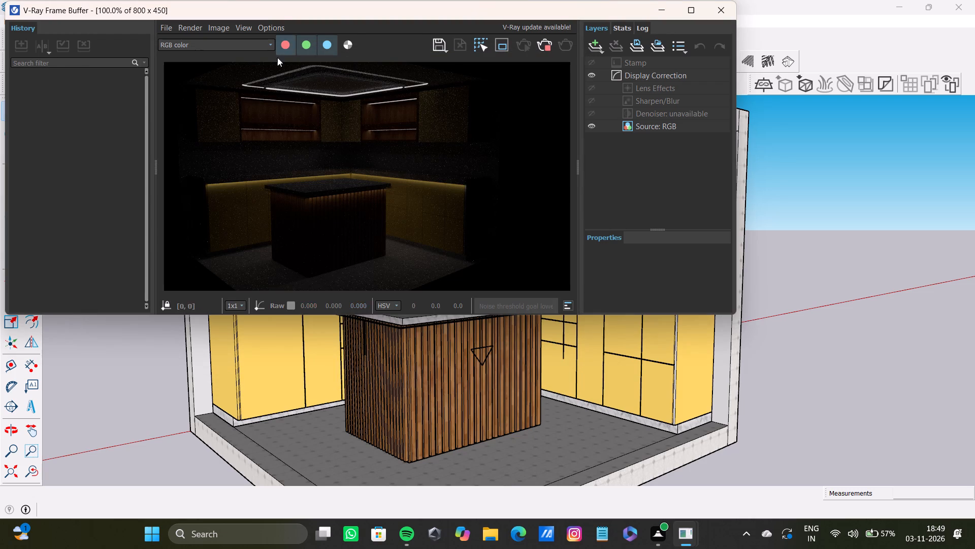
pyautogui.click(710, 13)
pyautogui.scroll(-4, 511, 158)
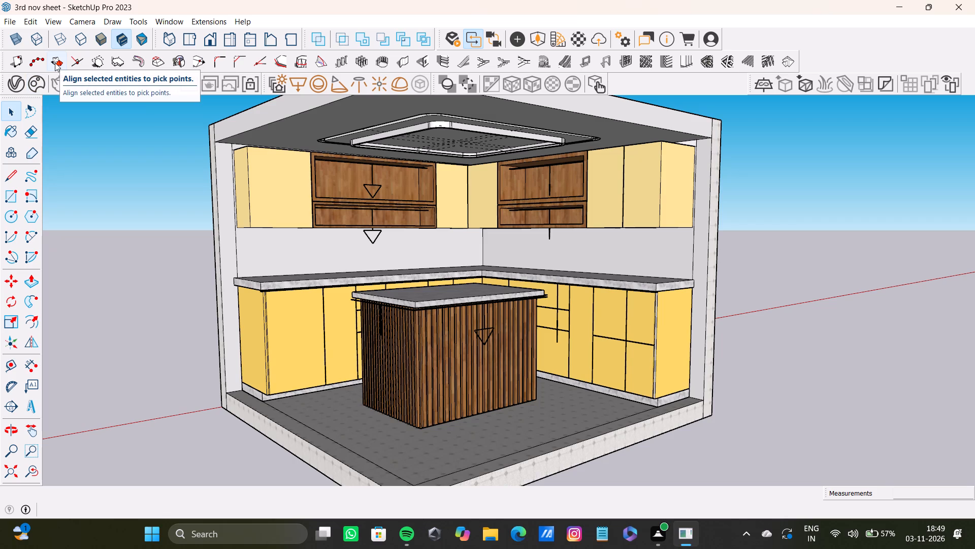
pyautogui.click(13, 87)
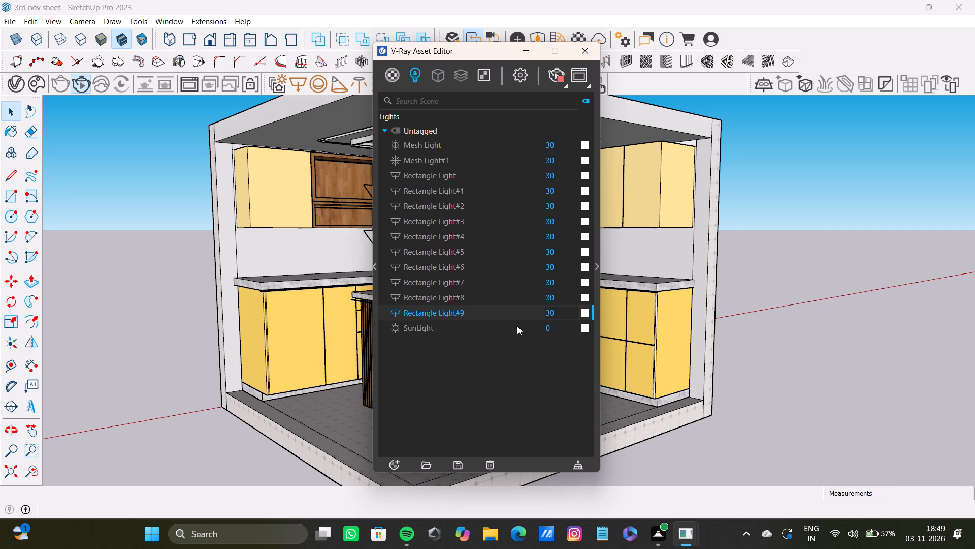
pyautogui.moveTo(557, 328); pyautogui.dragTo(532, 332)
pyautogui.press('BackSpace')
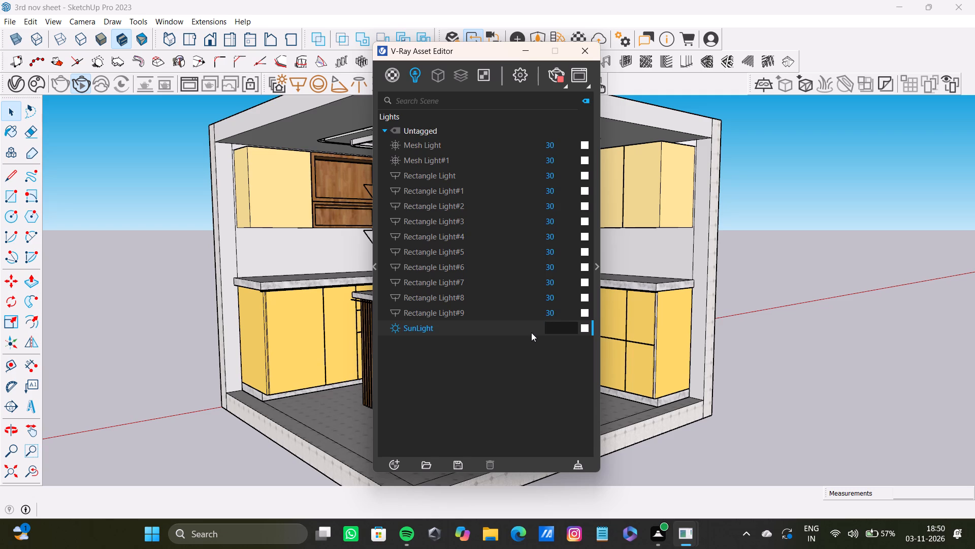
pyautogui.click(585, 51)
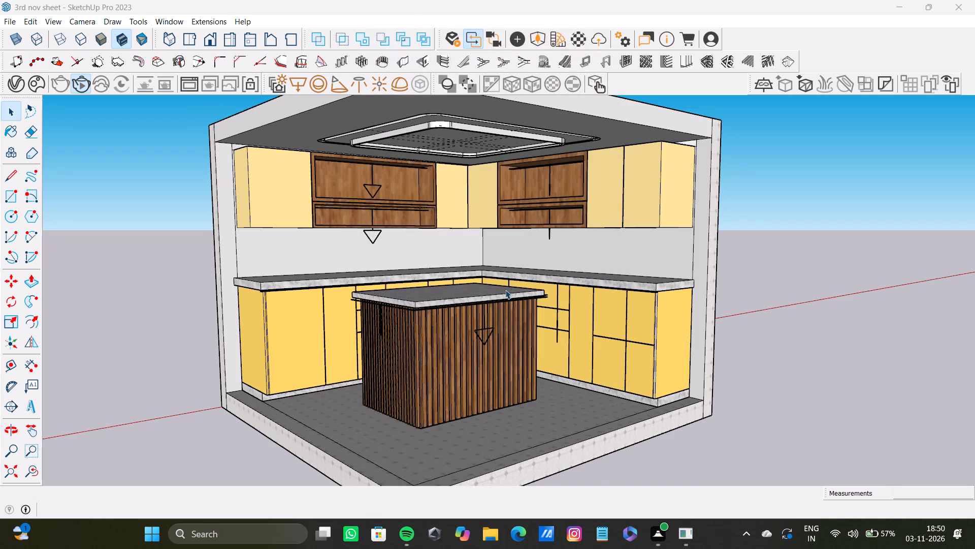
# Examine the kitchen and its ceiling recesses from slightly different angles and distances at the open corner.
pyautogui.scroll(1, 458, 255)
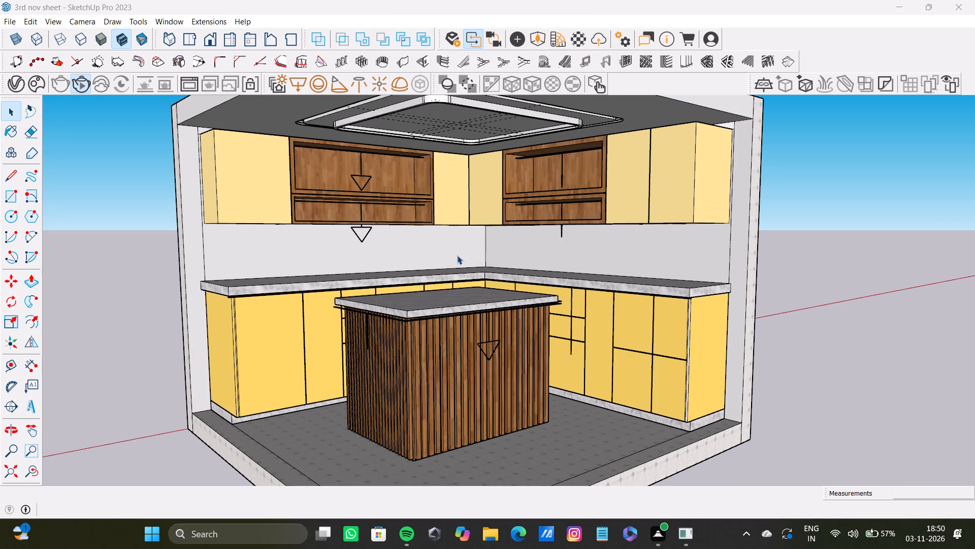
pyautogui.moveTo(456, 256); pyautogui.dragTo(449, 219, button='middle')
pyautogui.scroll(-2, 446, 219)
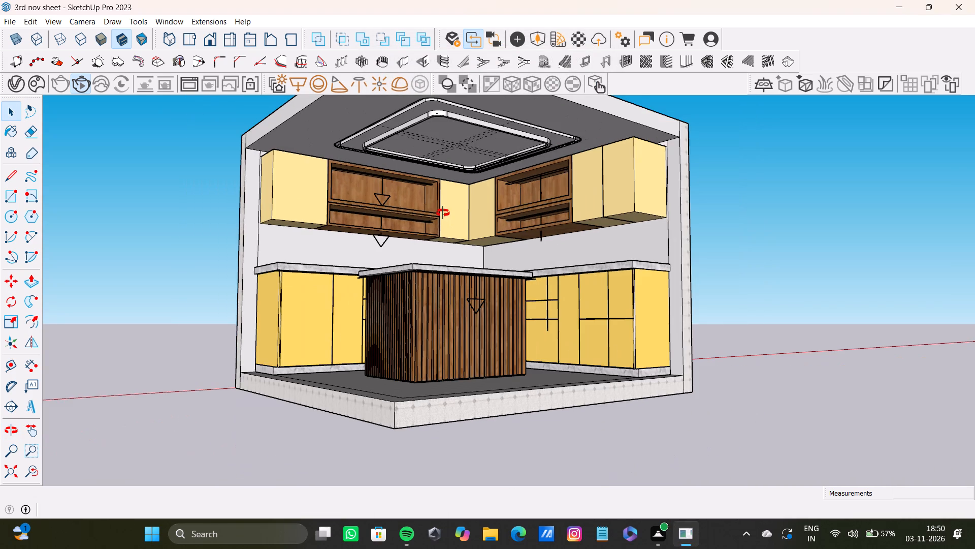
pyautogui.moveTo(443, 213); pyautogui.dragTo(449, 237, button='middle')
pyautogui.scroll(-1, 423, 224)
pyautogui.scroll(2, 449, 234)
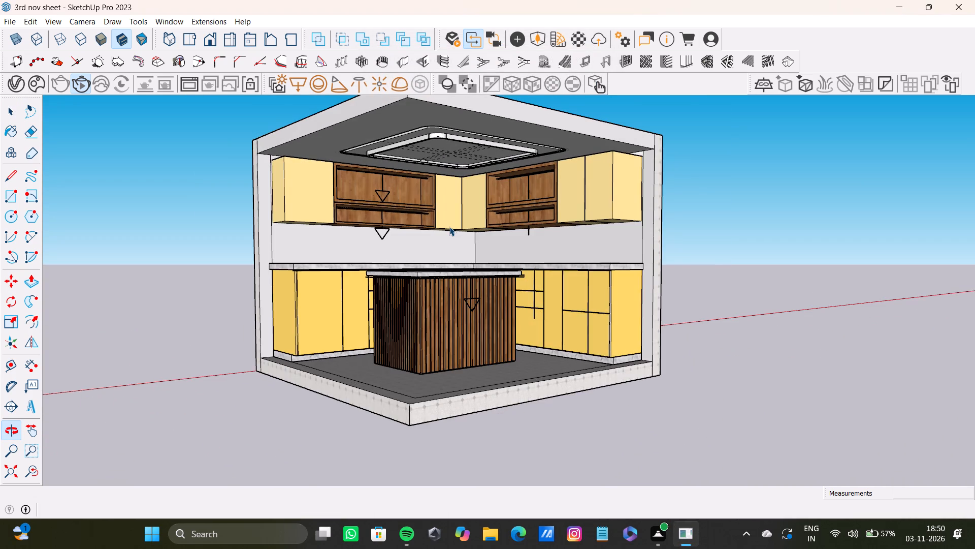
pyautogui.moveTo(449, 227); pyautogui.dragTo(447, 217, button='middle')
pyautogui.scroll(-3, 437, 212)
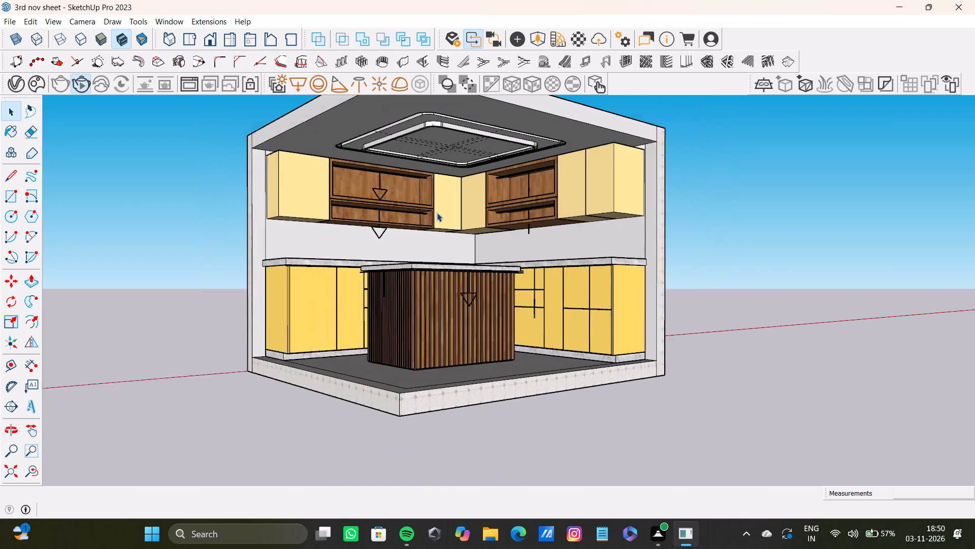
pyautogui.scroll(3, 514, 205)
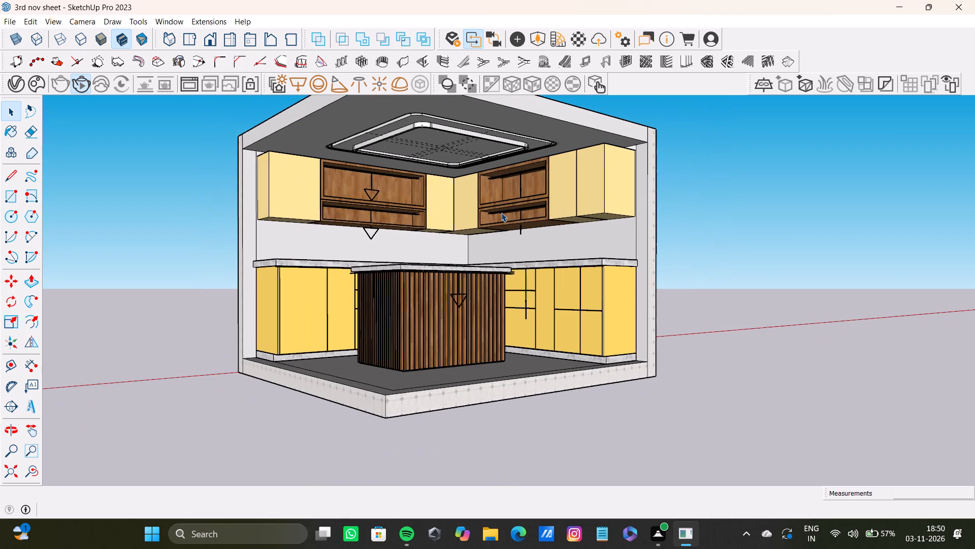
pyautogui.moveTo(485, 209); pyautogui.dragTo(495, 209, button='middle')
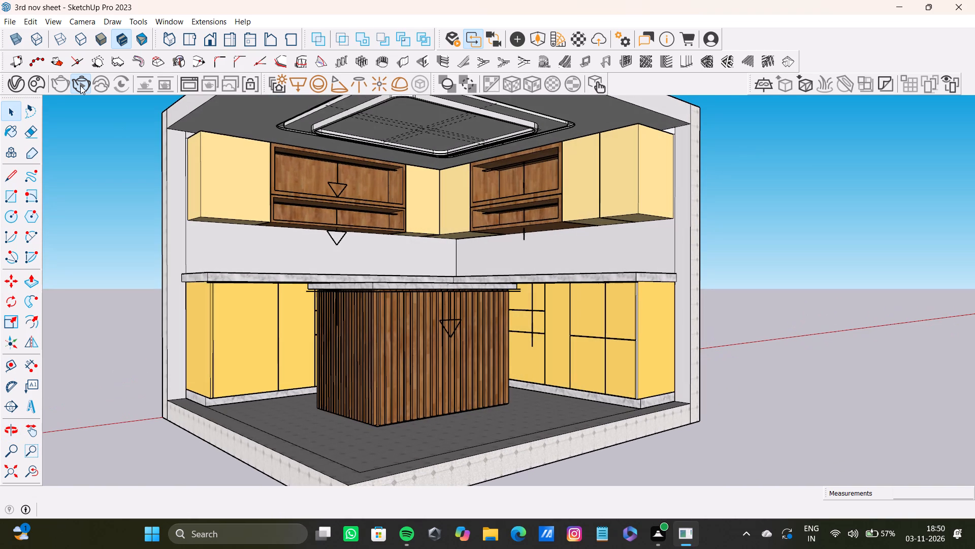
# Set the V-Ray SunLight intensity first to 1 and finally to 3.
pyautogui.click(18, 89)
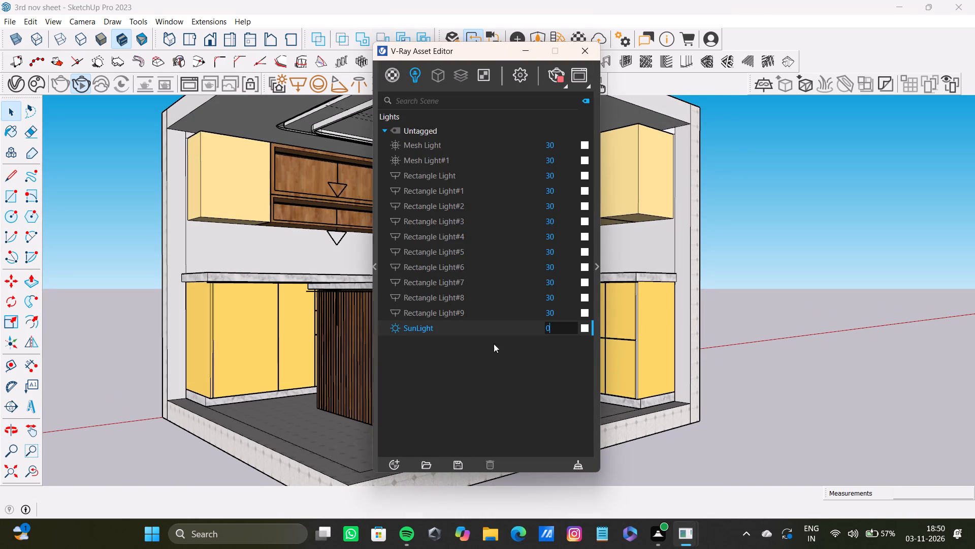
pyautogui.click(562, 328)
pyautogui.press('BackSpace')
pyautogui.press('1')
pyautogui.press('Return')
pyautogui.moveTo(564, 329); pyautogui.dragTo(516, 329)
pyautogui.press('BackSpace')
pyautogui.press('3')
pyautogui.press('Return')
pyautogui.click(574, 52)
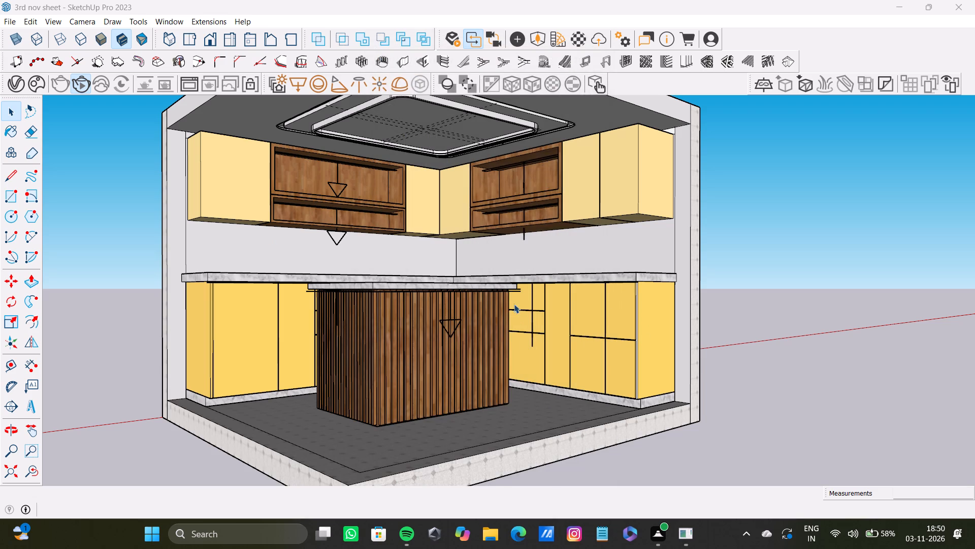
# Examine the kitchen and its ceiling recesses from several angles and distances at the open corner, out to the whole room.
pyautogui.scroll(-3, 514, 304)
pyautogui.moveTo(497, 288); pyautogui.dragTo(425, 277, button='middle')
pyautogui.scroll(4, 454, 280)
pyautogui.moveTo(459, 275); pyautogui.dragTo(485, 278, button='middle')
pyautogui.scroll(-2, 485, 278)
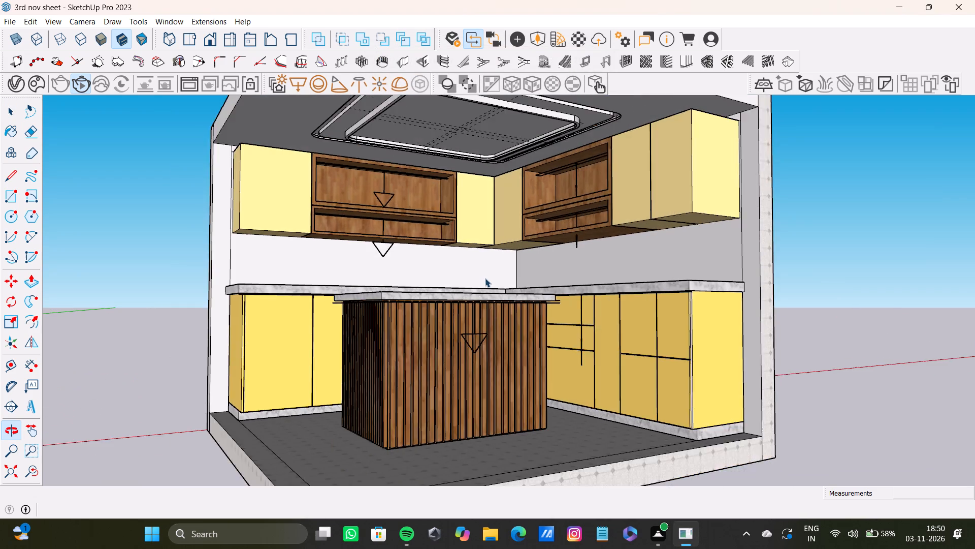
pyautogui.scroll(-4, 485, 278)
pyautogui.moveTo(485, 278); pyautogui.dragTo(510, 291, button='middle')
pyautogui.scroll(2, 500, 294)
pyautogui.moveTo(486, 283); pyautogui.dragTo(489, 269, button='middle')
pyautogui.scroll(2, 489, 269)
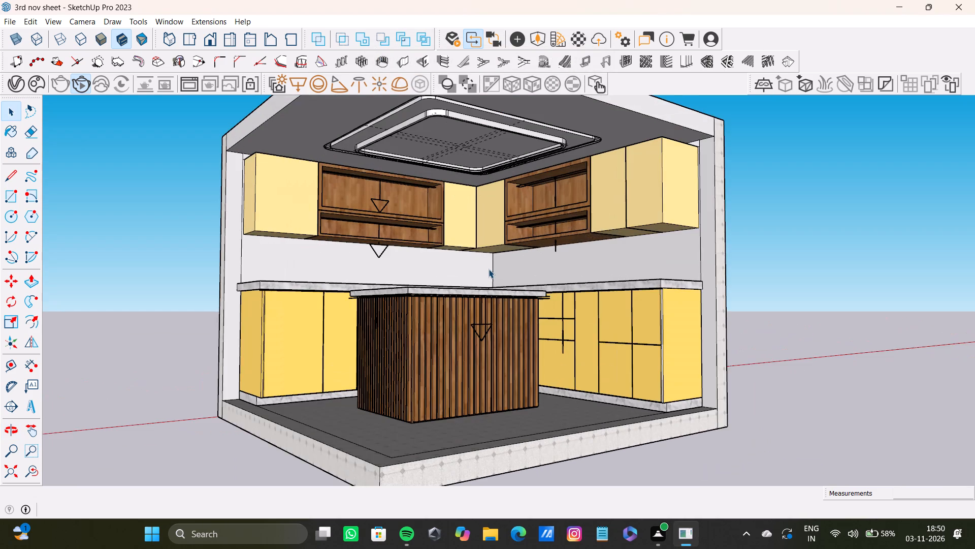
pyautogui.scroll(2, 489, 269)
pyautogui.moveTo(489, 269); pyautogui.dragTo(471, 335, button='middle')
pyautogui.scroll(-2, 471, 335)
pyautogui.keyDown('shift'); pyautogui.moveTo(470, 336); pyautogui.dragTo(475, 279, button='middle'); pyautogui.keyUp('shift')
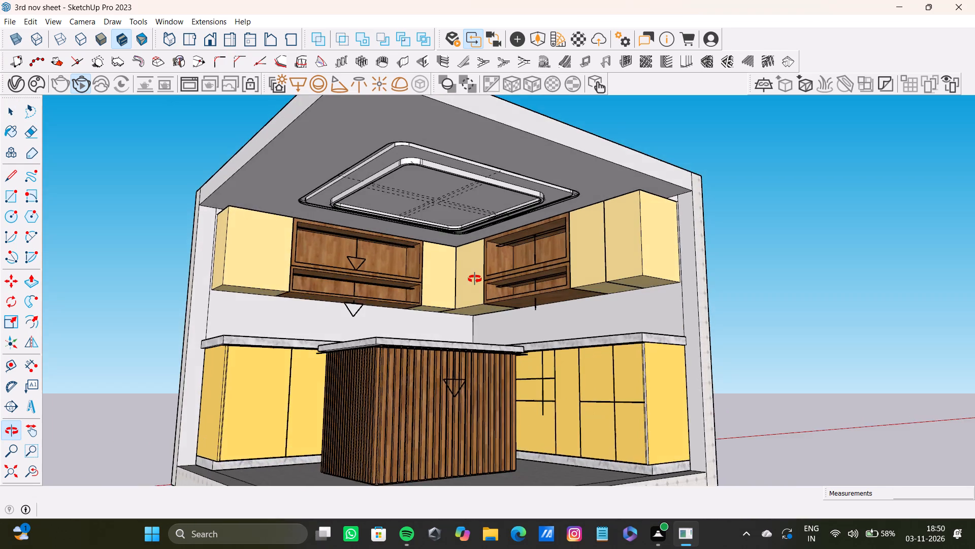
pyautogui.keyDown('shift'); pyautogui.moveTo(475, 279); pyautogui.dragTo(494, 285, button='middle'); pyautogui.keyUp('shift')
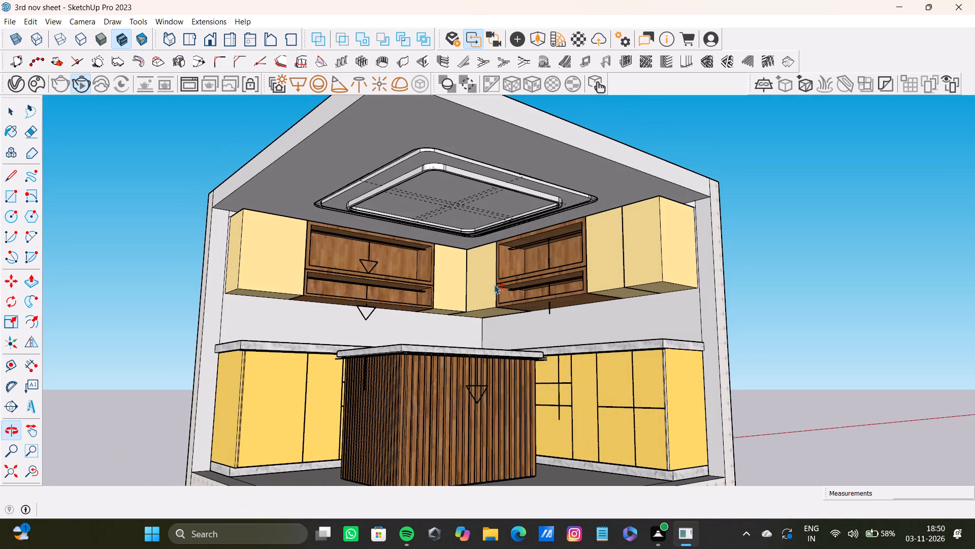
pyautogui.scroll(-2, 494, 285)
pyautogui.moveTo(500, 287); pyautogui.dragTo(496, 286, button='middle')
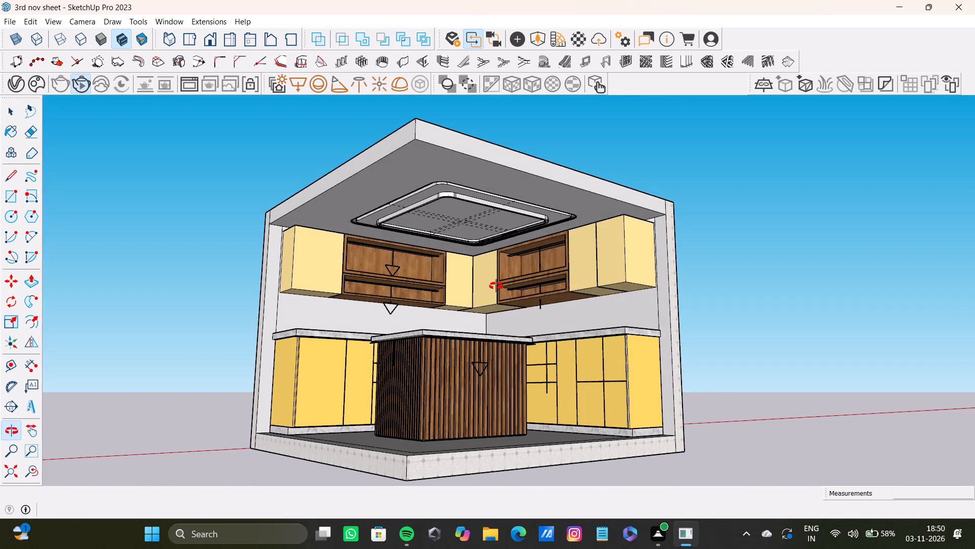
pyautogui.moveTo(496, 286); pyautogui.dragTo(489, 292, button='middle')
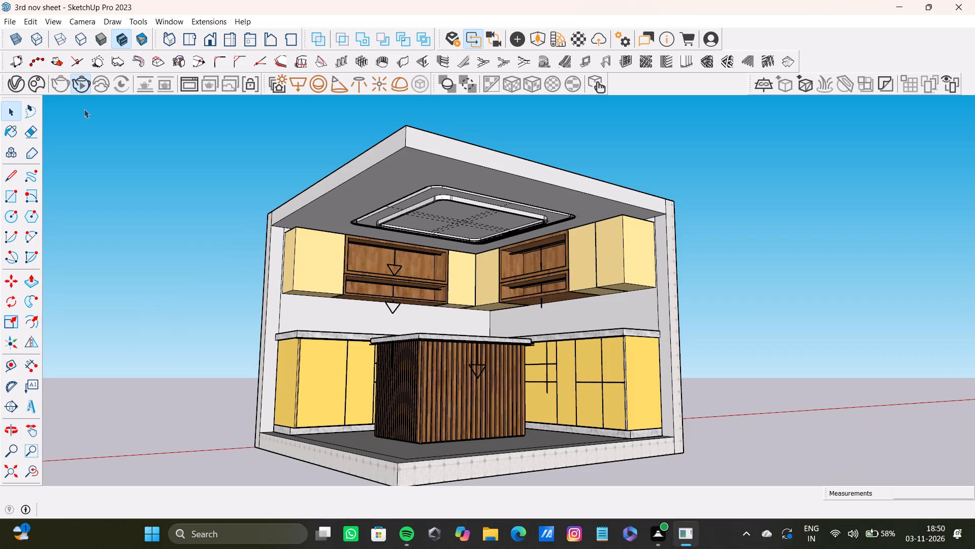
# Restart the V-Ray interactive render with the whole kitchen in view from its open corner.
pyautogui.click(87, 89)
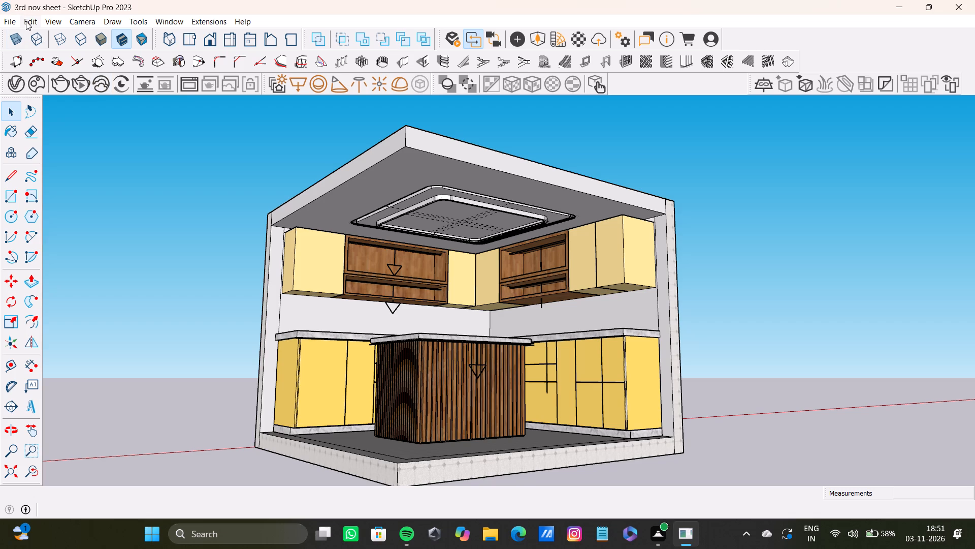
pyautogui.click(12, 85)
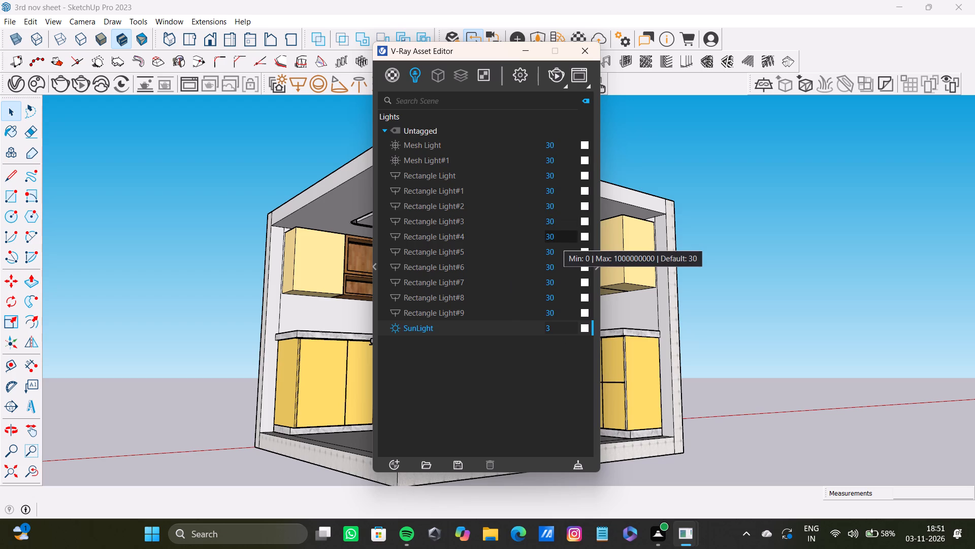
pyautogui.click(589, 57)
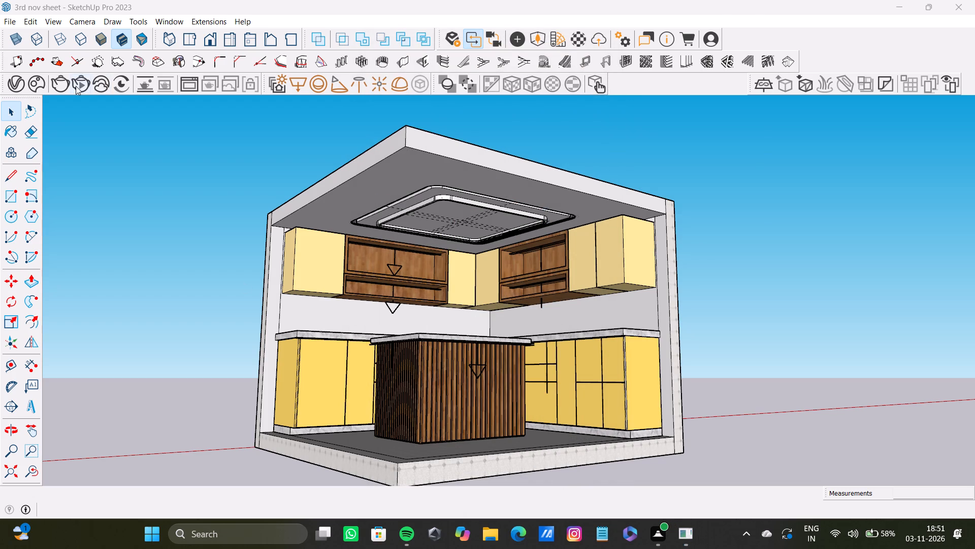
pyautogui.click(76, 86)
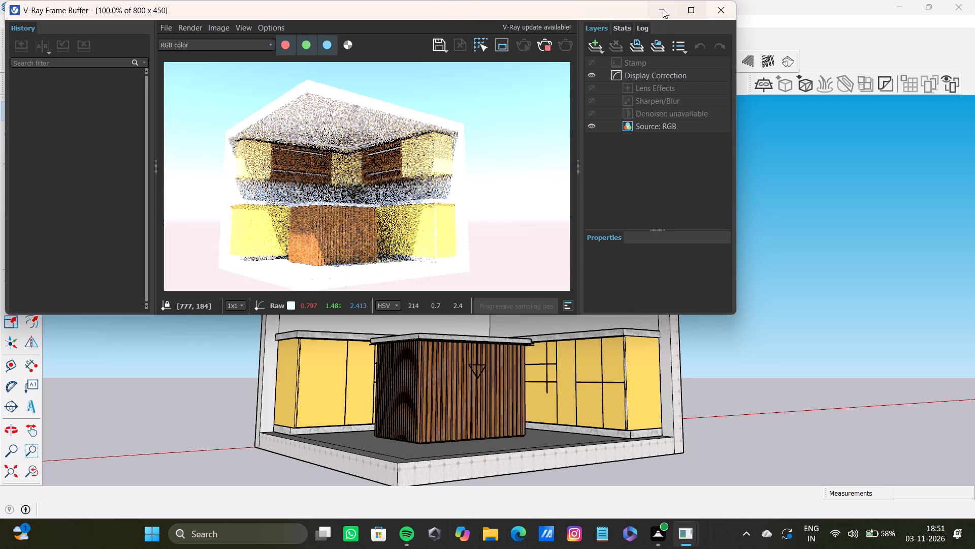
pyautogui.moveTo(475, 9); pyautogui.dragTo(507, 198)
# Set the V-Ray SunLight intensity to 1.
pyautogui.click(17, 84)
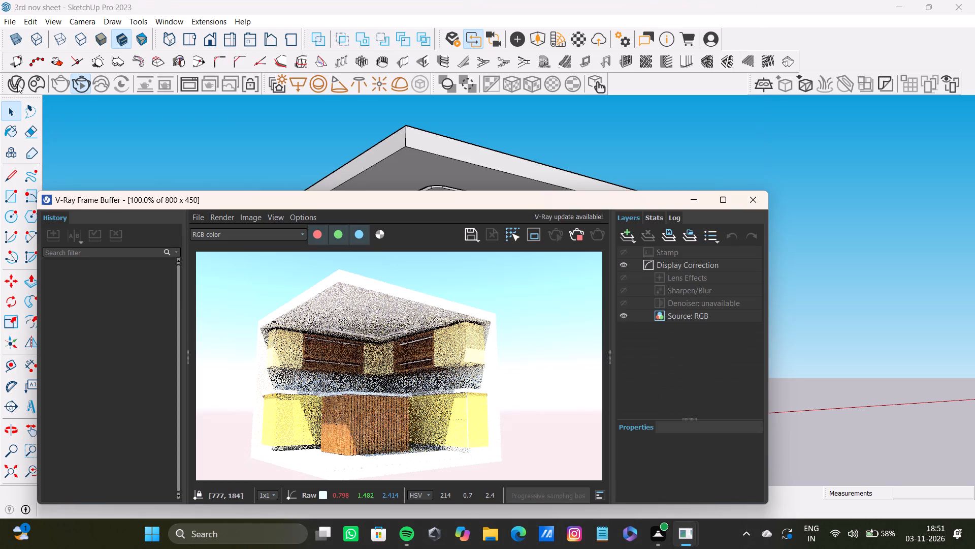
pyautogui.moveTo(561, 324); pyautogui.dragTo(527, 331)
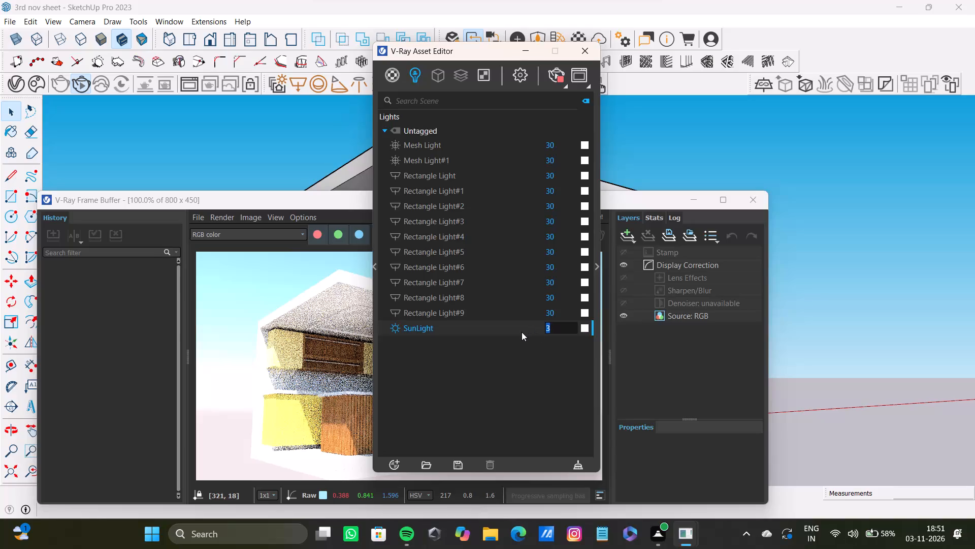
pyautogui.press('BackSpace')
pyautogui.press('1')
pyautogui.press('Return')
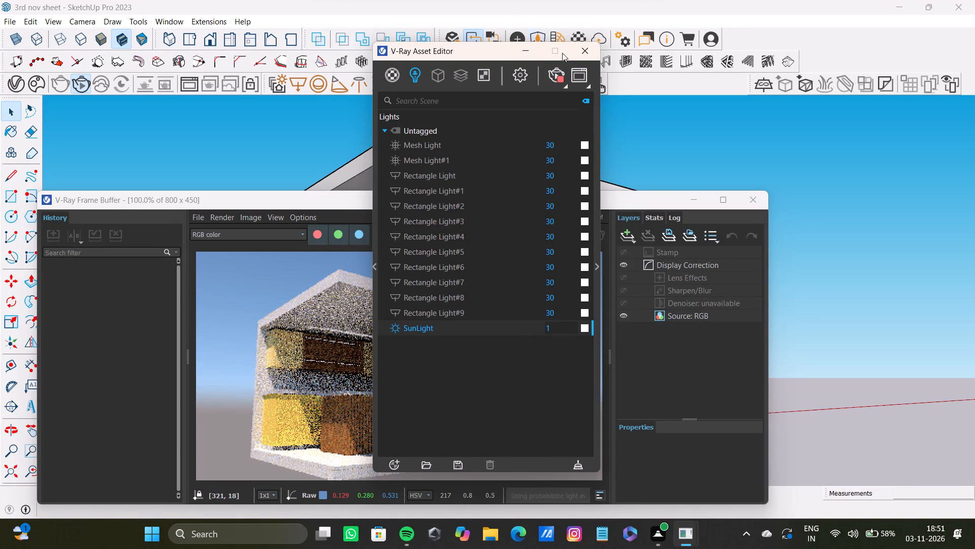
pyautogui.click(594, 57)
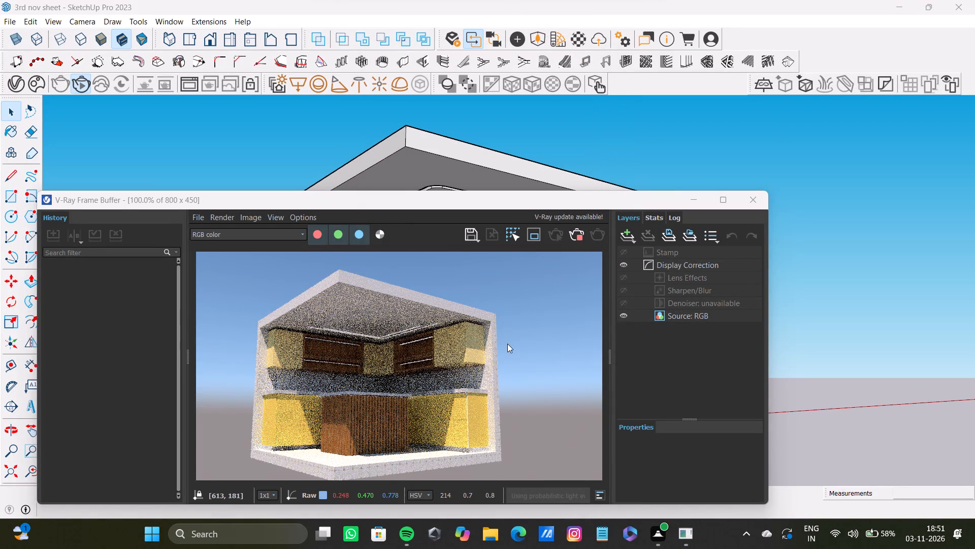
# Render the open corner from a slightly adjusted angle and save it as the PNG image 3rd nov vray5 in the pdfs folder.
pyautogui.moveTo(834, 263); pyautogui.dragTo(824, 296, button='middle')
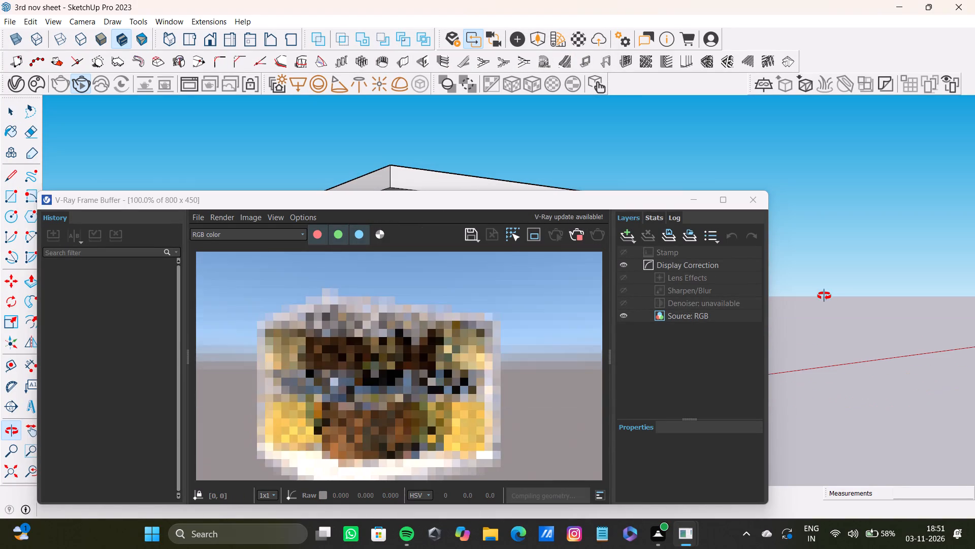
pyautogui.moveTo(824, 296); pyautogui.dragTo(818, 259, button='middle')
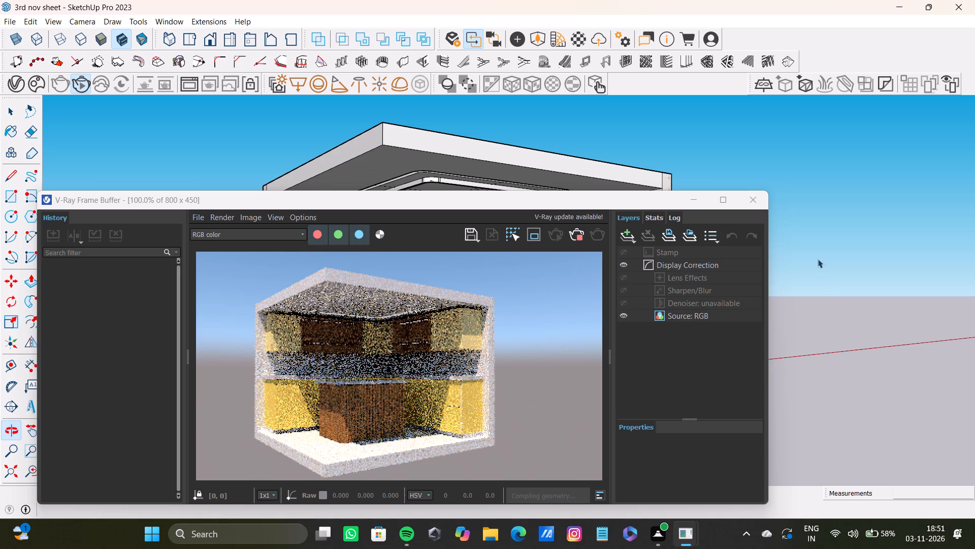
pyautogui.scroll(1, 360, 362)
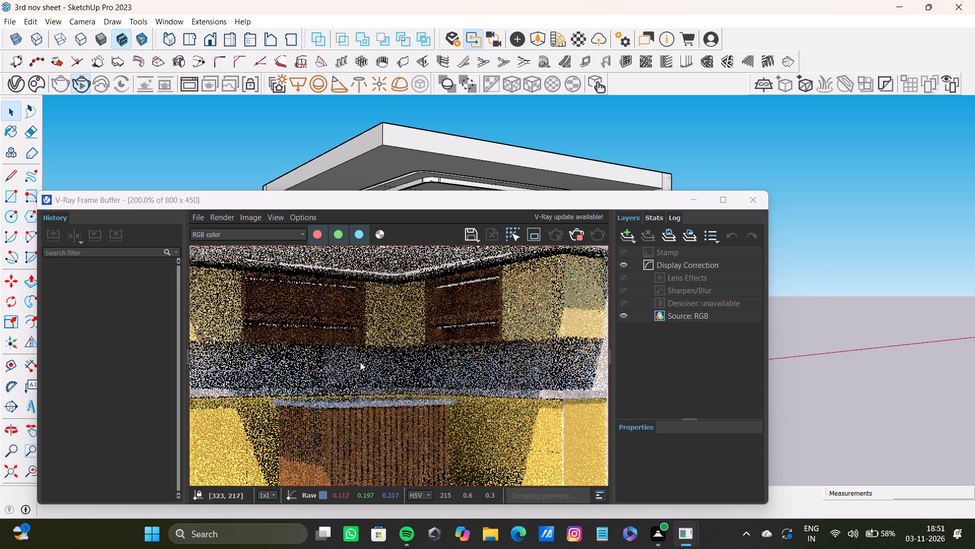
pyautogui.scroll(-1, 360, 362)
pyautogui.keyDown('shift'); pyautogui.middleClick(360, 362); pyautogui.keyUp('shift')
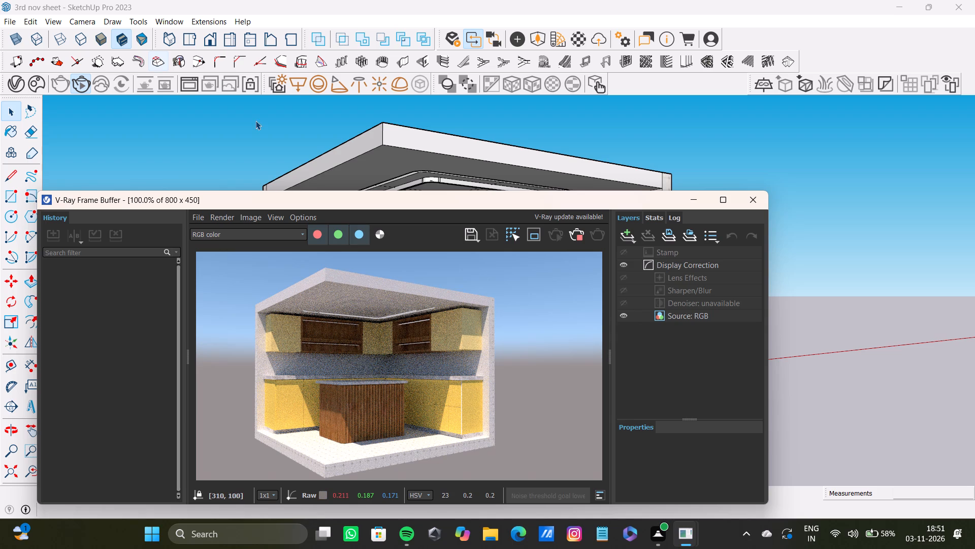
pyautogui.click(465, 232)
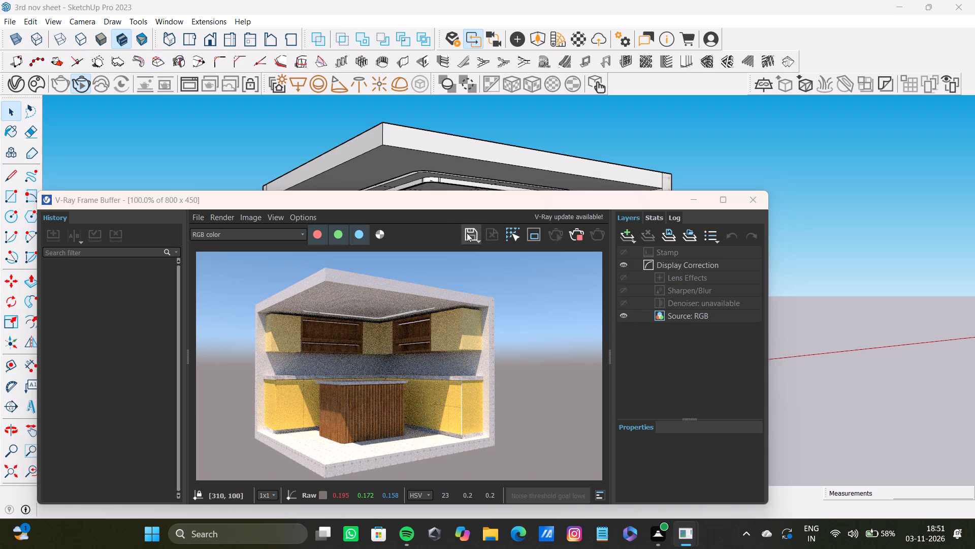
pyautogui.click(272, 264)
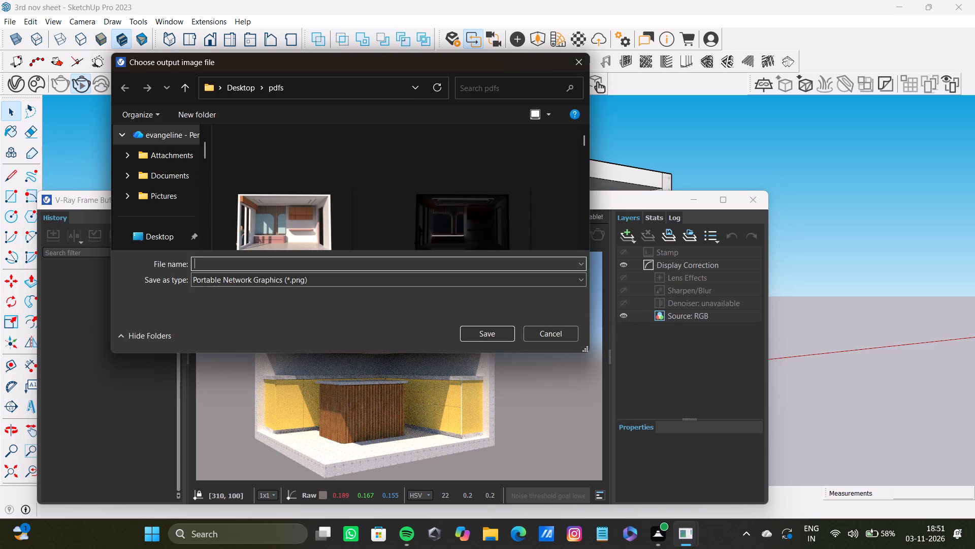
pyautogui.write('3rd')
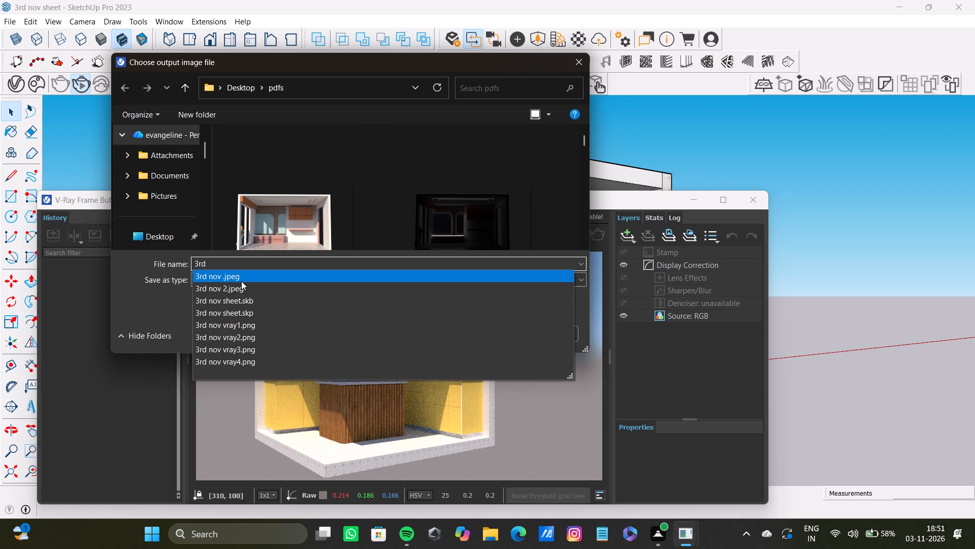
pyautogui.press('space')
pyautogui.write('nov vray')
pyautogui.press('5')
pyautogui.press('Return')
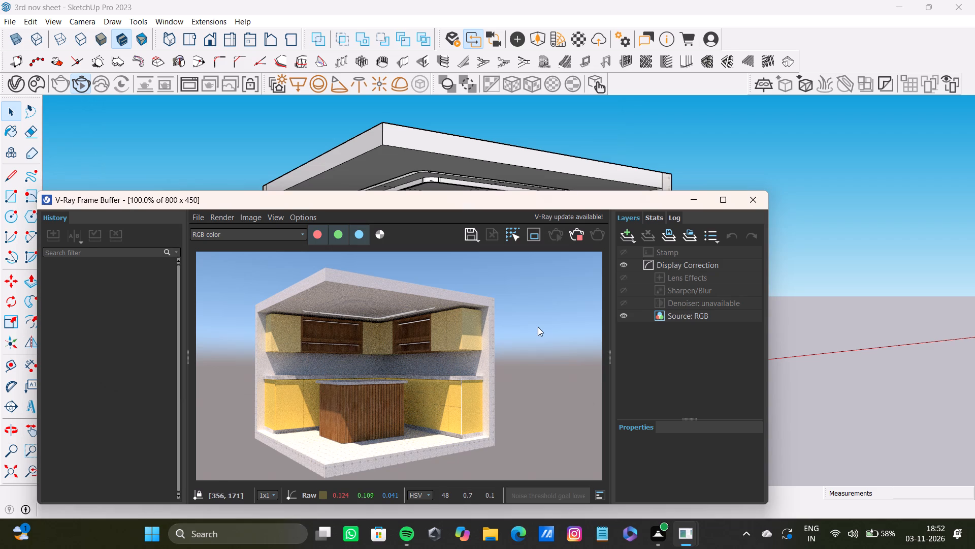
pyautogui.click(756, 198)
# Render the kitchen interactively in V-Ray from its open side, facing the narrow end of the island with the ceiling recesses in view.
pyautogui.scroll(-4, 391, 409)
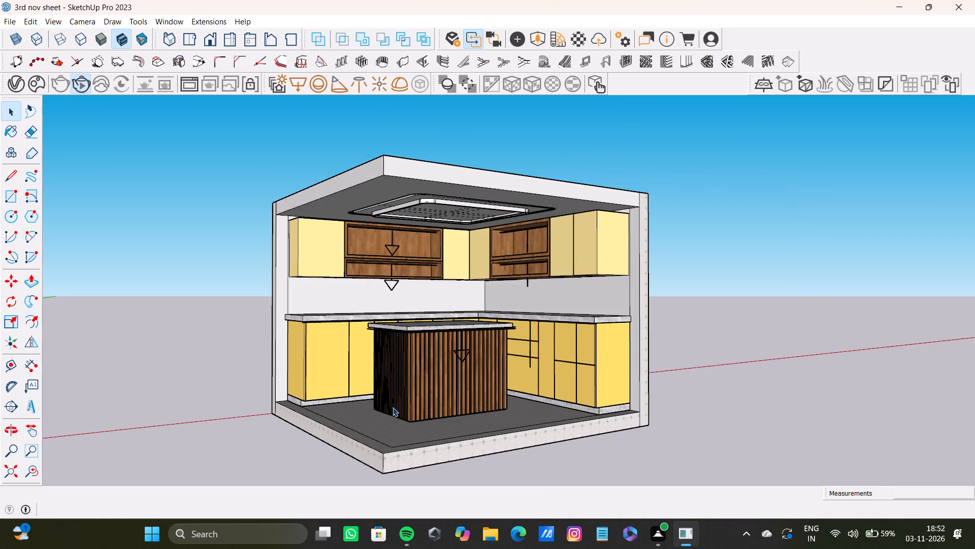
pyautogui.scroll(4, 399, 402)
pyautogui.moveTo(402, 400); pyautogui.dragTo(628, 387, button='middle')
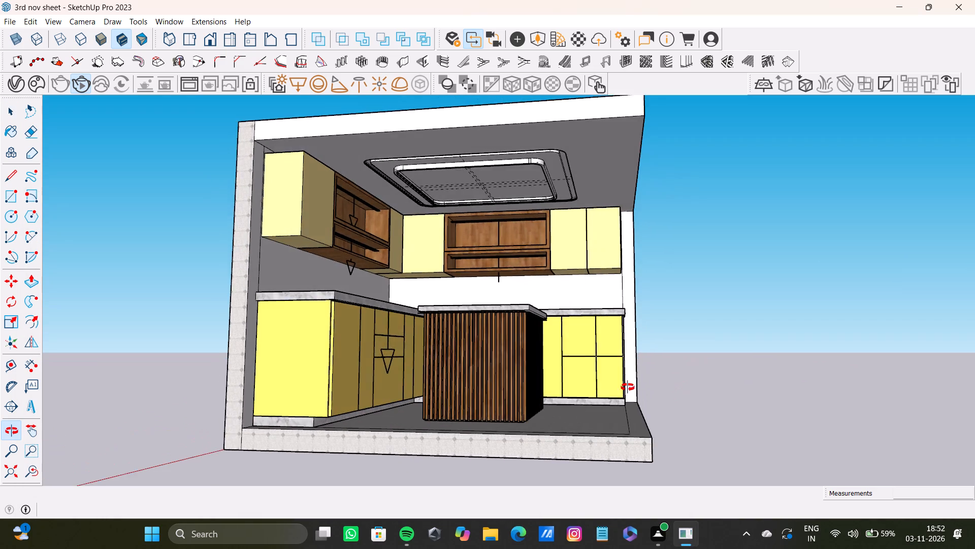
pyautogui.moveTo(628, 387); pyautogui.dragTo(600, 433, button='middle')
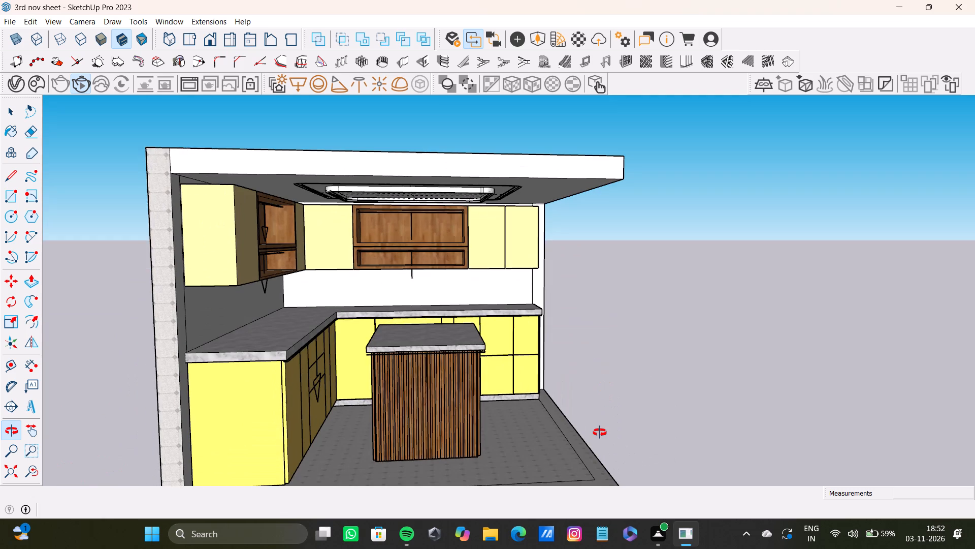
pyautogui.moveTo(600, 433); pyautogui.dragTo(601, 401, button='middle')
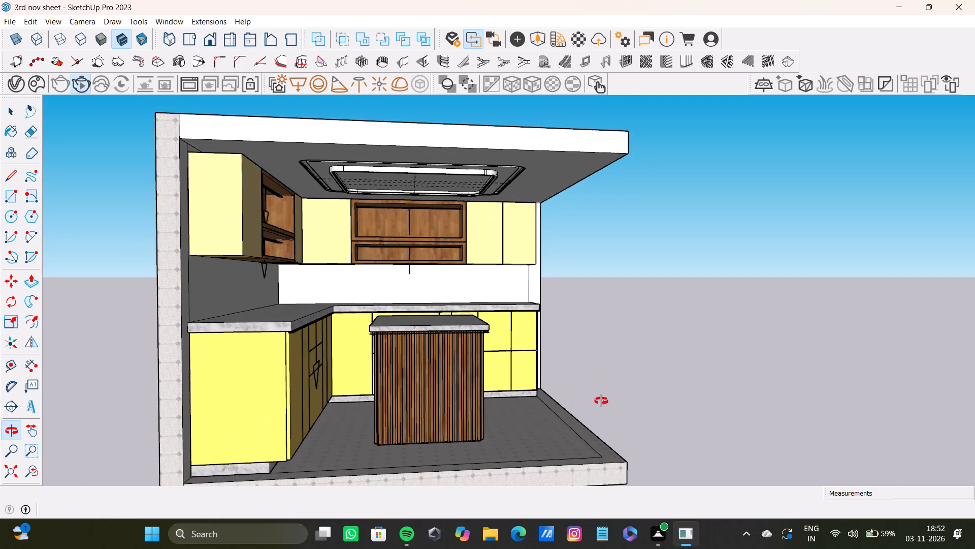
pyautogui.moveTo(601, 401); pyautogui.dragTo(589, 389, button='middle')
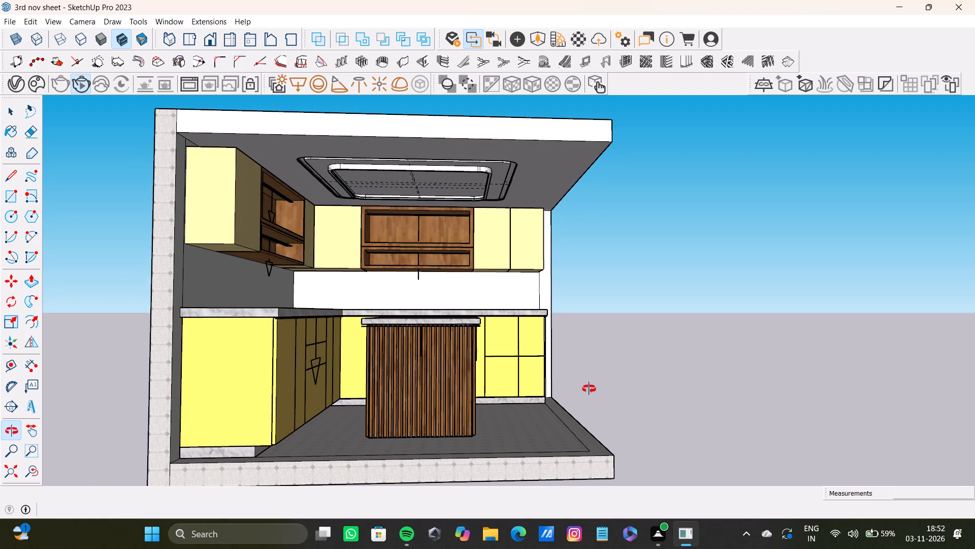
pyautogui.moveTo(589, 389); pyautogui.dragTo(588, 389, button='middle')
pyautogui.click(79, 81)
pyautogui.click(80, 79)
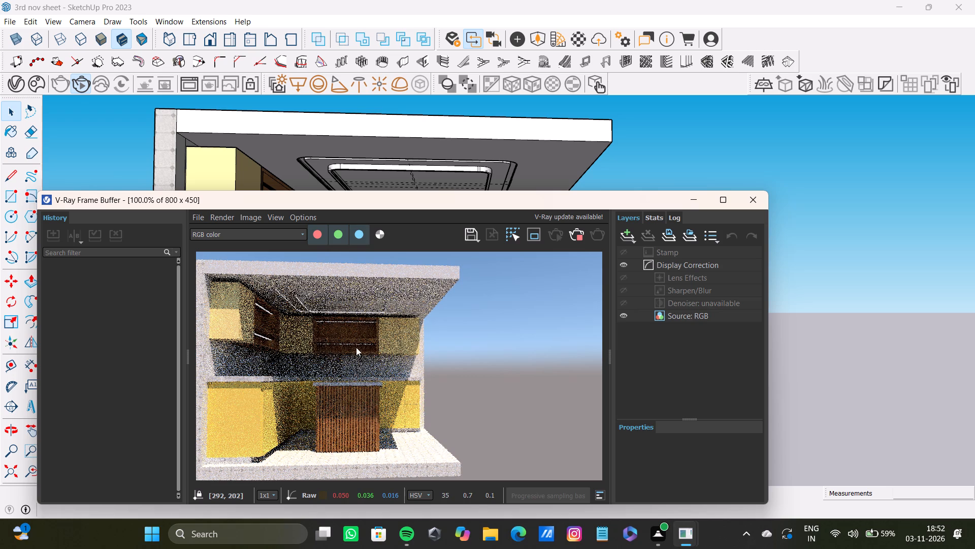
pyautogui.keyDown('shift'); pyautogui.middleClick(619, 173); pyautogui.keyUp('shift')
pyautogui.keyDown('shift'); pyautogui.moveTo(617, 170); pyautogui.dragTo(661, 161, button='middle'); pyautogui.keyUp('shift')
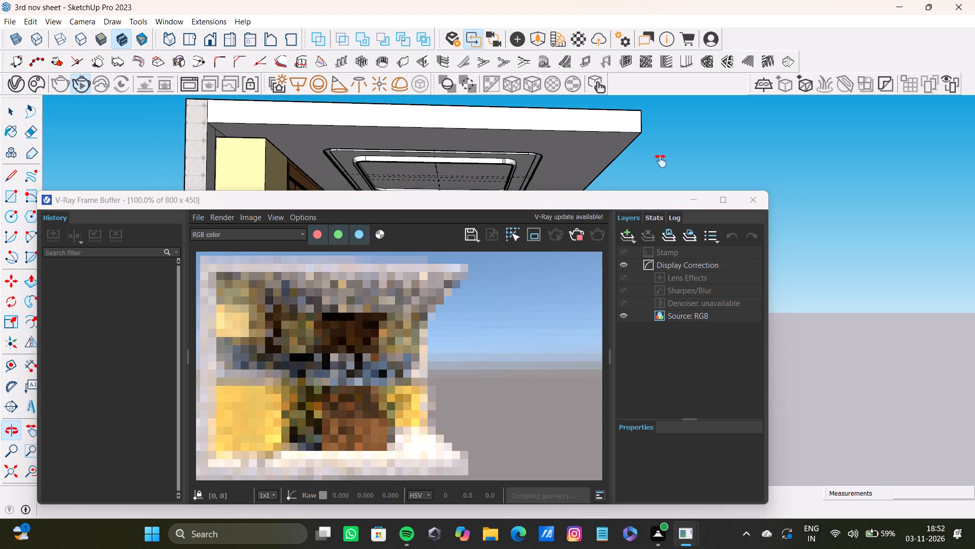
pyautogui.keyDown('shift'); pyautogui.moveTo(661, 161); pyautogui.dragTo(719, 160, button='middle'); pyautogui.keyUp('shift')
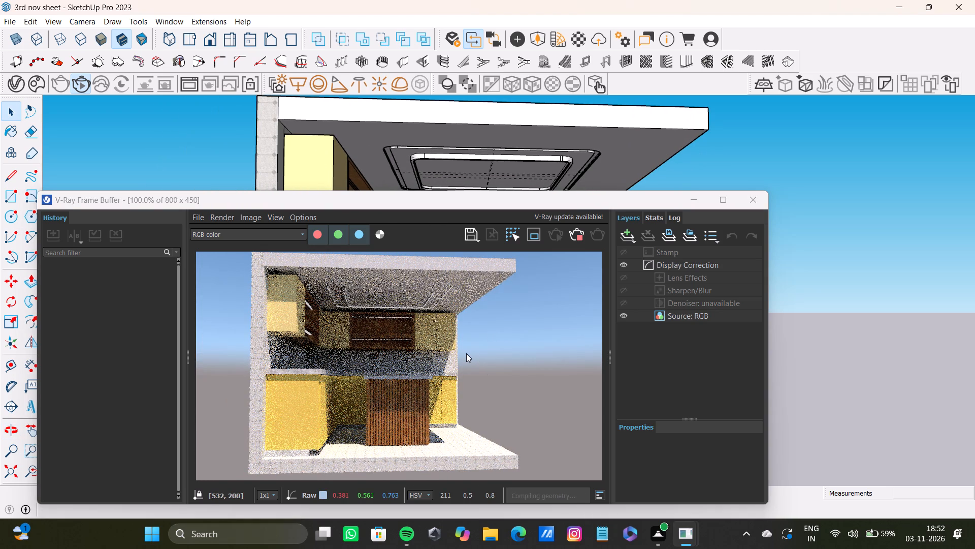
pyautogui.moveTo(798, 142); pyautogui.dragTo(796, 145, button='middle')
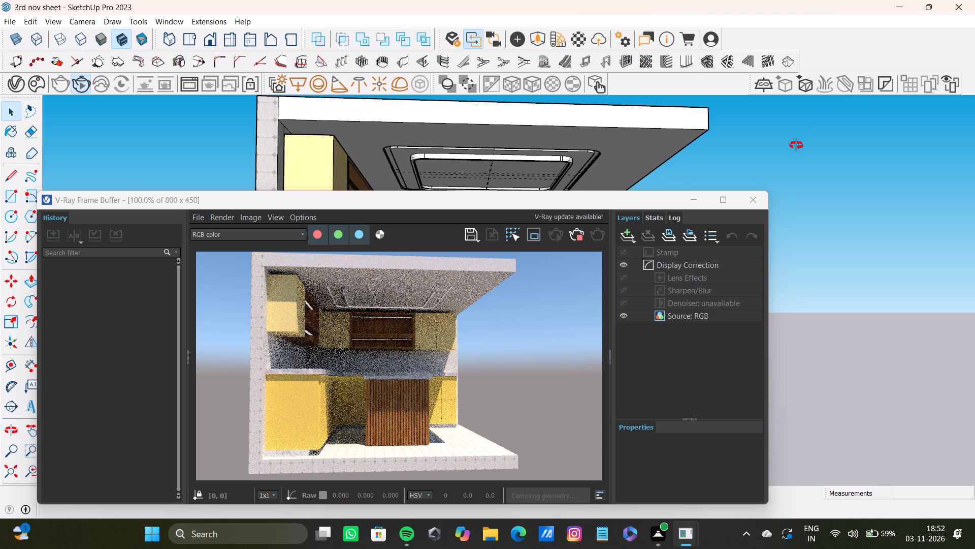
pyautogui.moveTo(796, 145); pyautogui.dragTo(781, 158, button='middle')
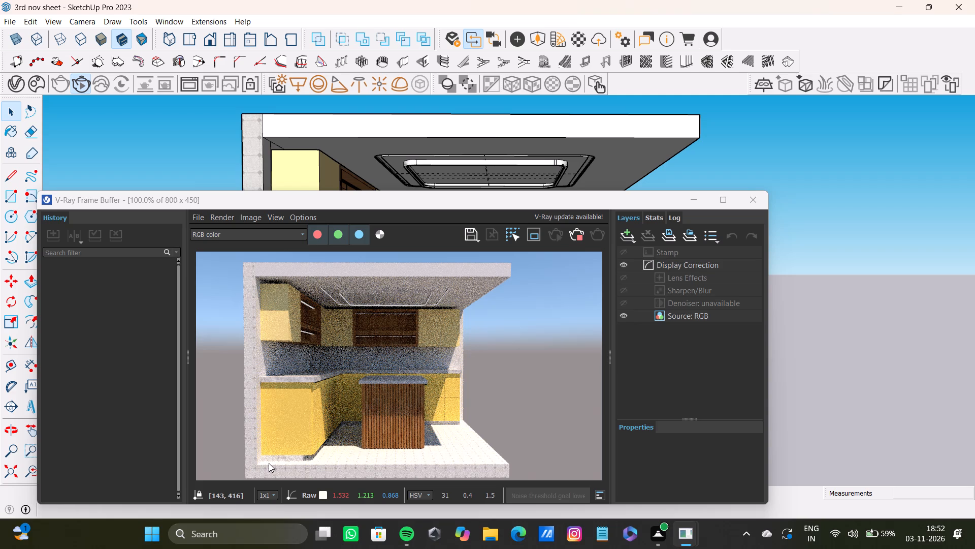
# Save the current render as the PNG image 3rd nov vray6 in the pdfs folder and close the frame buffer.
pyautogui.click(475, 234)
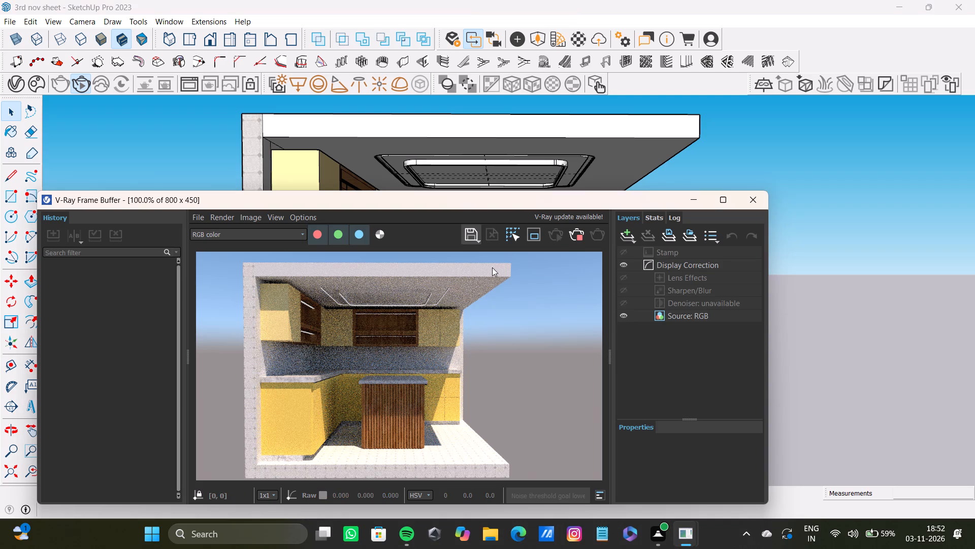
pyautogui.click(318, 265)
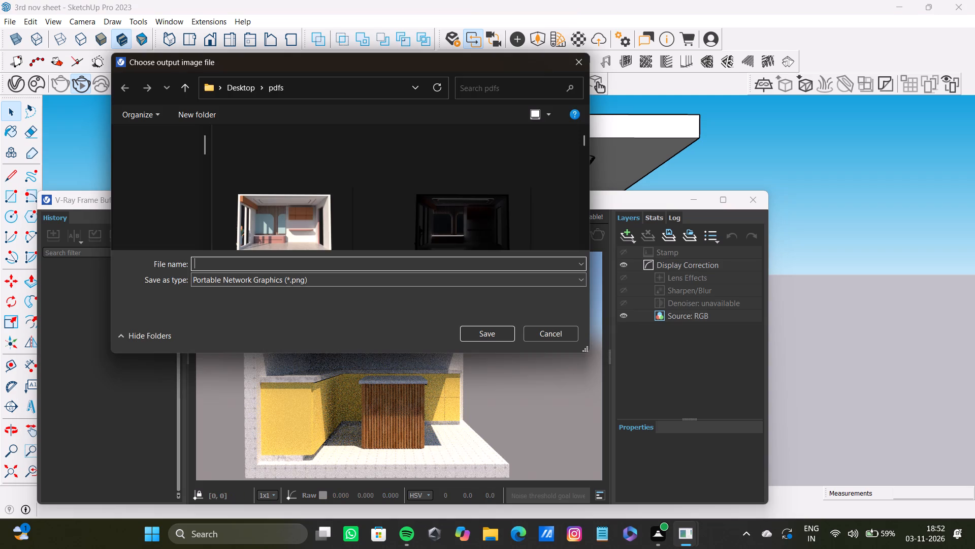
pyautogui.write('3RD')
pyautogui.press('BackSpace')
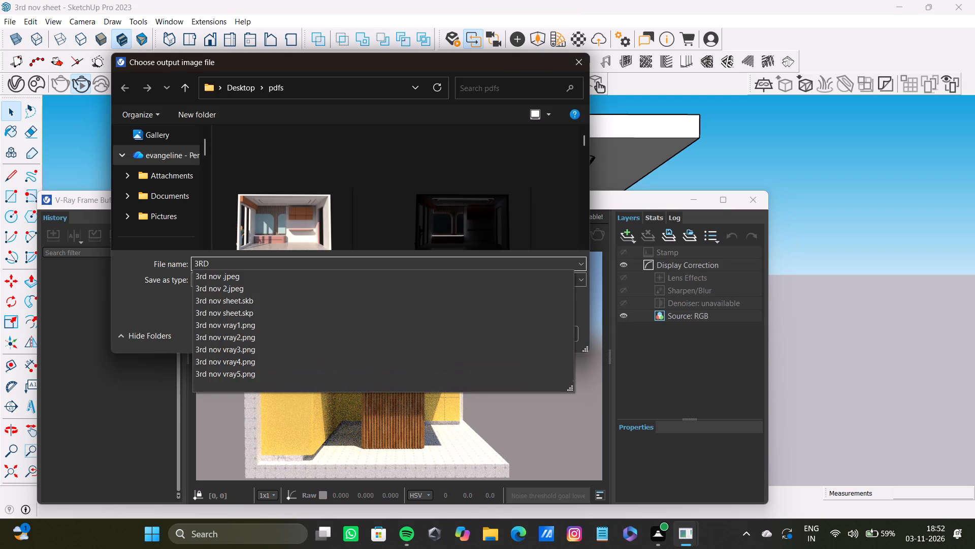
pyautogui.press('BackSpace')
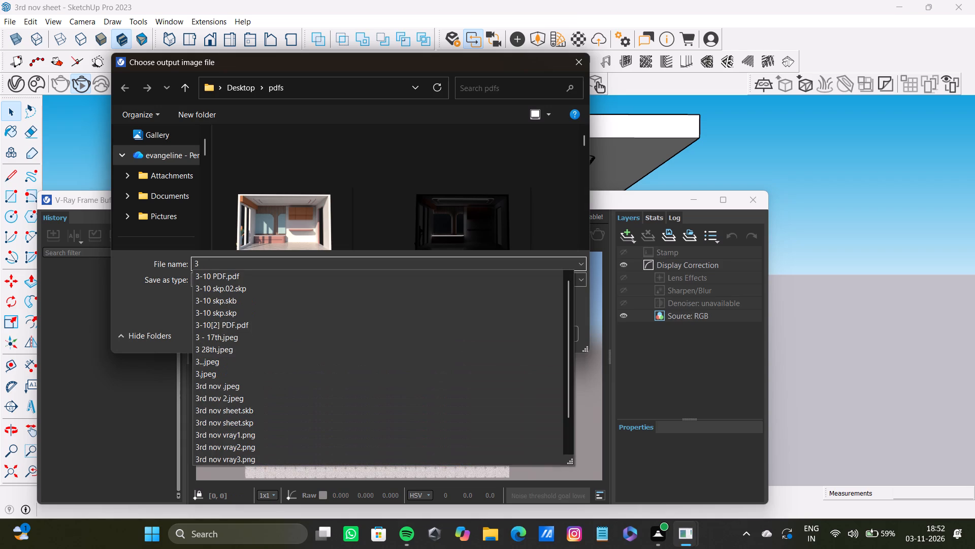
pyautogui.write('rd')
pyautogui.press('space')
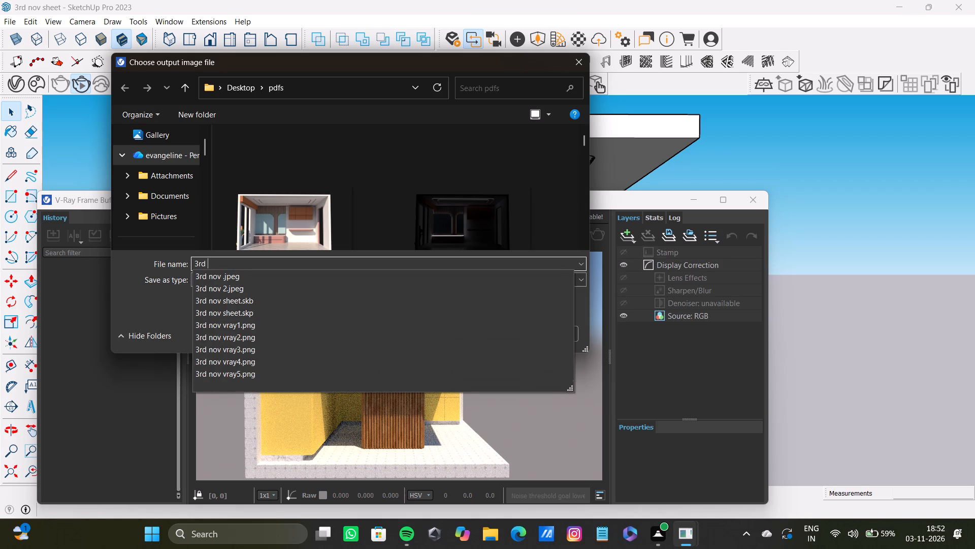
pyautogui.press('n')
pyautogui.write('ov')
pyautogui.click(293, 371)
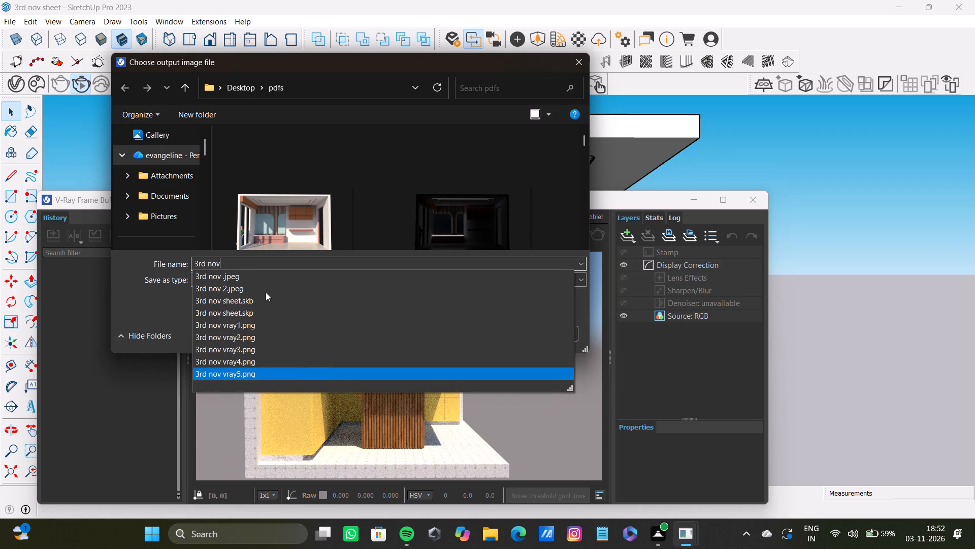
pyautogui.click(239, 265)
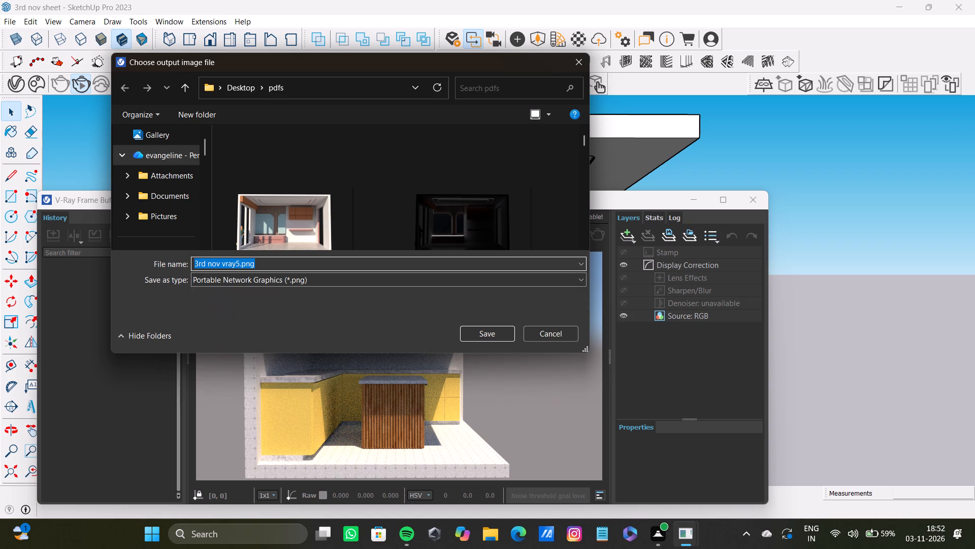
pyautogui.press('BackSpace')
pyautogui.press('6')
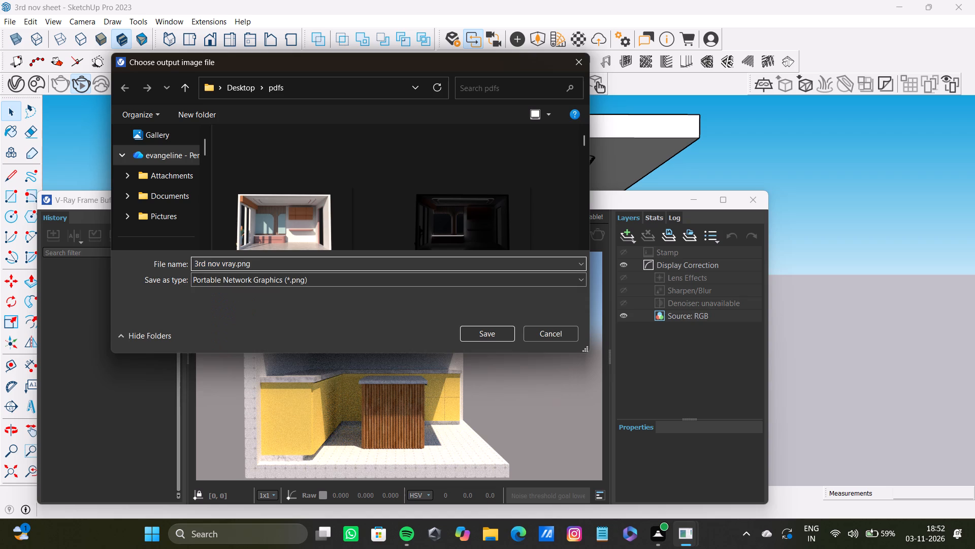
pyautogui.press('Return')
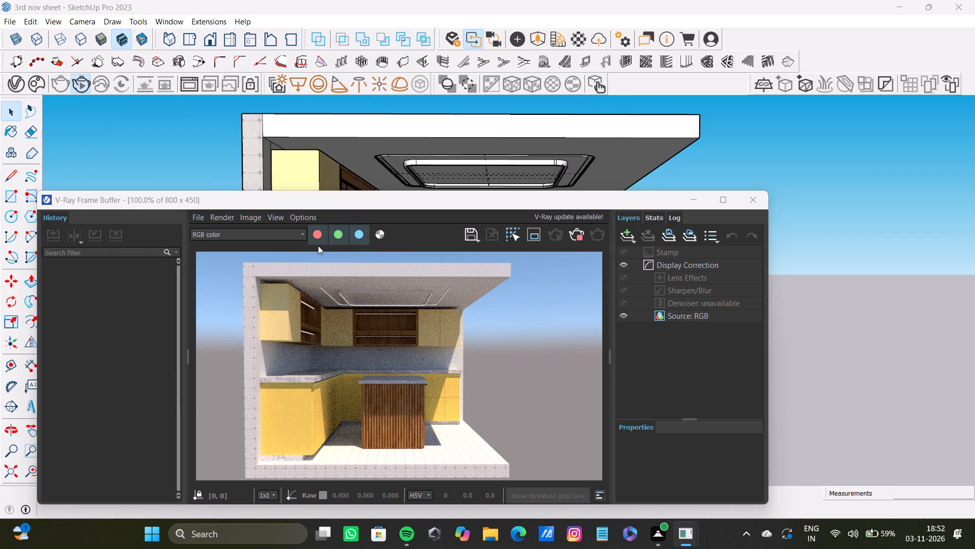
pyautogui.click(759, 198)
# Add a scene with an eye-level view from the open side, facing the wide slatted side of the island.
pyautogui.scroll(-3, 274, 331)
pyautogui.moveTo(616, 300); pyautogui.dragTo(413, 306, button='middle')
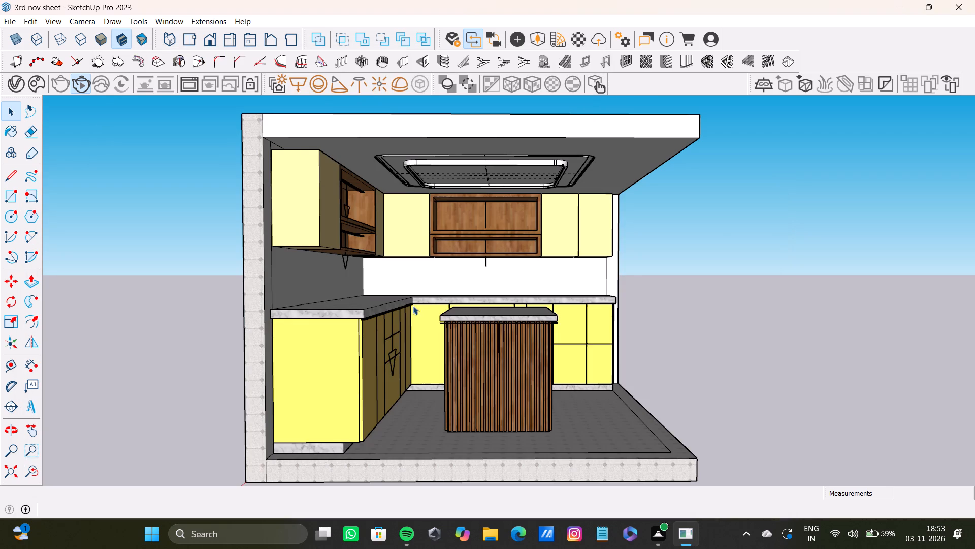
pyautogui.moveTo(413, 306); pyautogui.dragTo(409, 306, button='middle')
pyautogui.scroll(-4, 495, 297)
pyautogui.moveTo(483, 314); pyautogui.dragTo(292, 302, button='middle')
pyautogui.scroll(-1, 635, 298)
pyautogui.moveTo(633, 298); pyautogui.dragTo(391, 293, button='middle')
pyautogui.keyDown('shift'); pyautogui.moveTo(638, 308); pyautogui.dragTo(598, 330, button='middle'); pyautogui.keyUp('shift')
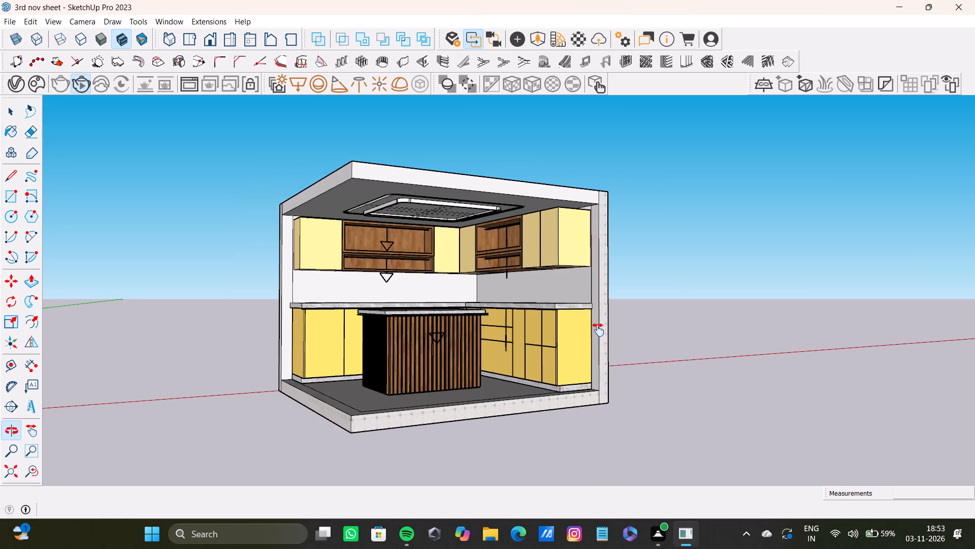
pyautogui.keyDown('shift'); pyautogui.moveTo(598, 330); pyautogui.dragTo(614, 333, button='middle'); pyautogui.keyUp('shift')
pyautogui.scroll(4, 521, 312)
pyautogui.keyDown('shift'); pyautogui.moveTo(515, 304); pyautogui.dragTo(565, 291, button='middle'); pyautogui.keyUp('shift')
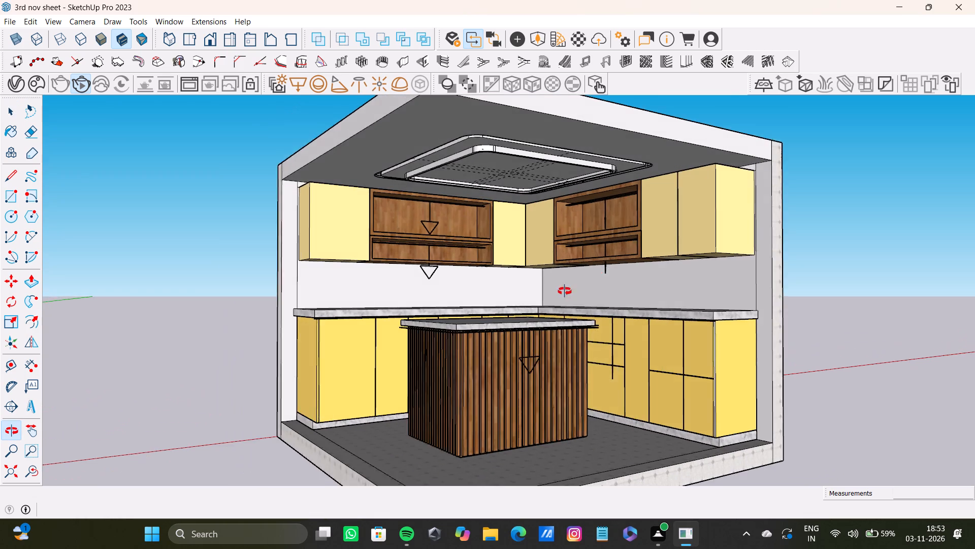
pyautogui.keyDown('shift'); pyautogui.moveTo(565, 291); pyautogui.dragTo(430, 291, button='middle'); pyautogui.keyUp('shift')
pyautogui.keyDown('shift'); pyautogui.moveTo(563, 325); pyautogui.dragTo(567, 318, button='middle'); pyautogui.keyUp('shift')
pyautogui.click(85, 94)
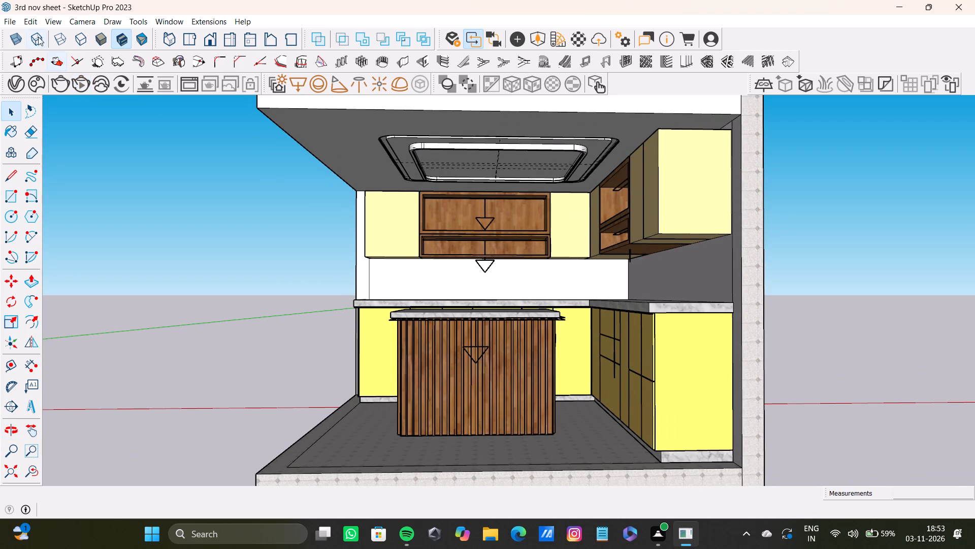
pyautogui.click(56, 23)
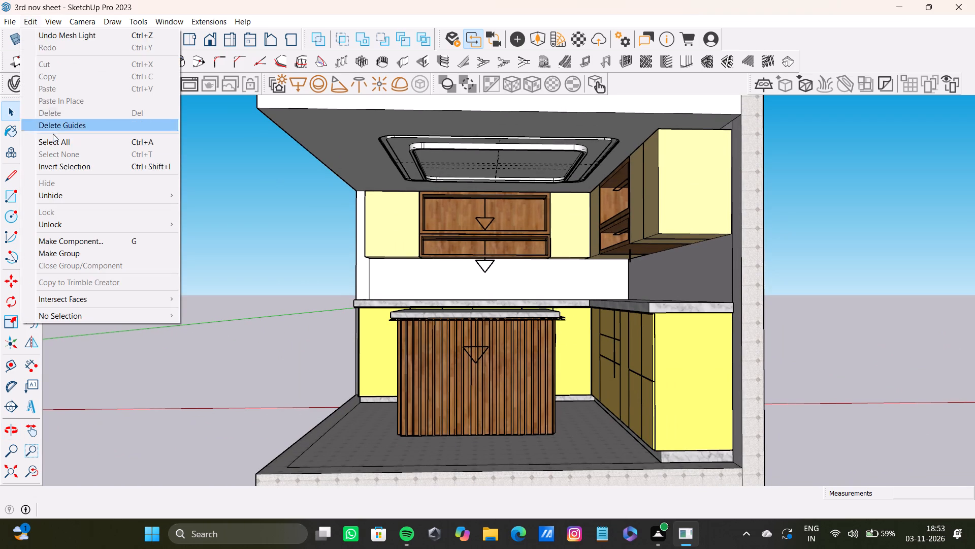
pyautogui.click(96, 227)
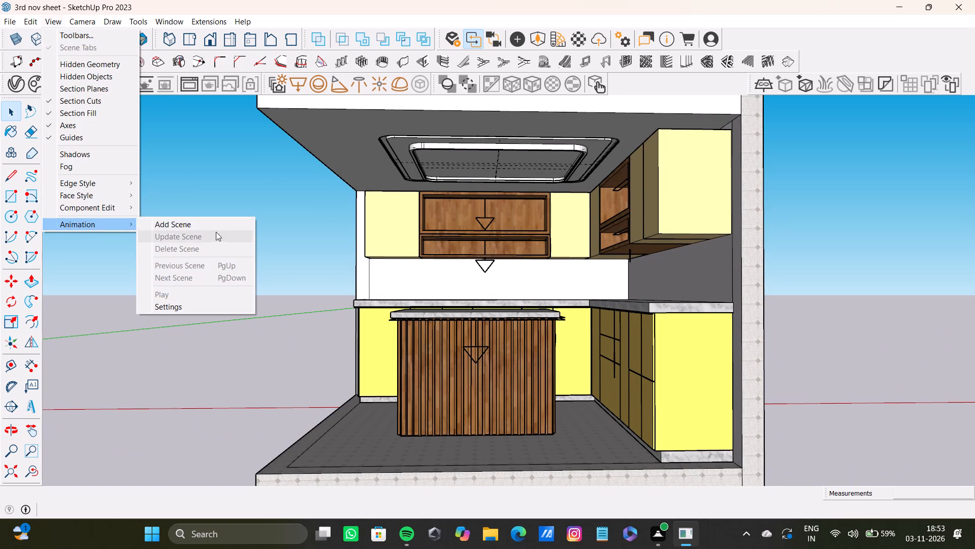
pyautogui.click(212, 223)
# Add a scene viewing the kitchen from its open corner, with both cabinet runs and the island in view.
pyautogui.moveTo(359, 264); pyautogui.dragTo(391, 270, button='middle')
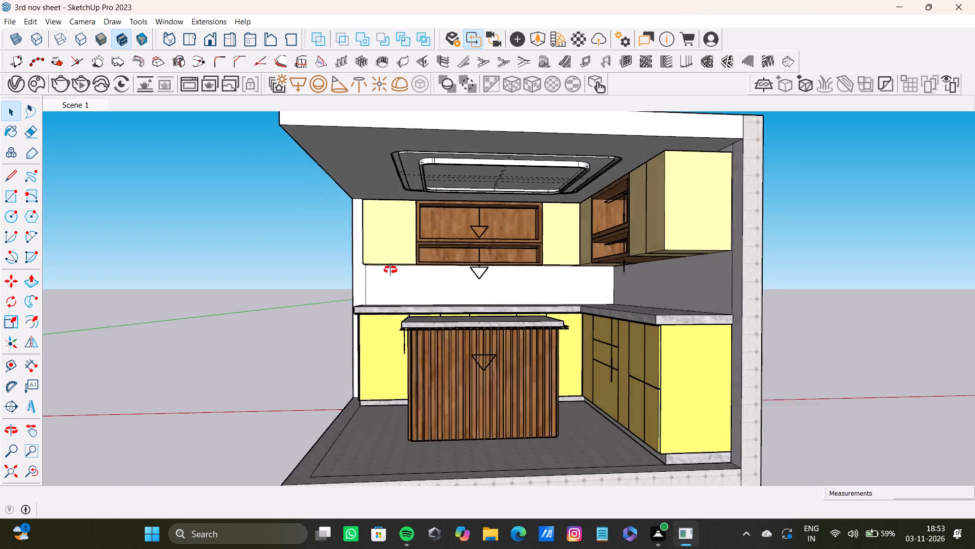
pyautogui.moveTo(391, 270); pyautogui.dragTo(508, 272, button='middle')
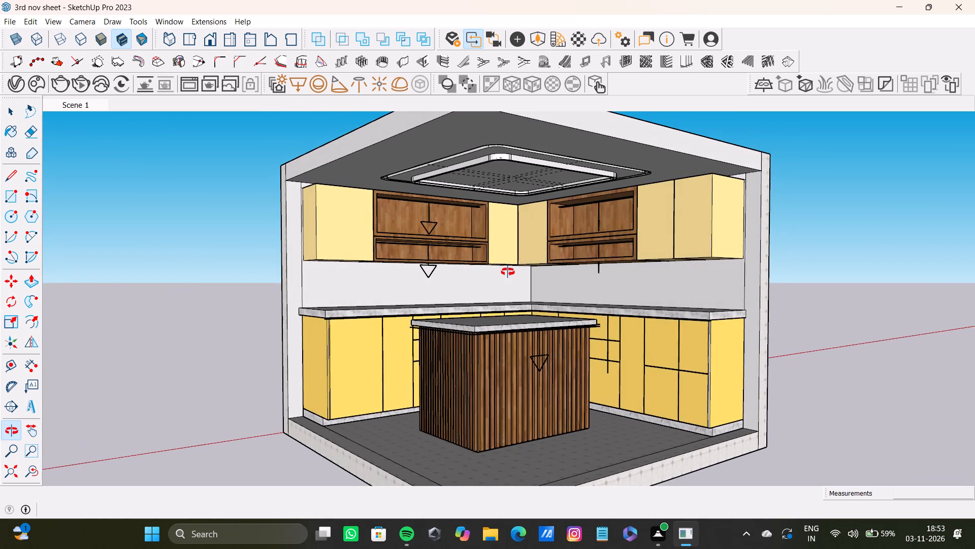
pyautogui.moveTo(508, 272); pyautogui.dragTo(507, 270, button='middle')
pyautogui.click(28, 21)
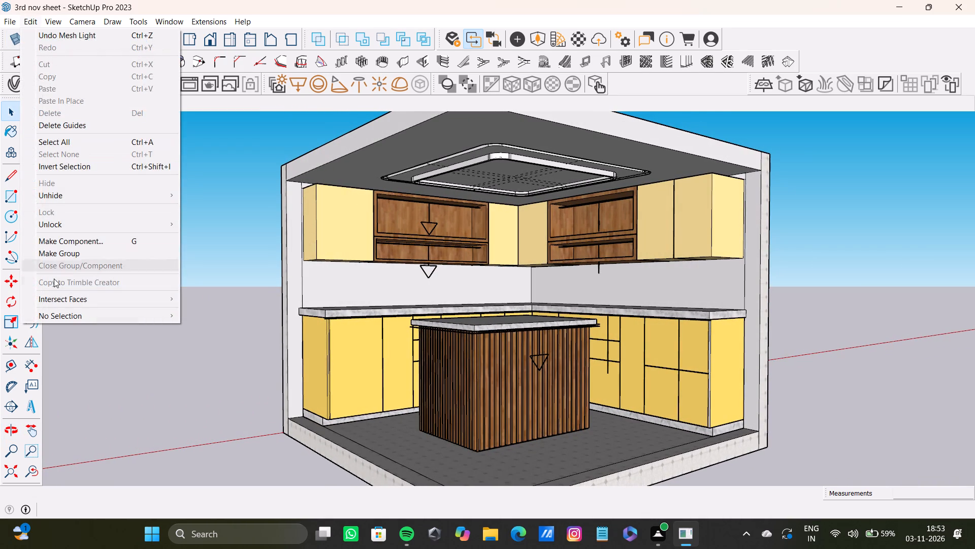
pyautogui.click(84, 225)
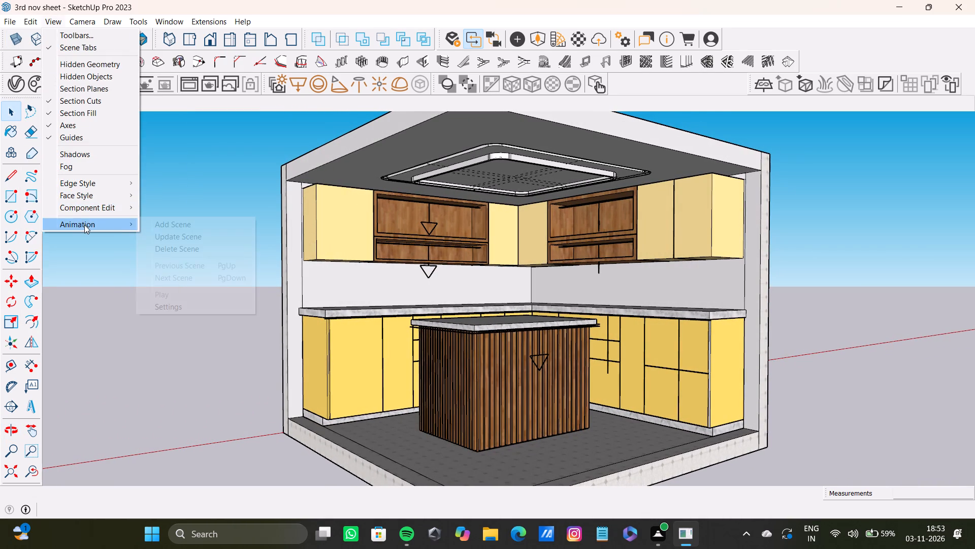
pyautogui.click(126, 227)
pyautogui.click(166, 225)
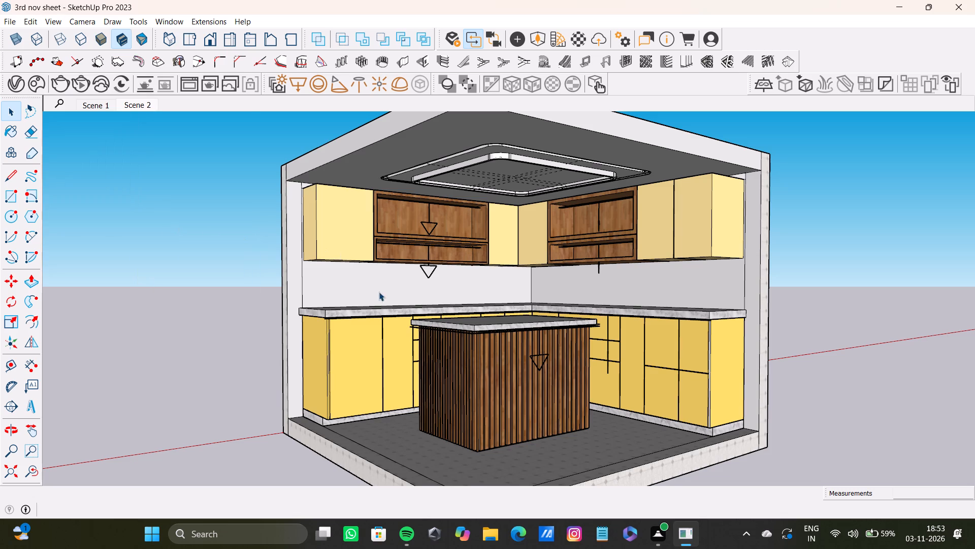
# Add a scene from the other open side, facing the narrow end of the island below the stepped ceiling.
pyautogui.moveTo(379, 292); pyautogui.dragTo(587, 284, button='middle')
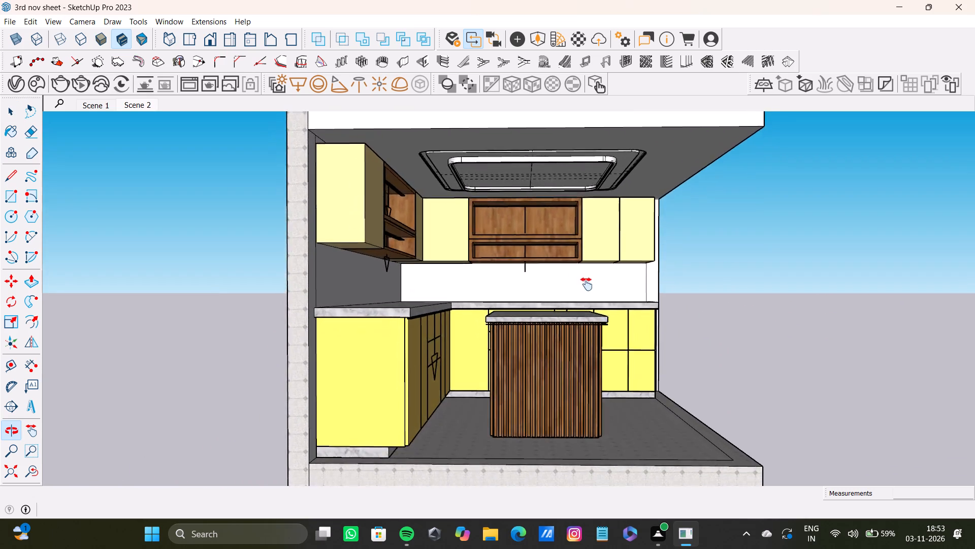
pyautogui.moveTo(587, 284); pyautogui.dragTo(562, 282, button='middle')
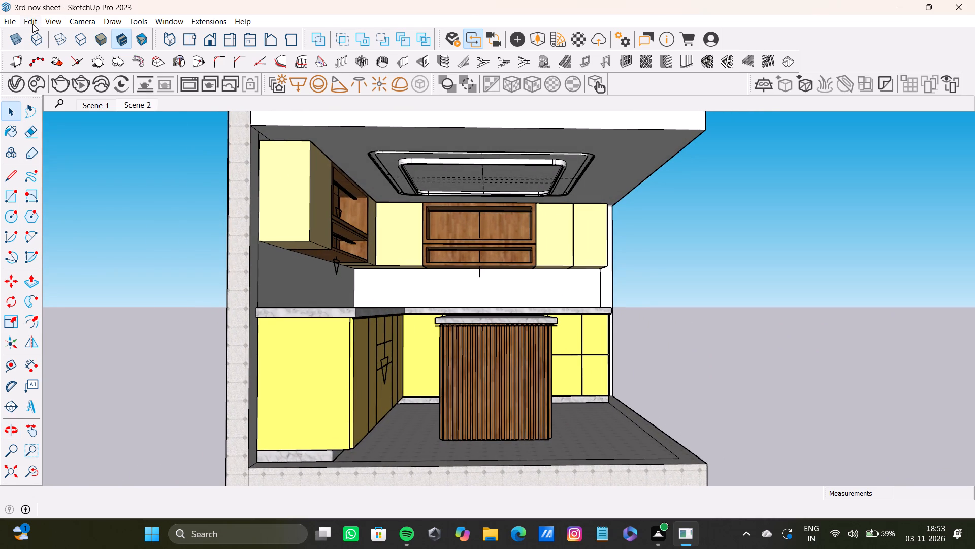
pyautogui.click(32, 24)
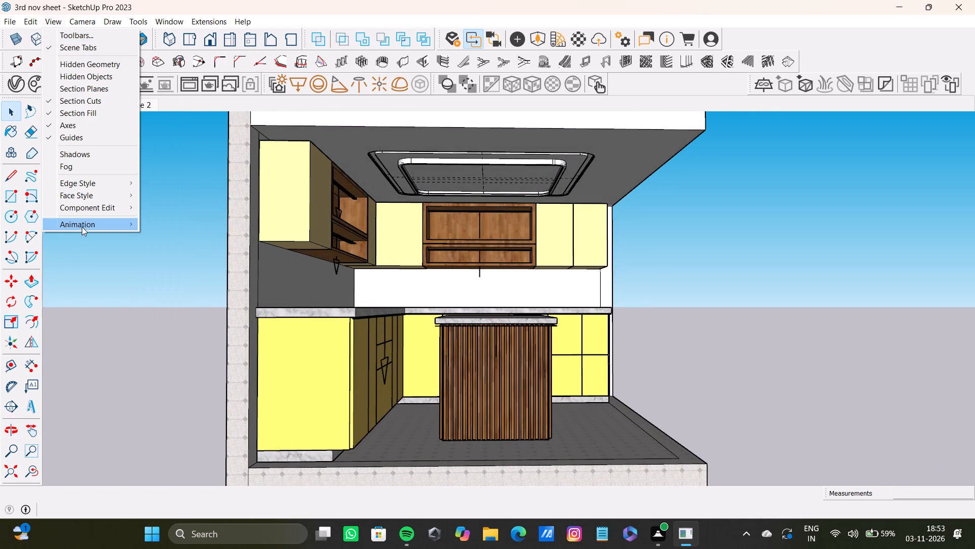
pyautogui.click(83, 227)
pyautogui.click(170, 227)
# Add a low-angle scene from the open corner, looking up at the stepped false ceiling above the island.
pyautogui.moveTo(279, 218); pyautogui.dragTo(60, 221, button='middle')
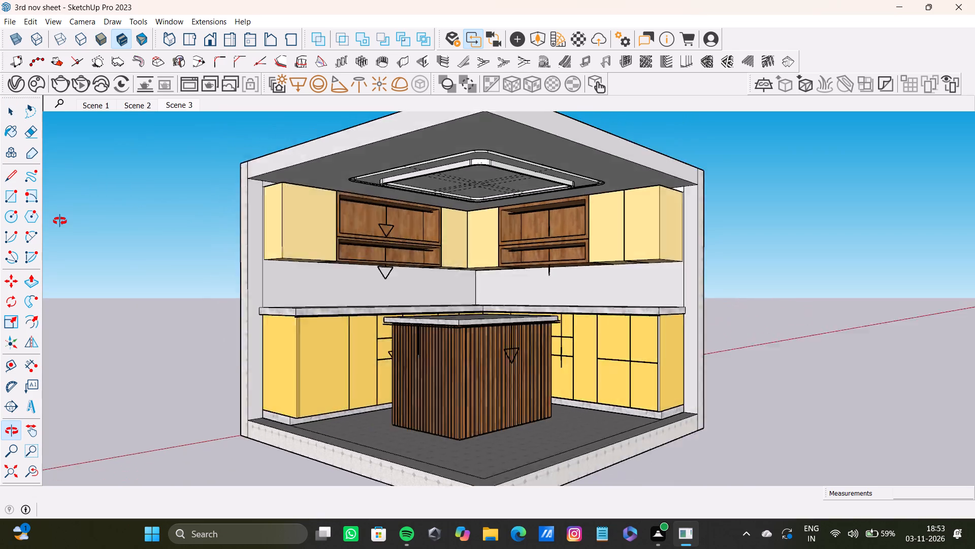
pyautogui.moveTo(60, 221); pyautogui.dragTo(6, 222, button='middle')
pyautogui.moveTo(468, 283); pyautogui.dragTo(333, 282, button='middle')
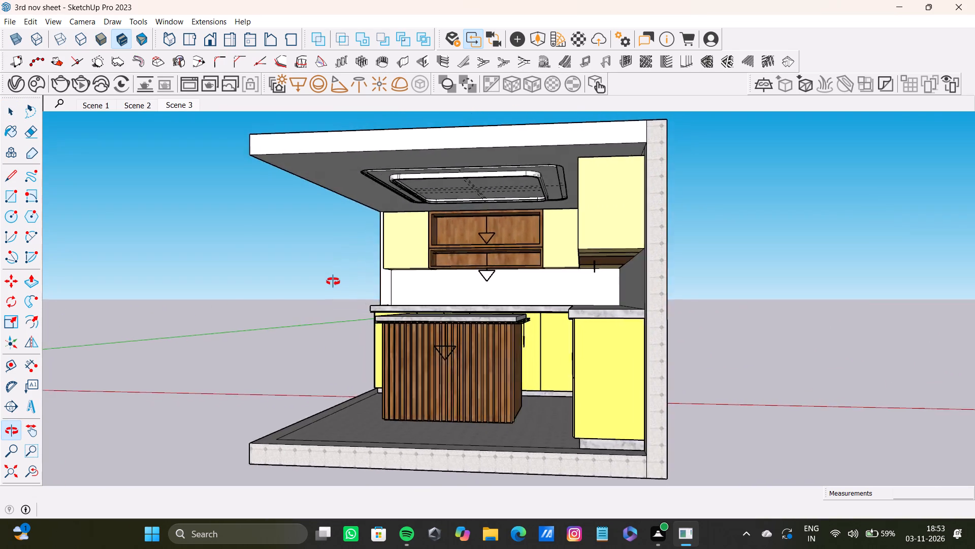
pyautogui.moveTo(333, 282); pyautogui.dragTo(612, 288, button='middle')
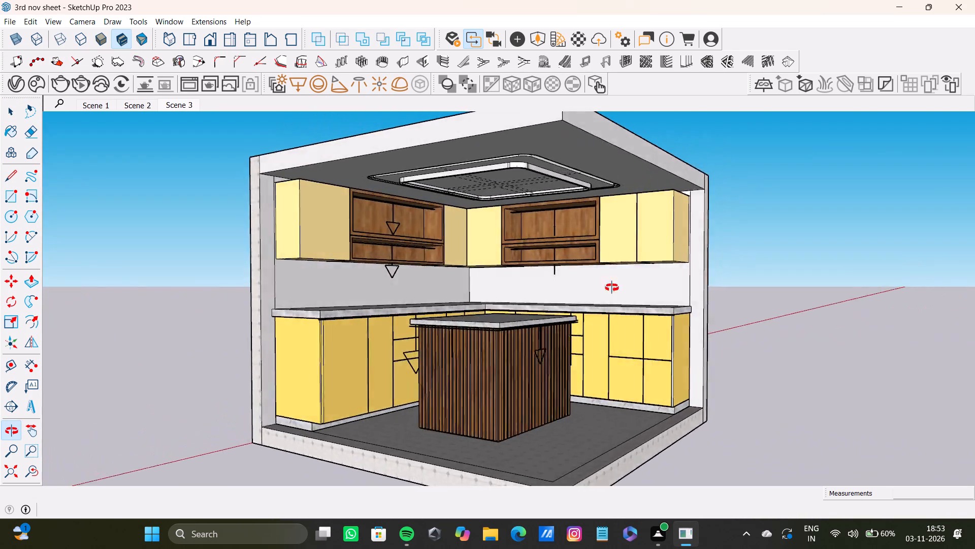
pyautogui.moveTo(612, 288); pyautogui.dragTo(720, 243, button='middle')
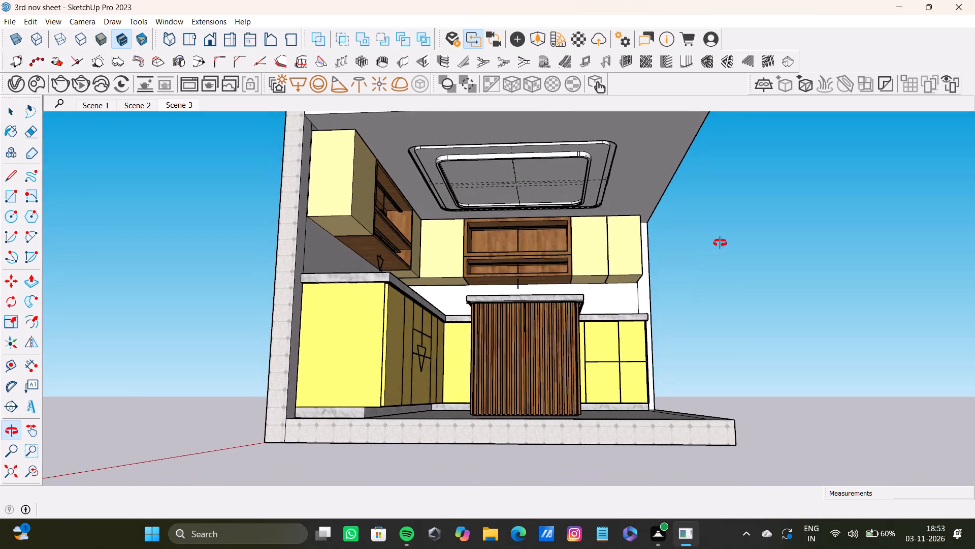
pyautogui.moveTo(720, 243); pyautogui.dragTo(557, 224, button='middle')
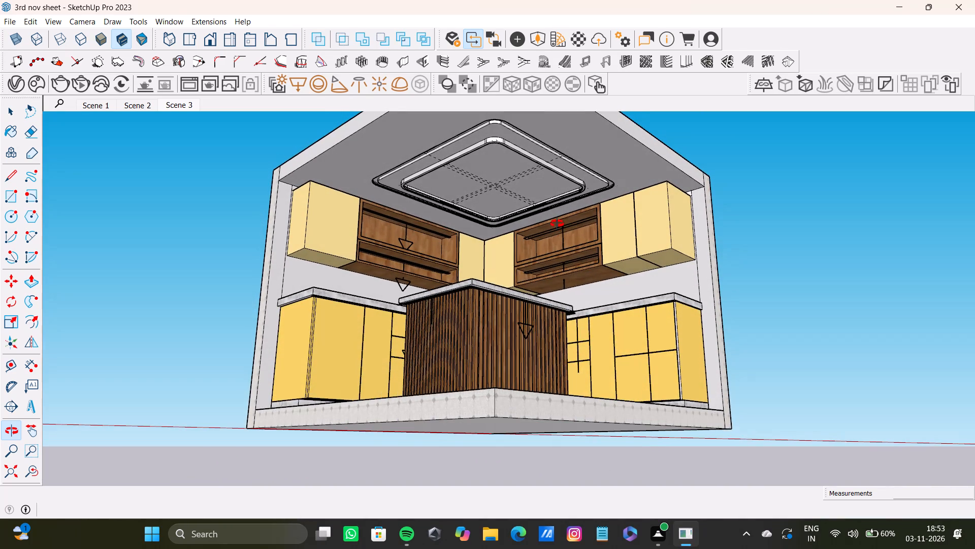
pyautogui.moveTo(557, 224); pyautogui.dragTo(545, 257, button='middle')
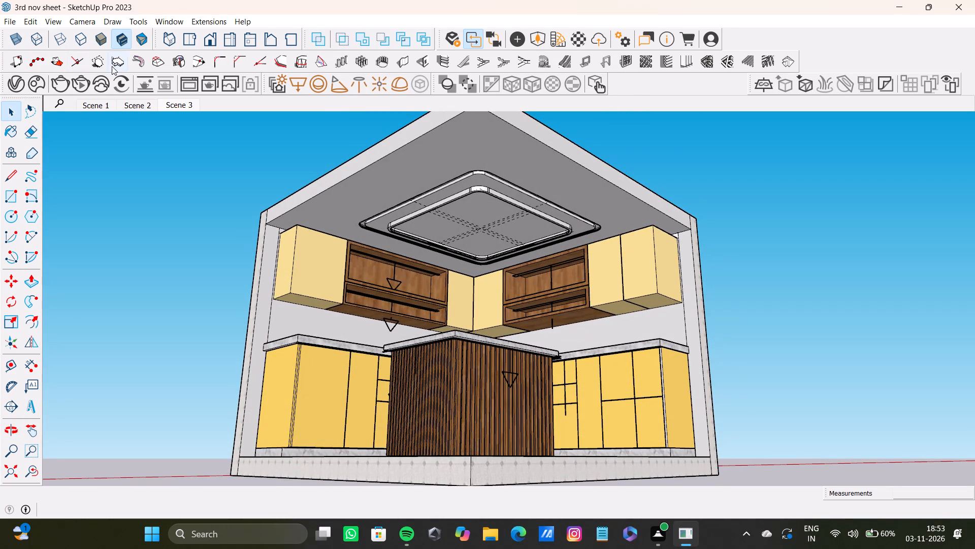
pyautogui.click(54, 25)
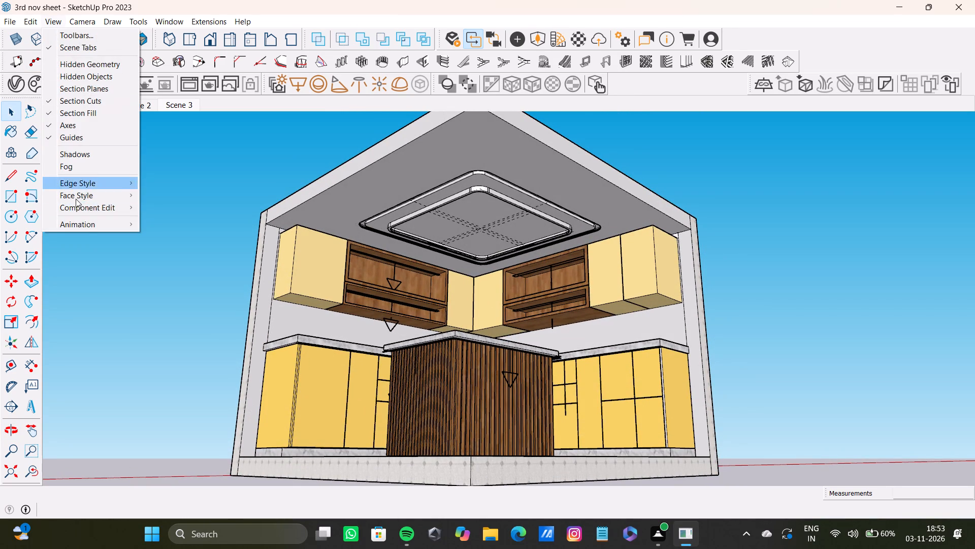
pyautogui.click(88, 224)
pyautogui.click(164, 226)
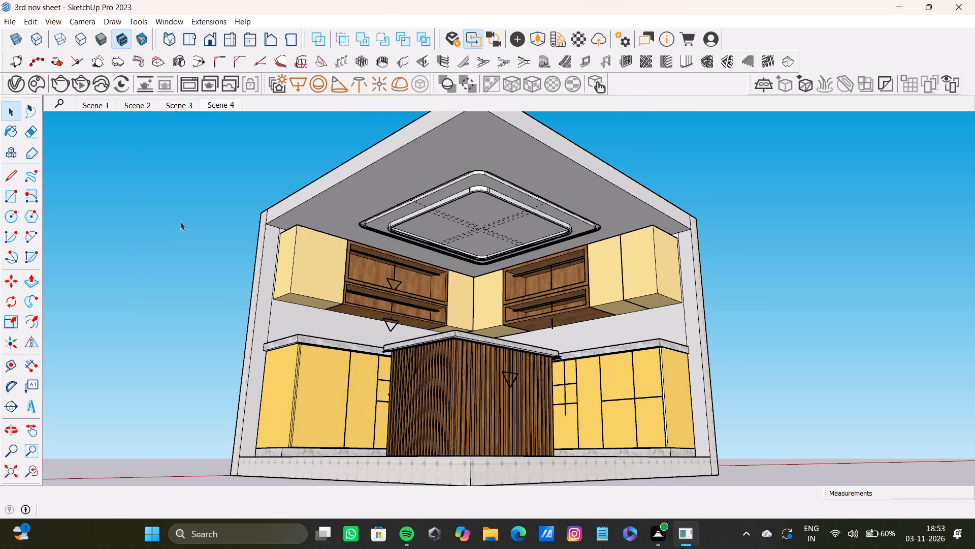
# Play the animation through the island kitchen's saved scenes to review them, and stop it.
pyautogui.scroll(-7, 407, 298)
pyautogui.moveTo(448, 301); pyautogui.dragTo(411, 429, button='middle')
pyautogui.scroll(10, 408, 361)
pyautogui.moveTo(411, 337); pyautogui.dragTo(414, 309, button='middle')
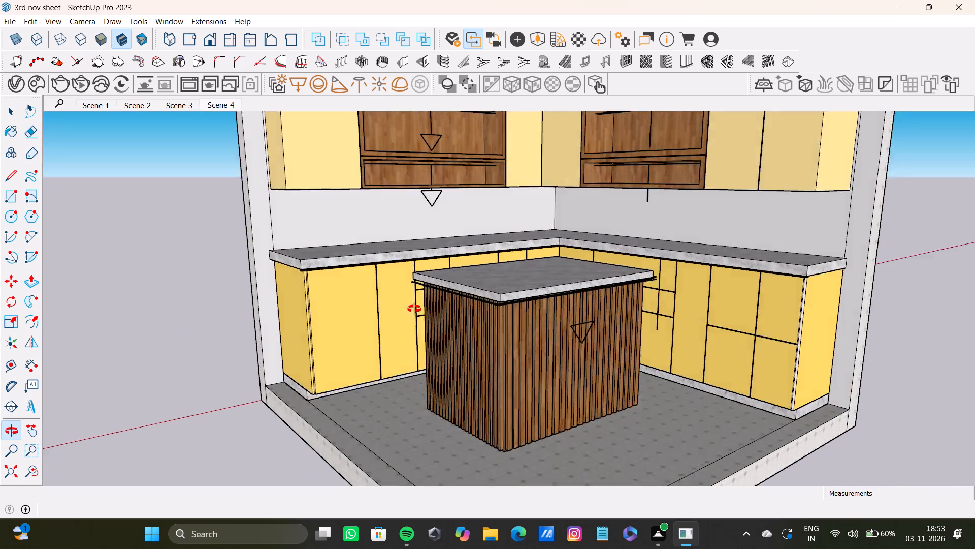
pyautogui.moveTo(414, 309); pyautogui.dragTo(558, 329, button='middle')
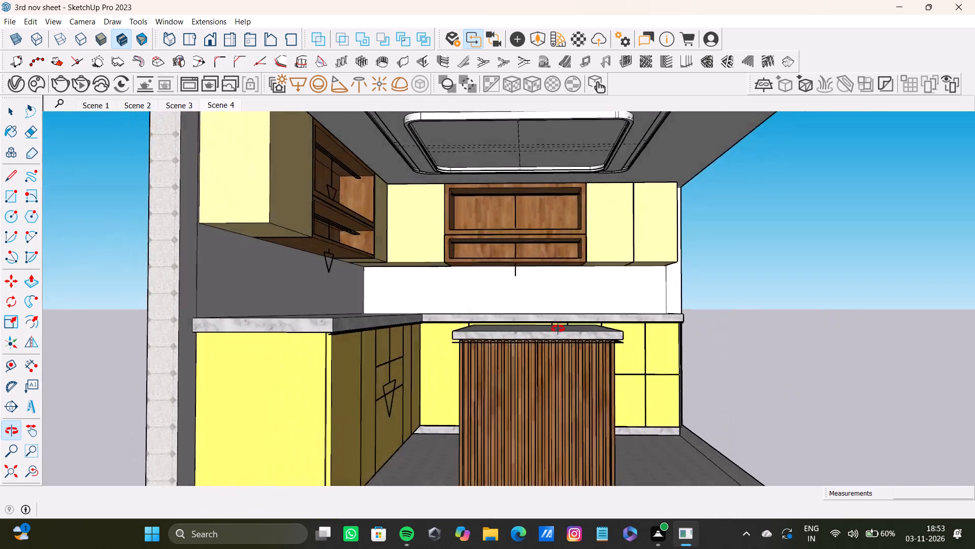
pyautogui.moveTo(558, 329); pyautogui.dragTo(331, 290, button='middle')
pyautogui.scroll(-7, 316, 284)
pyautogui.moveTo(320, 259); pyautogui.dragTo(317, 304, button='middle')
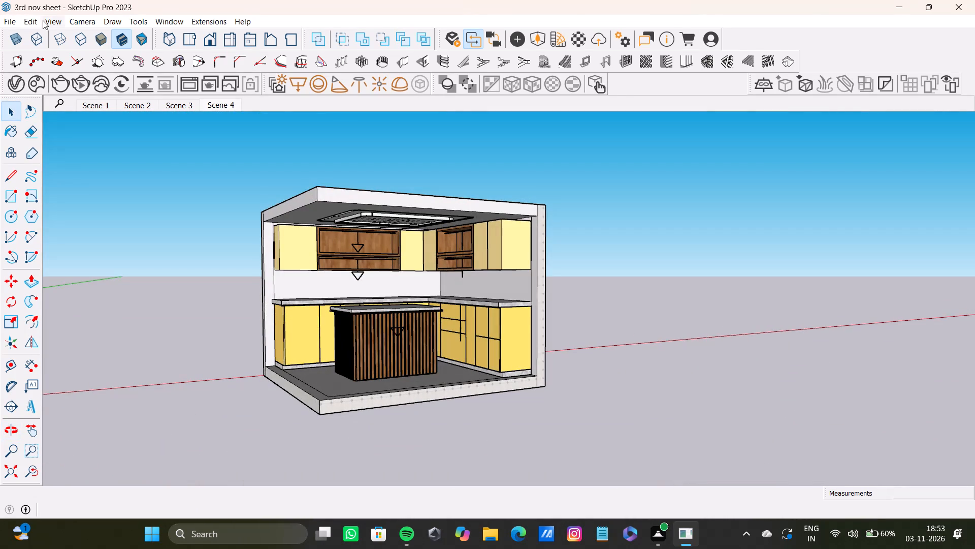
pyautogui.click(56, 22)
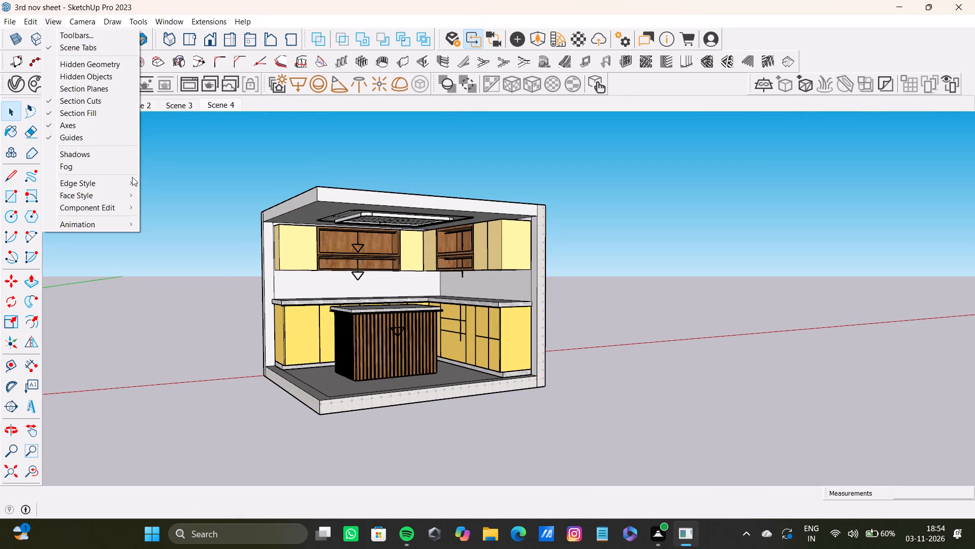
pyautogui.click(183, 291)
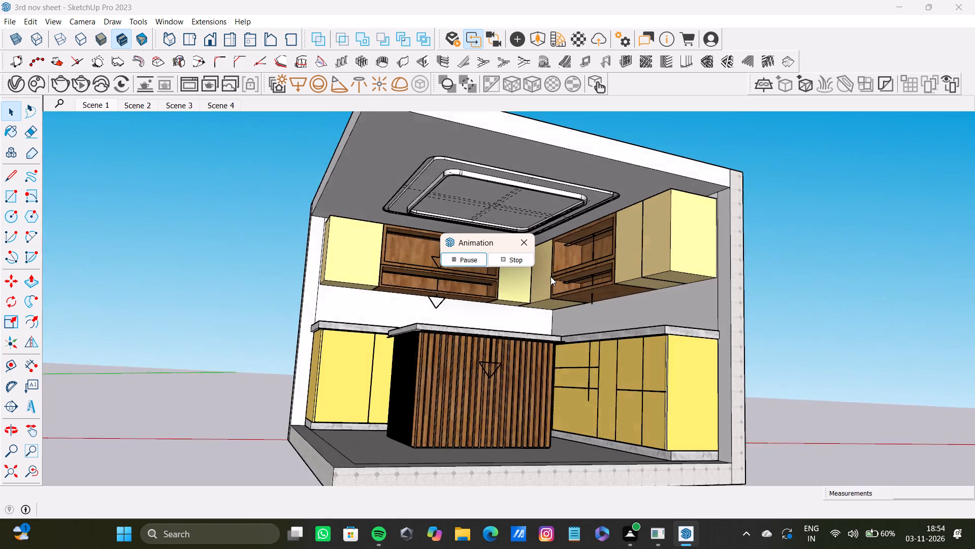
pyautogui.click(525, 250)
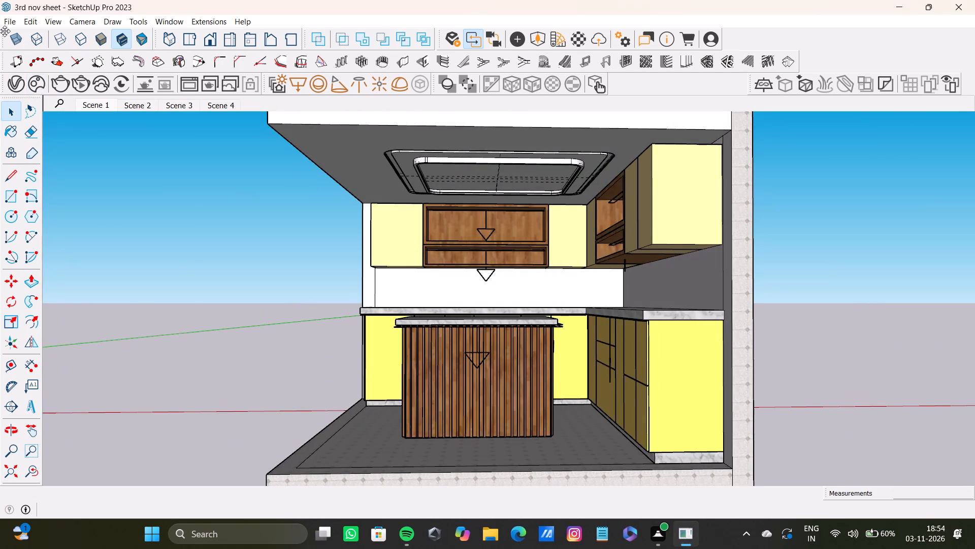
# Print scenes 1 to 4 with Microsoft Print to PDF, saving the file as "3rd nov pdf1" in the pdfs folder.
pyautogui.click(6, 23)
pyautogui.click(54, 238)
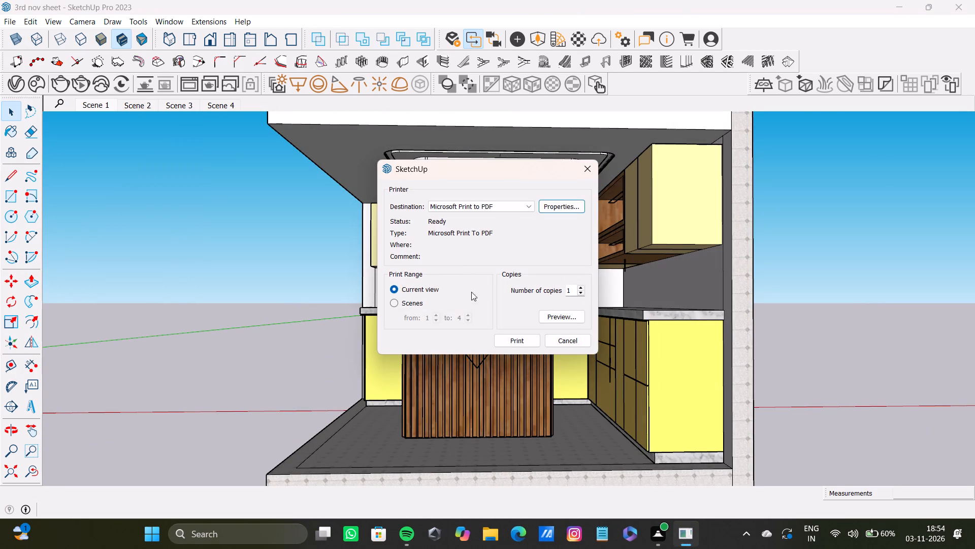
pyautogui.click(399, 304)
pyautogui.click(531, 343)
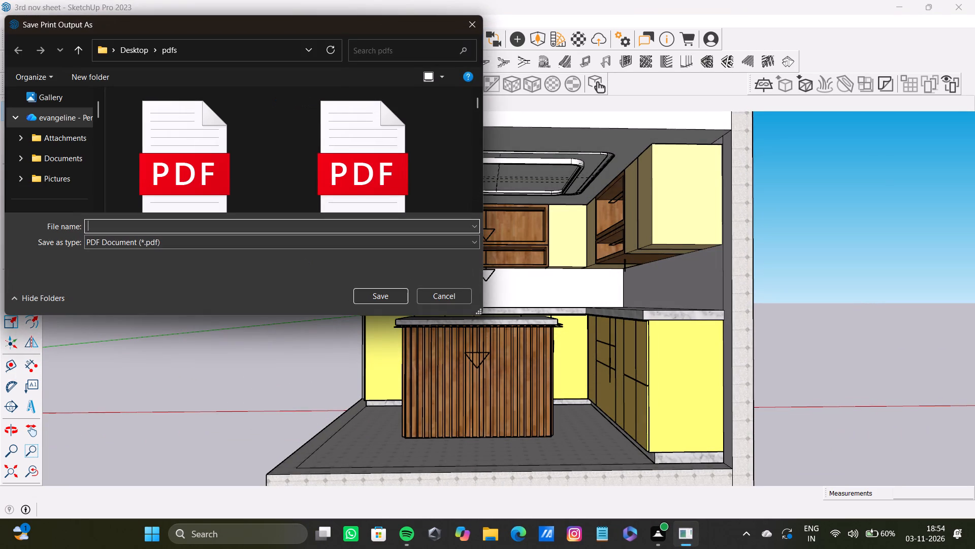
pyautogui.press('v')
pyautogui.press('BackSpace')
pyautogui.write('3r')
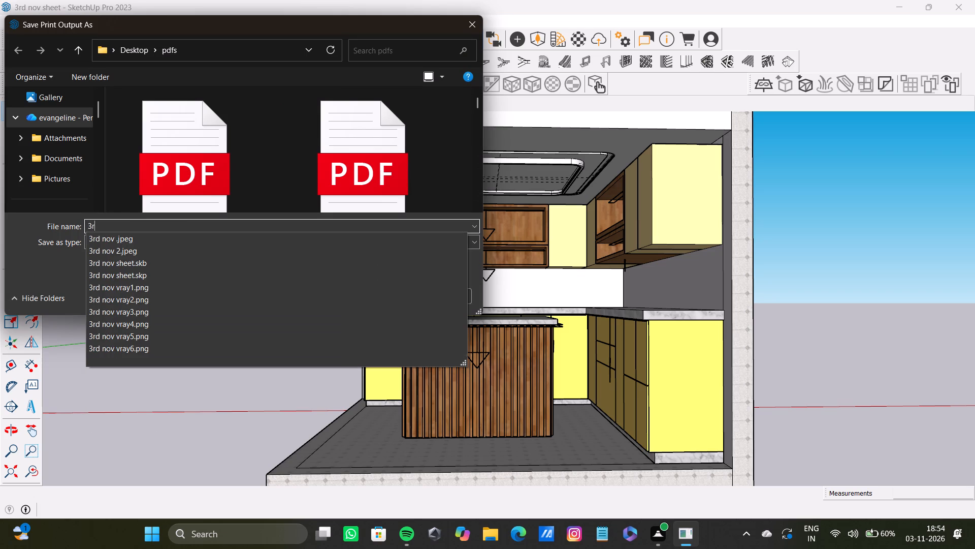
pyautogui.press('d')
pyautogui.press('space')
pyautogui.write('nov pdf1')
pyautogui.press('Return')
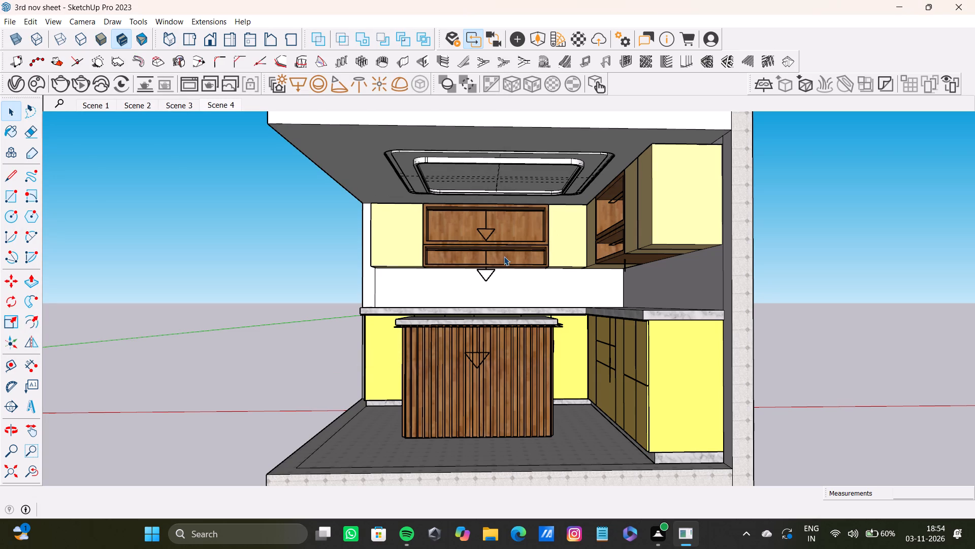
# Delete Scene 1, Scene 2, Scene 3 and Scene 4 of the island kitchen.
pyautogui.scroll(-20, 504, 256)
pyautogui.scroll(-2, 504, 256)
pyautogui.keyDown('shift'); pyautogui.moveTo(410, 292); pyautogui.dragTo(675, 323, button='middle'); pyautogui.keyUp('shift')
pyautogui.scroll(8, 387, 303)
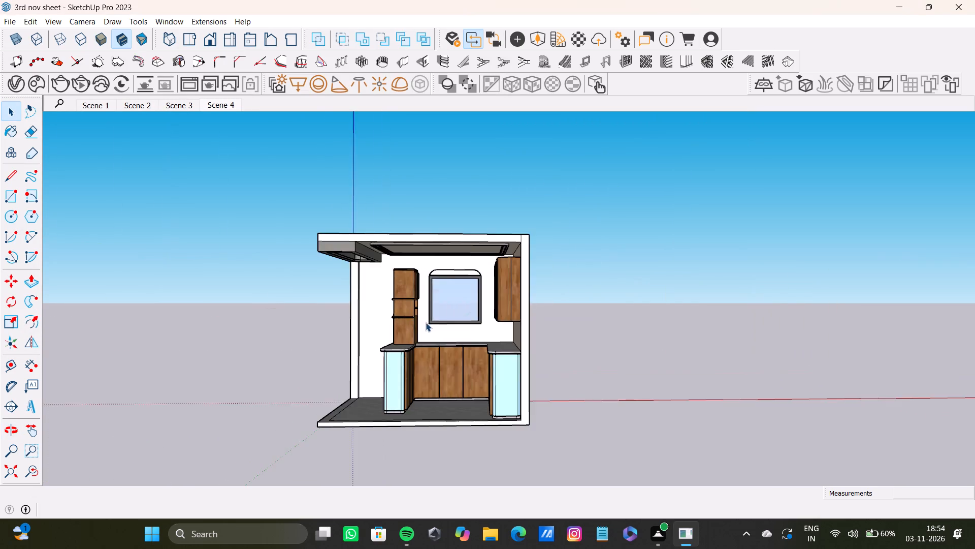
pyautogui.scroll(3, 426, 322)
pyautogui.moveTo(426, 322); pyautogui.dragTo(446, 300, button='middle')
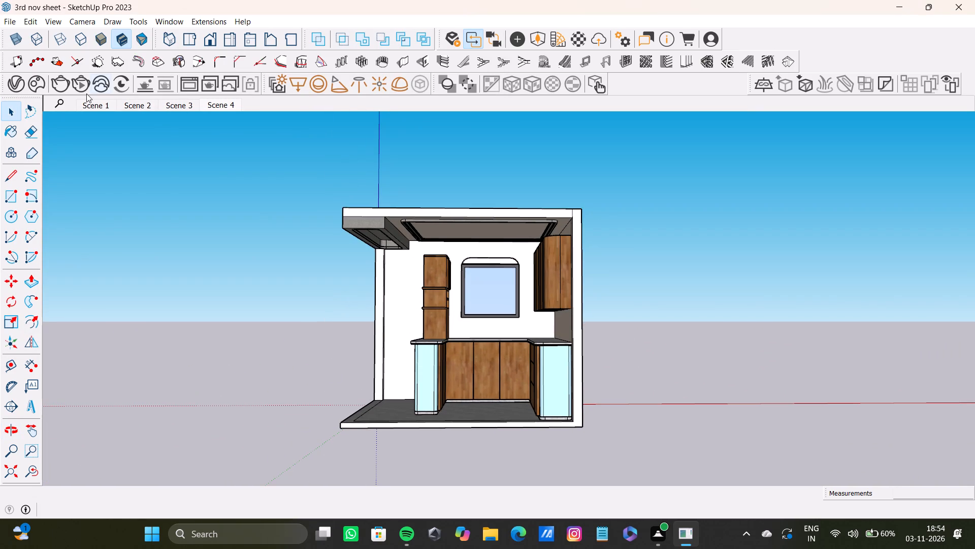
pyautogui.rightClick(87, 105)
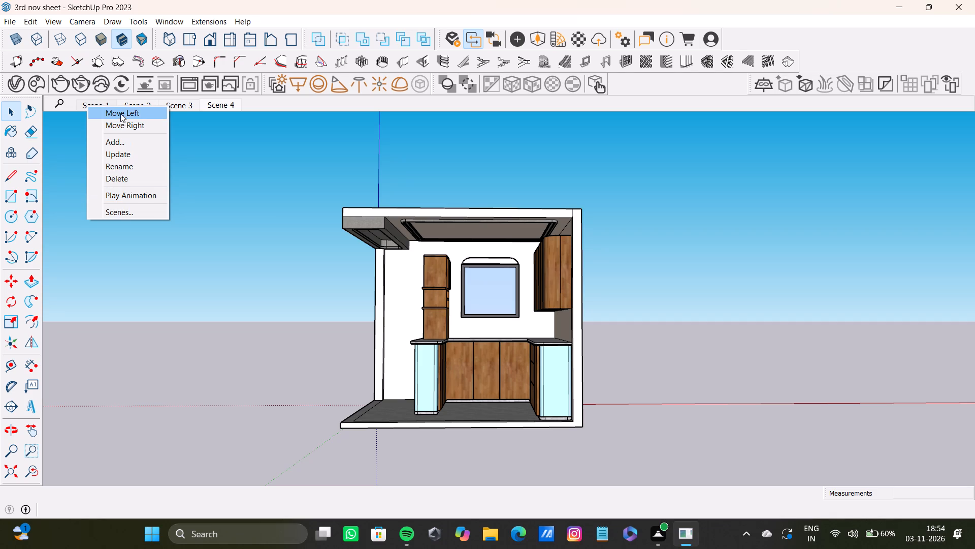
pyautogui.keyDown('shift'); pyautogui.click(133, 179); pyautogui.keyUp('shift')
pyautogui.keyDown('shift'); pyautogui.click(477, 279); pyautogui.keyUp('shift')
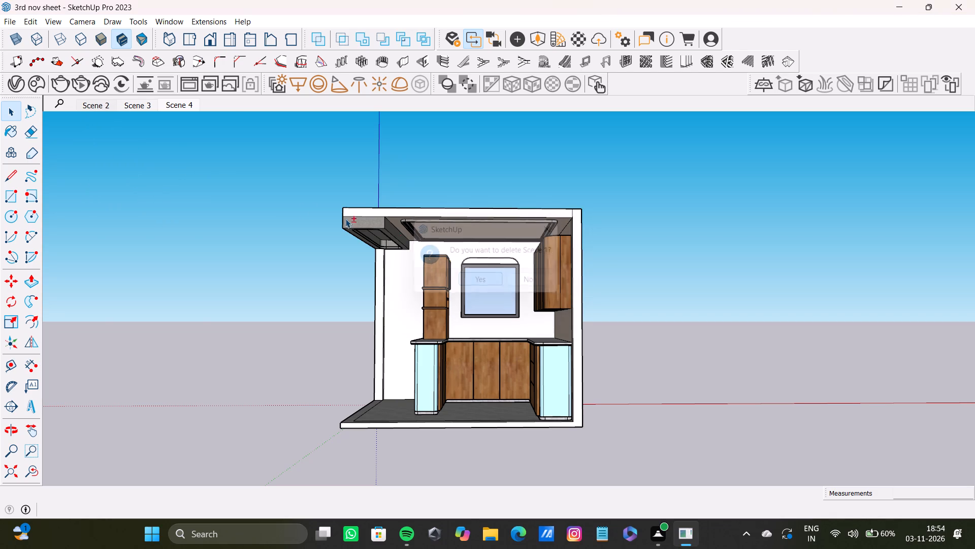
pyautogui.keyDown('shift'); pyautogui.rightClick(103, 105); pyautogui.keyUp('shift')
pyautogui.keyDown('shift'); pyautogui.click(157, 181); pyautogui.keyUp('shift')
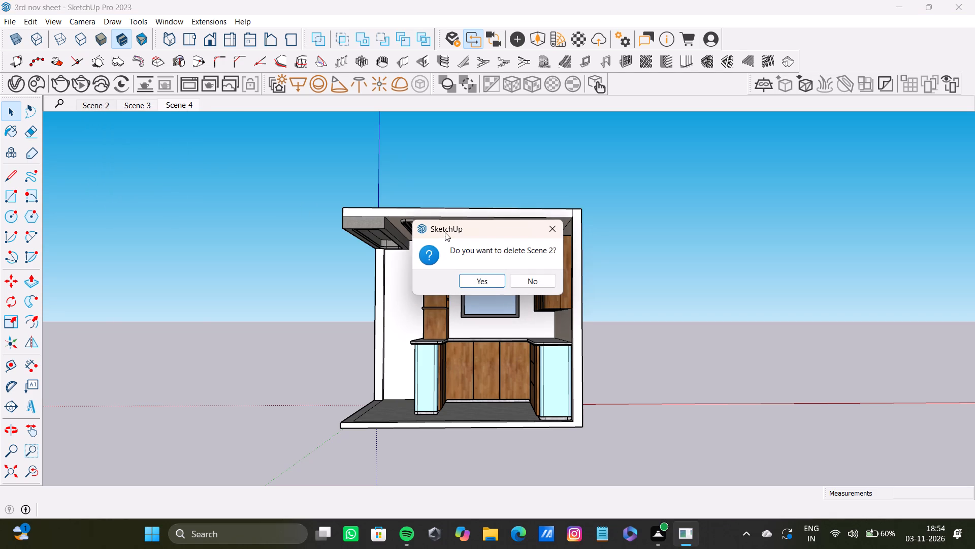
pyautogui.keyDown('shift'); pyautogui.click(486, 281); pyautogui.keyUp('shift')
pyautogui.keyDown('shift'); pyautogui.rightClick(99, 108); pyautogui.keyUp('shift')
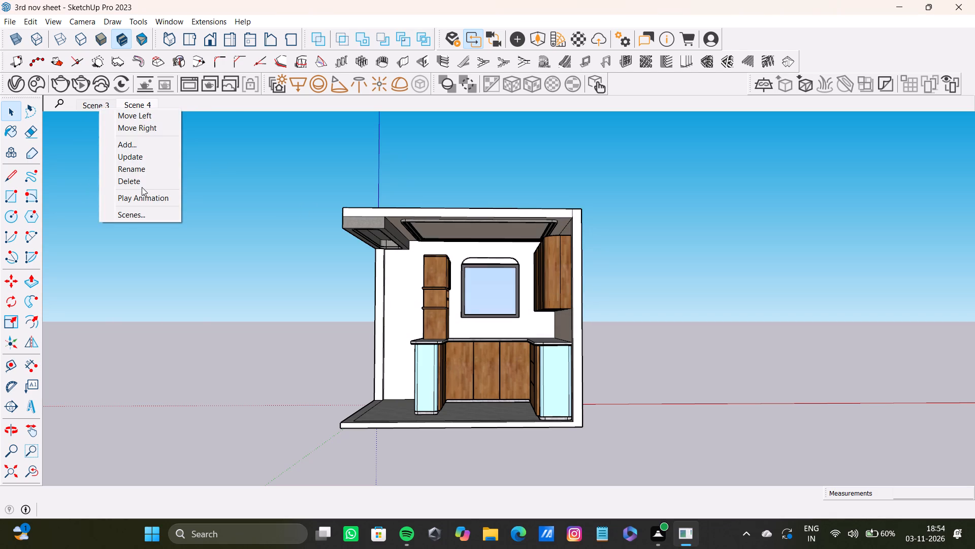
pyautogui.keyDown('shift'); pyautogui.click(142, 184); pyautogui.keyUp('shift')
pyautogui.keyDown('shift'); pyautogui.click(487, 283); pyautogui.keyUp('shift')
pyautogui.keyDown('shift'); pyautogui.rightClick(80, 105); pyautogui.keyUp('shift')
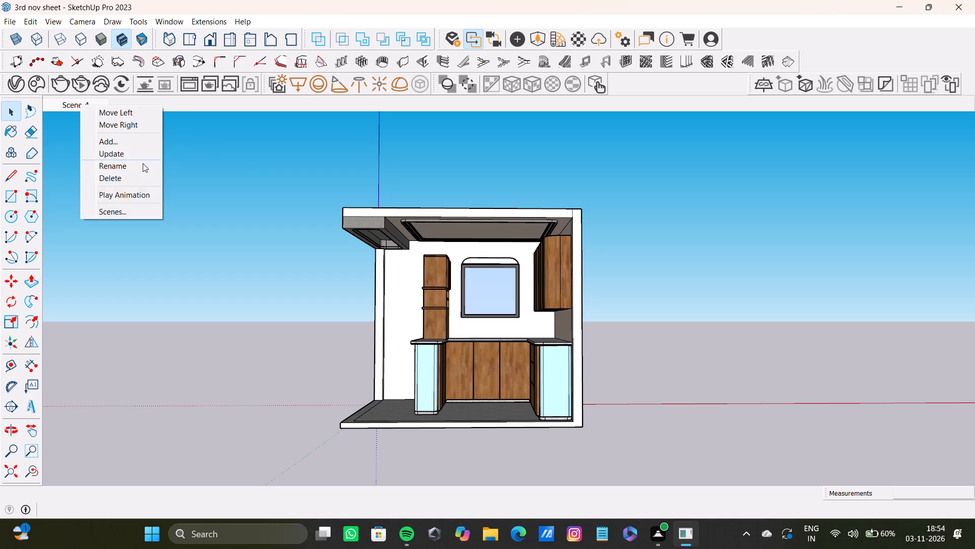
pyautogui.keyDown('shift'); pyautogui.click(142, 178); pyautogui.keyUp('shift')
pyautogui.click(483, 283)
# Add a scene of the wood and light-blue kitchen viewed from its open front, facing the window wall.
pyautogui.scroll(4, 456, 321)
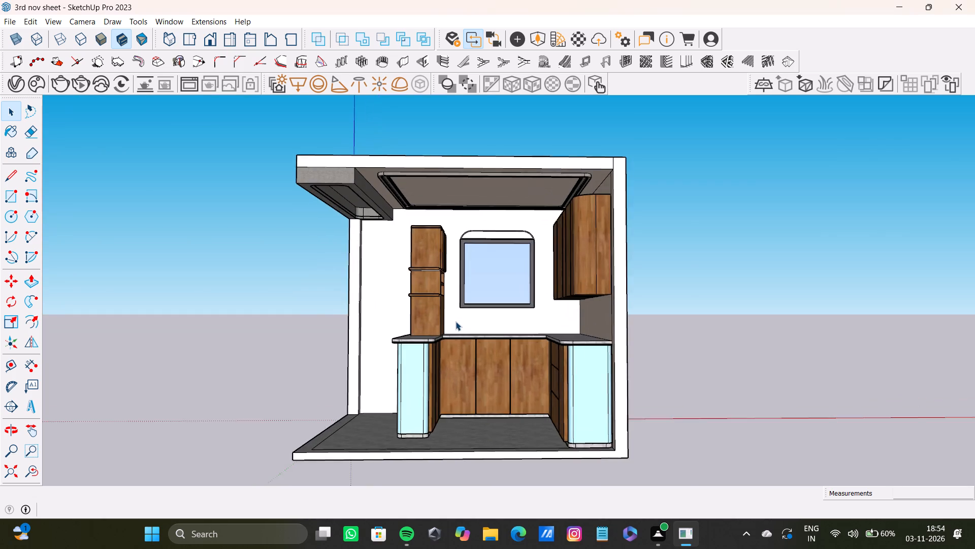
pyautogui.click(30, 24)
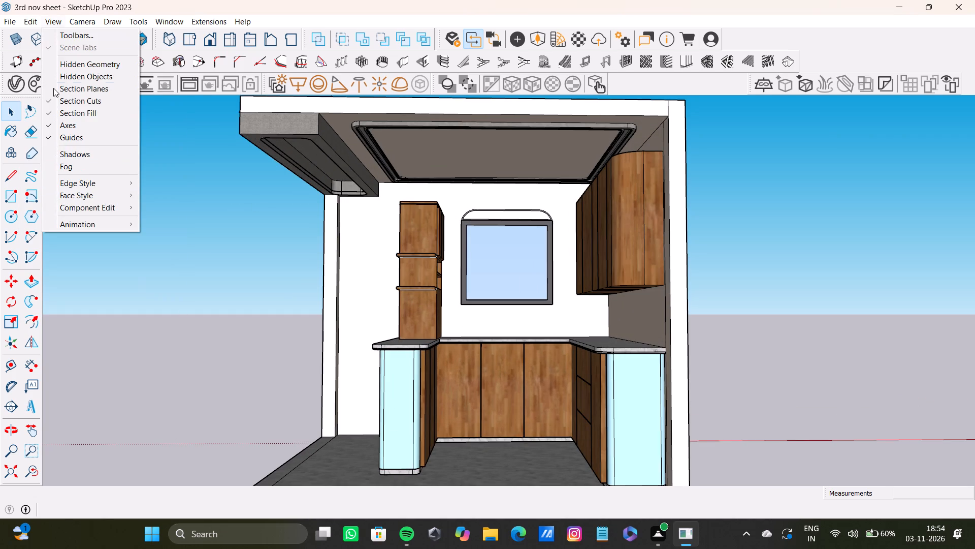
pyautogui.click(89, 225)
pyautogui.click(175, 223)
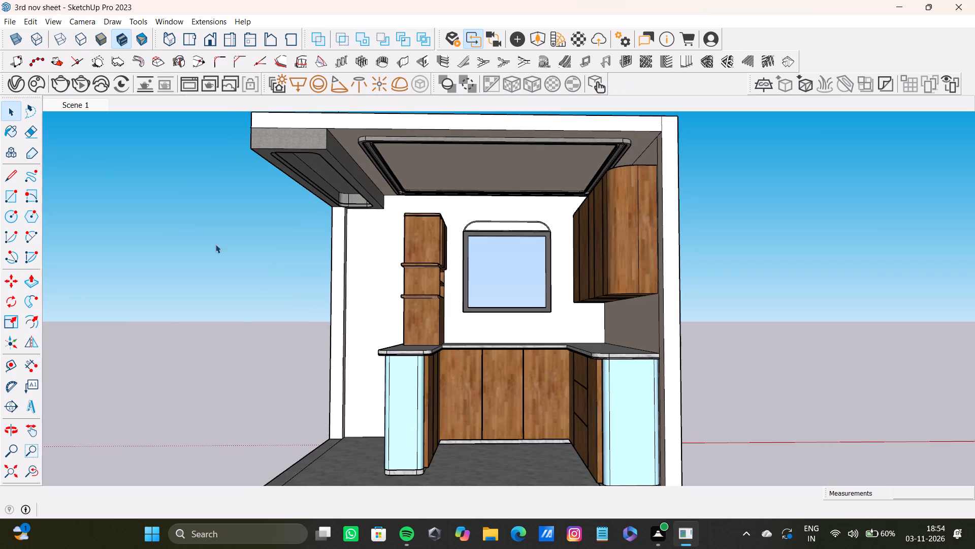
# Move the entire yellow island kitchen farther from the wood and light-blue kitchen along the red axis.
pyautogui.moveTo(246, 262); pyautogui.dragTo(419, 257, button='middle')
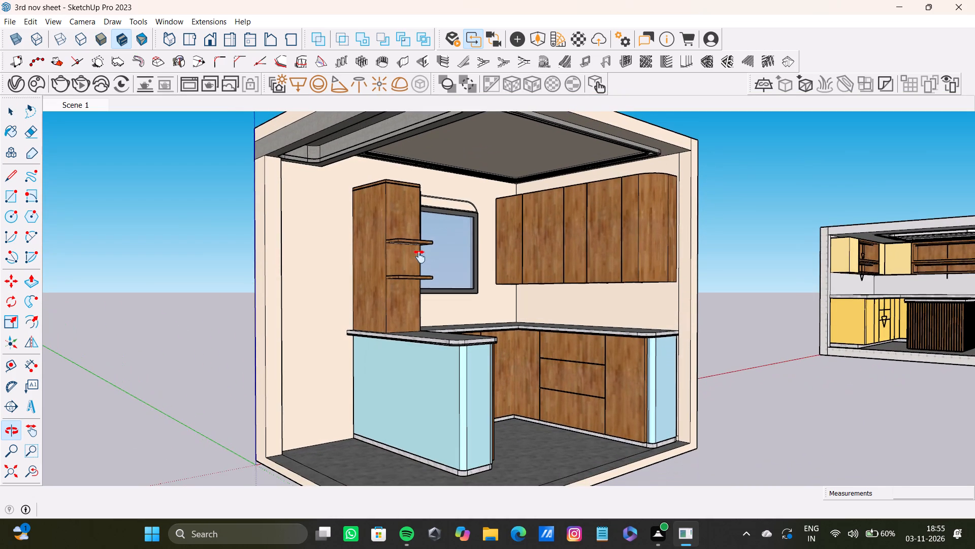
pyautogui.moveTo(419, 257); pyautogui.dragTo(452, 271, button='middle')
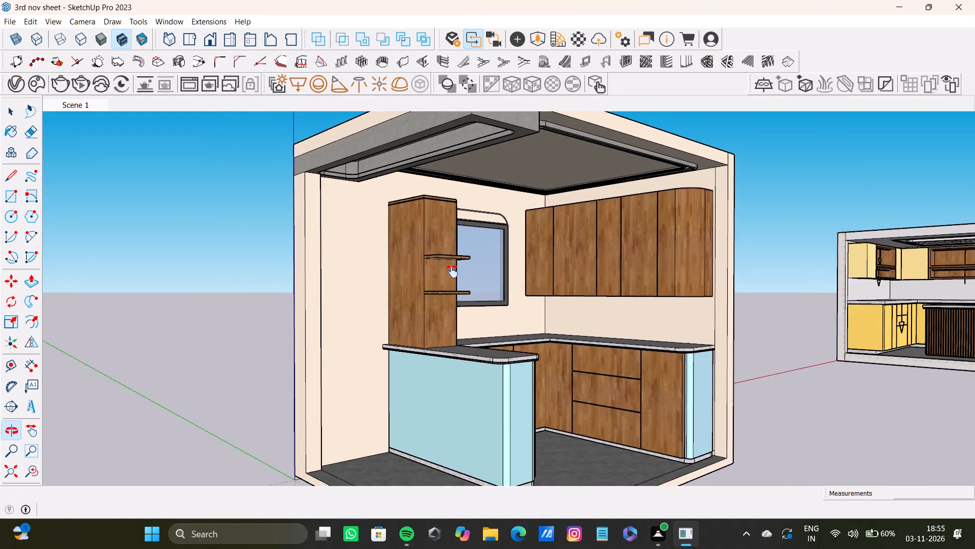
pyautogui.moveTo(452, 271); pyautogui.dragTo(274, 268, button='middle')
pyautogui.scroll(-13, 325, 284)
pyautogui.keyDown('shift'); pyautogui.scroll(1, 327, 283); pyautogui.keyUp('shift')
pyautogui.keyDown('shift'); pyautogui.moveTo(327, 283); pyautogui.dragTo(214, 322, button='middle'); pyautogui.keyUp('shift')
pyautogui.scroll(-4, 276, 319)
pyautogui.moveTo(398, 333); pyautogui.dragTo(390, 432, button='middle')
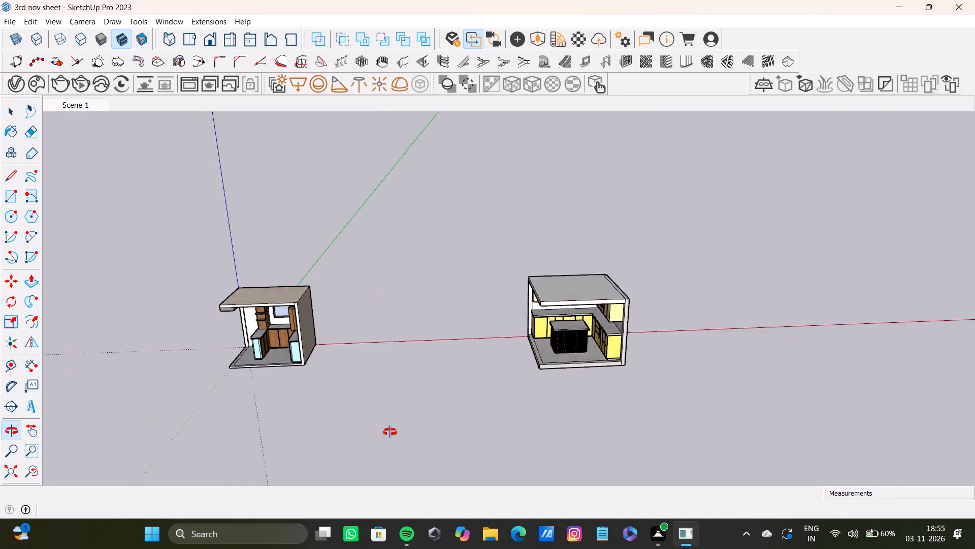
pyautogui.moveTo(390, 432); pyautogui.dragTo(410, 405, button='middle')
pyautogui.moveTo(493, 209); pyautogui.dragTo(674, 433)
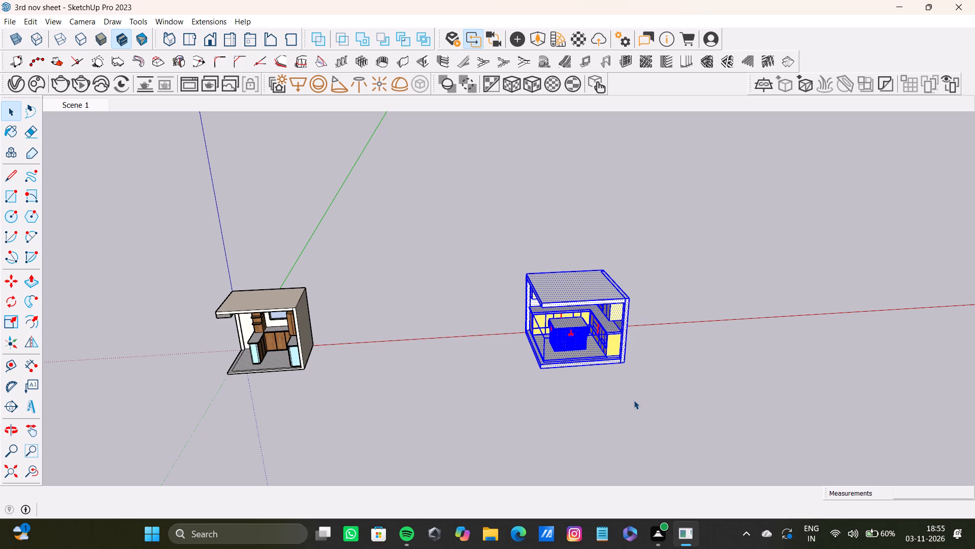
pyautogui.press('m')
pyautogui.moveTo(544, 373); pyautogui.dragTo(551, 372)
pyautogui.click(678, 371)
pyautogui.press('space')
# Add an angled scene of the wood and light-blue kitchen from its open corner, showing the counters, window and recessed ceiling.
pyautogui.scroll(-3, 499, 348)
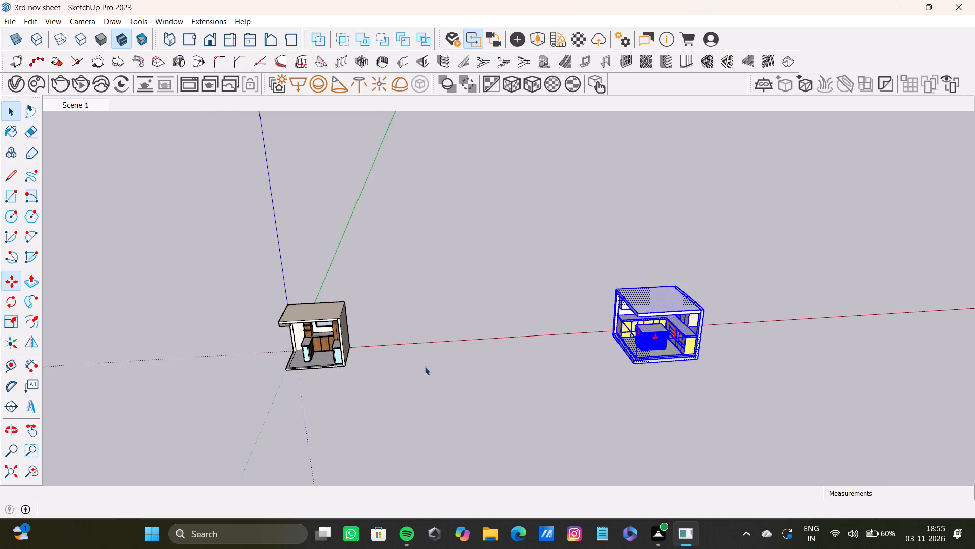
pyautogui.moveTo(405, 360); pyautogui.dragTo(651, 345, button='middle')
pyautogui.scroll(5, 469, 382)
pyautogui.keyDown('shift'); pyautogui.moveTo(444, 381); pyautogui.dragTo(387, 232, button='middle'); pyautogui.keyUp('shift')
pyautogui.scroll(8, 354, 255)
pyautogui.keyDown('shift'); pyautogui.moveTo(334, 265); pyautogui.dragTo(509, 246, button='middle'); pyautogui.keyUp('shift')
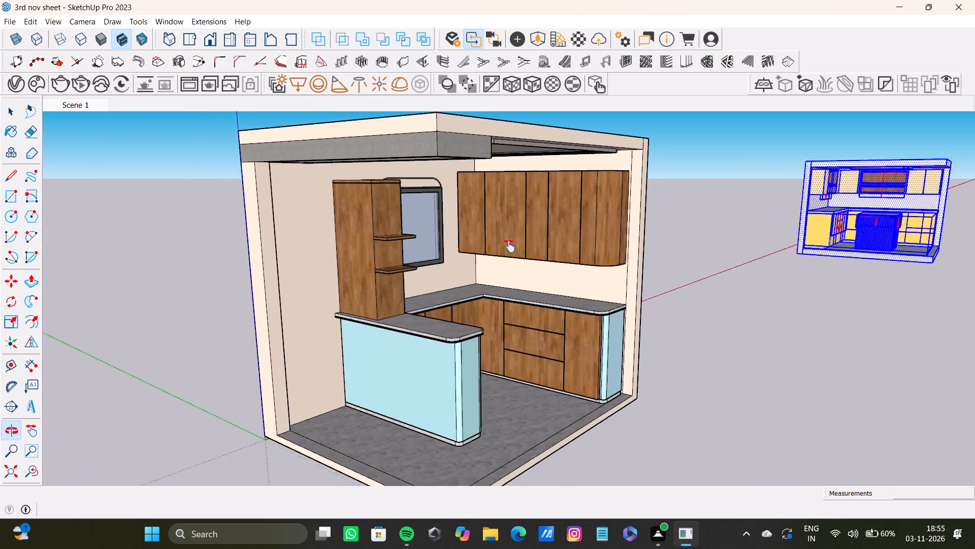
pyautogui.keyDown('shift'); pyautogui.moveTo(509, 246); pyautogui.dragTo(394, 186, button='middle'); pyautogui.keyUp('shift')
pyautogui.scroll(3, 438, 276)
pyautogui.moveTo(439, 276); pyautogui.dragTo(447, 291, button='middle')
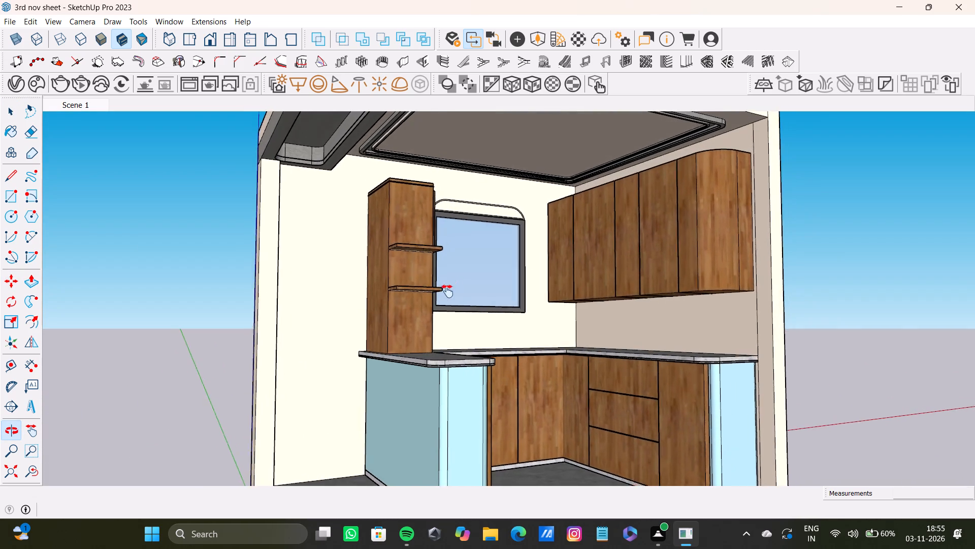
pyautogui.moveTo(447, 291); pyautogui.dragTo(446, 292, button='middle')
pyautogui.scroll(-3, 446, 292)
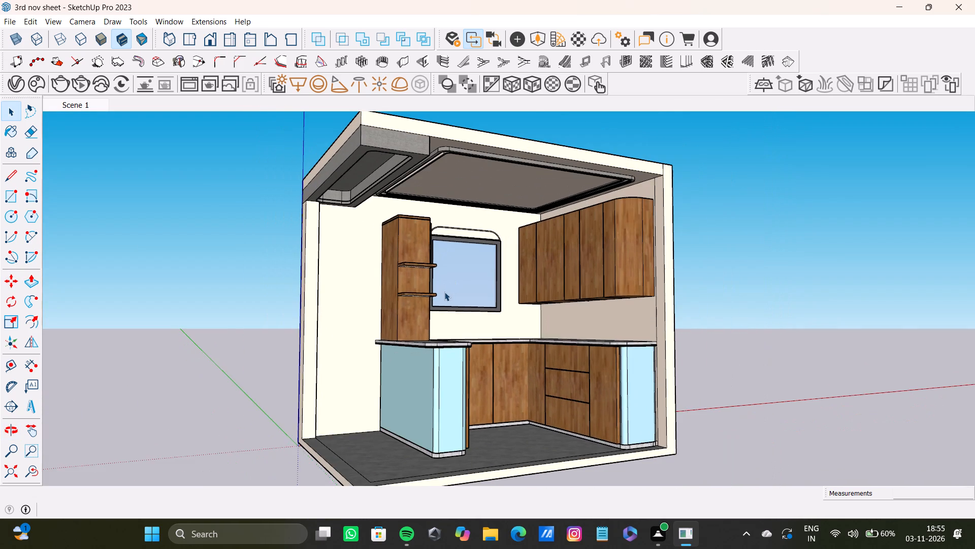
pyautogui.keyDown('shift'); pyautogui.middleClick(444, 291); pyautogui.keyUp('shift')
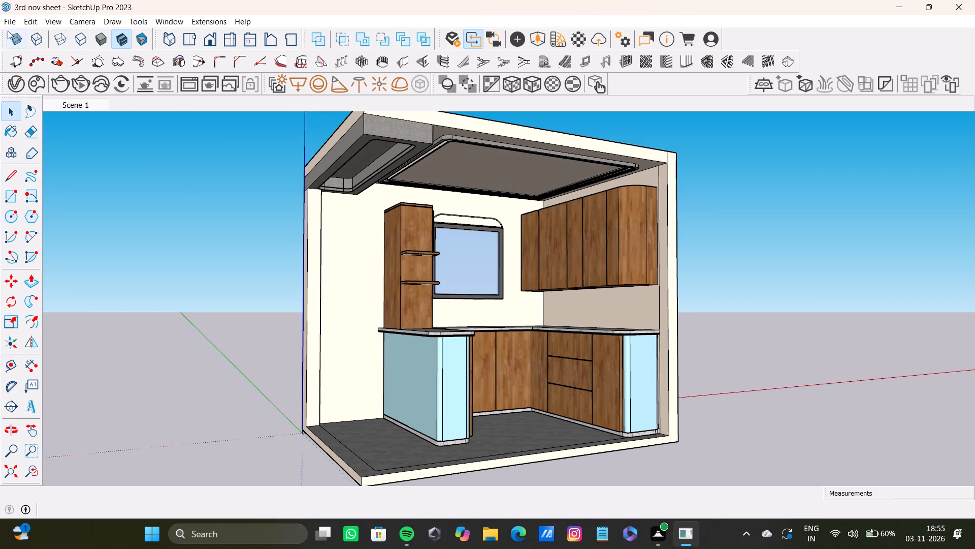
pyautogui.click(30, 21)
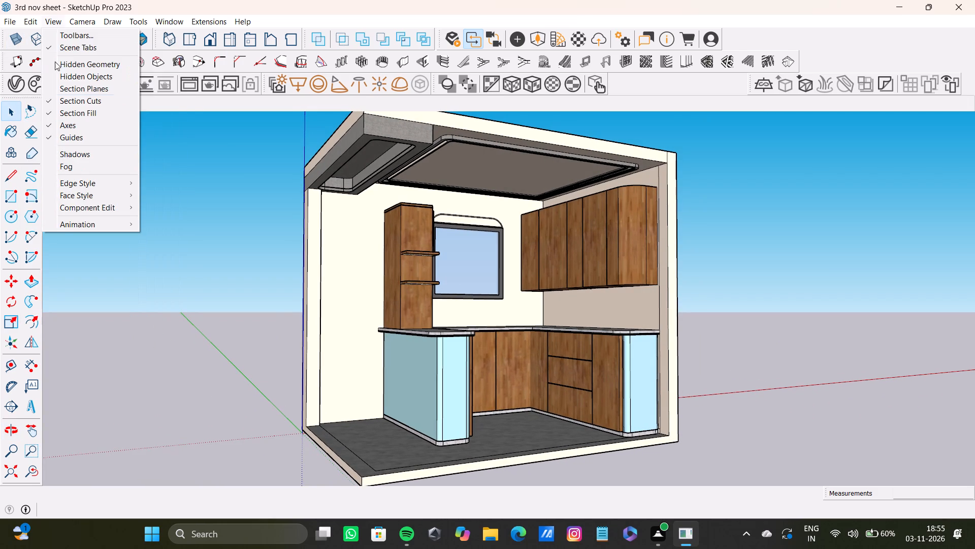
pyautogui.click(64, 222)
pyautogui.click(182, 222)
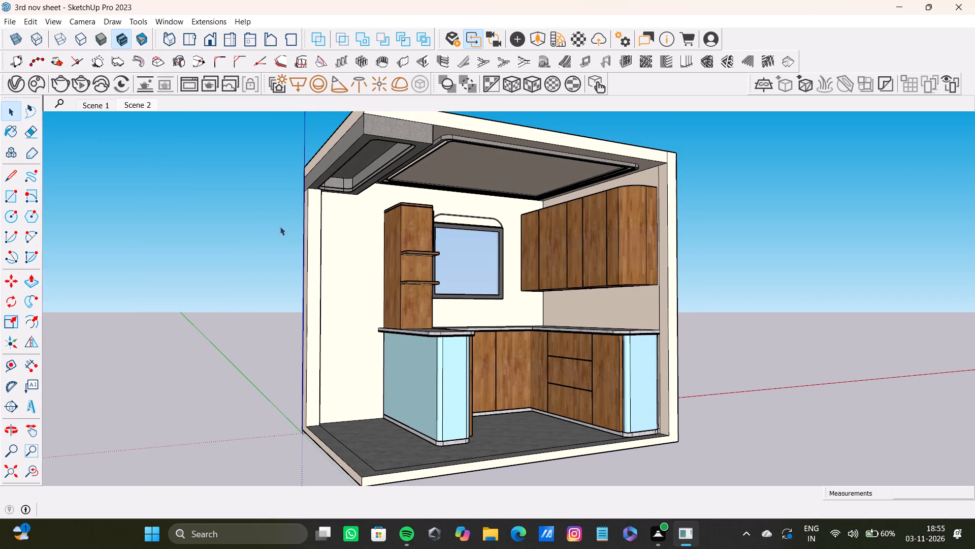
# Add a scene from the kitchen's open side, facing the long light-blue counter front and the wooden wall cabinets behind it.
pyautogui.moveTo(316, 247); pyautogui.dragTo(498, 271, button='middle')
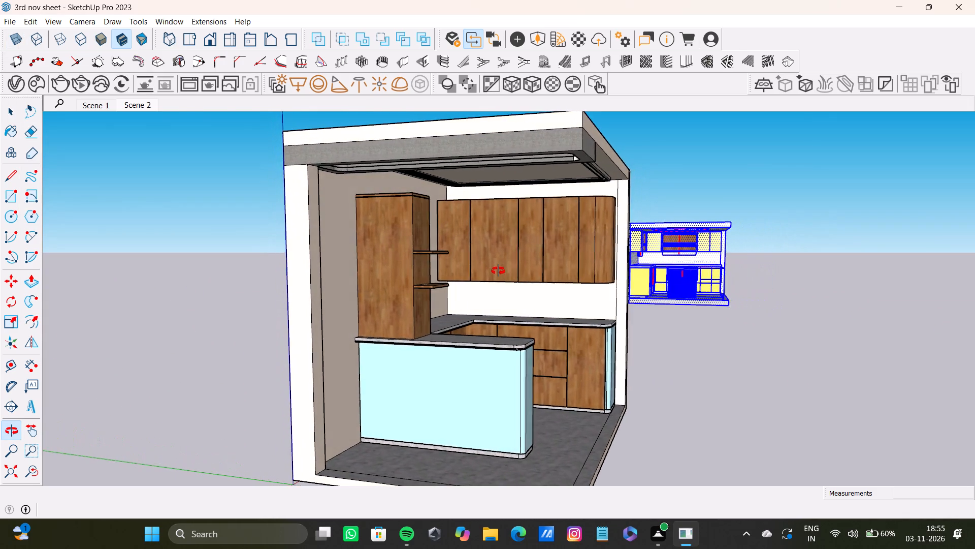
pyautogui.moveTo(498, 271); pyautogui.dragTo(578, 281, button='middle')
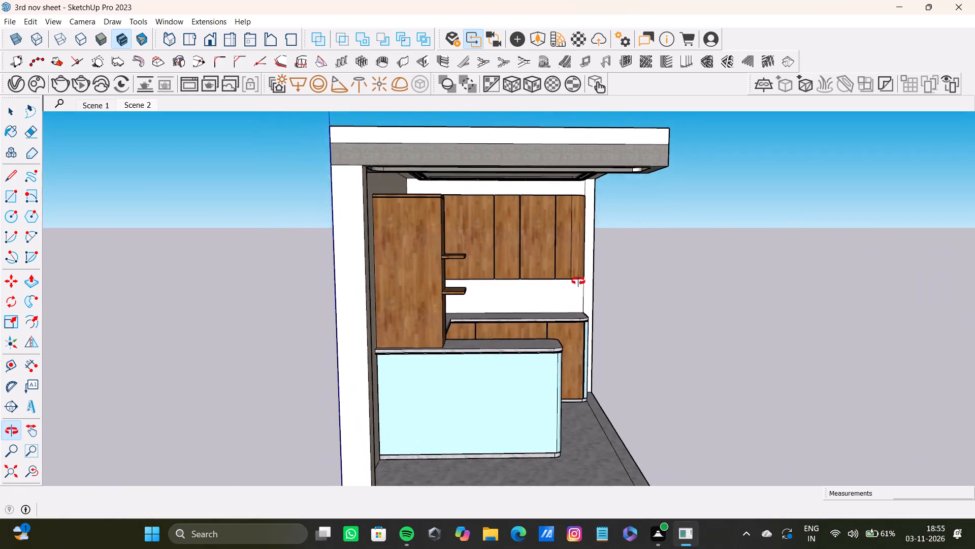
pyautogui.moveTo(578, 281); pyautogui.dragTo(583, 248, button='middle')
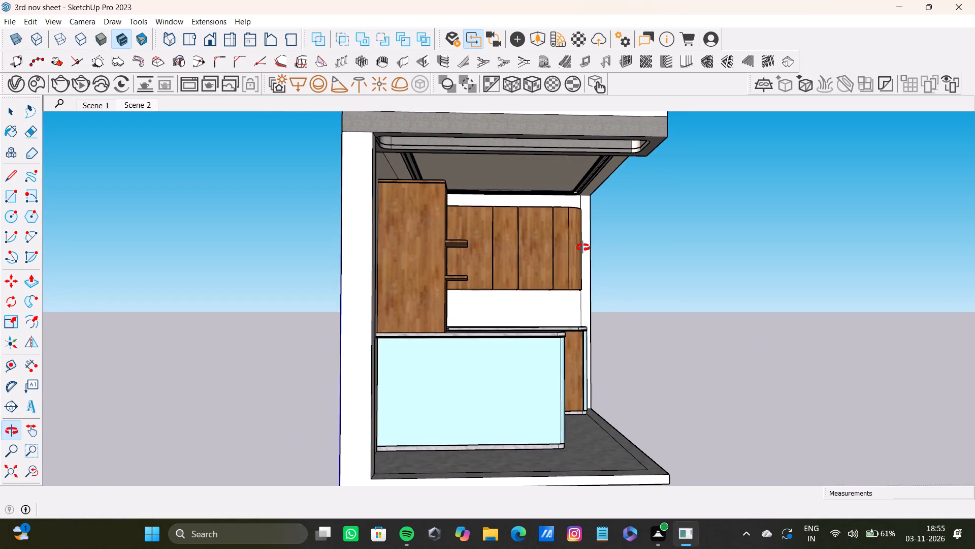
pyautogui.moveTo(583, 248); pyautogui.dragTo(567, 247, button='middle')
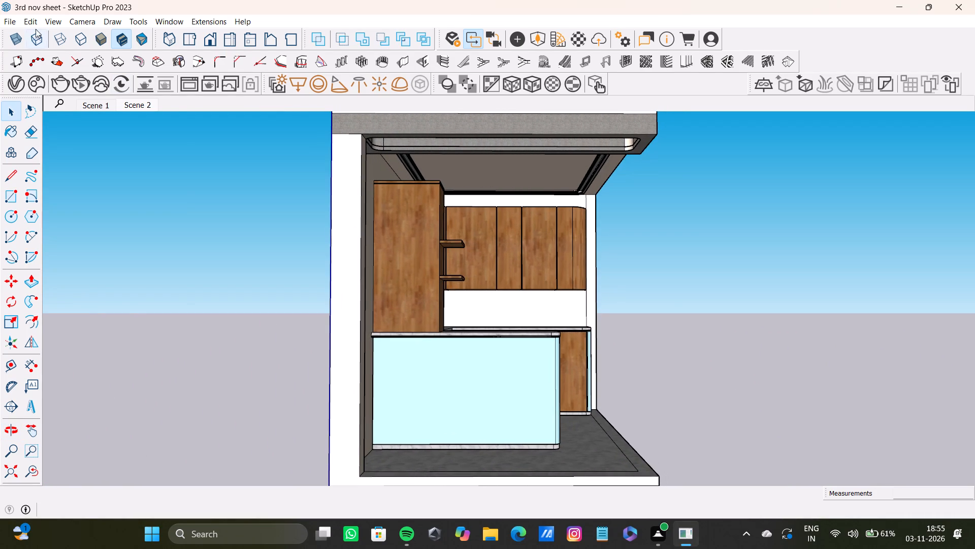
pyautogui.click(32, 25)
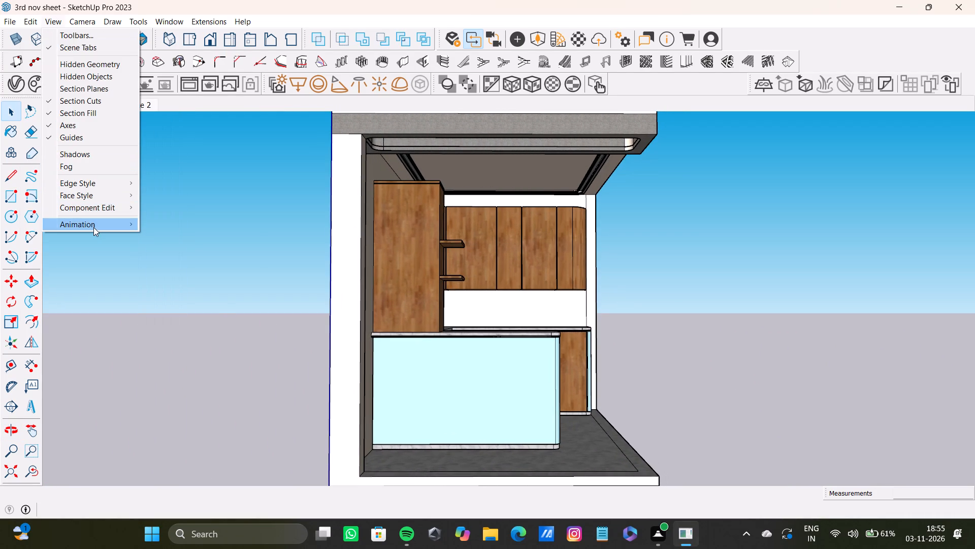
pyautogui.click(93, 227)
pyautogui.click(179, 228)
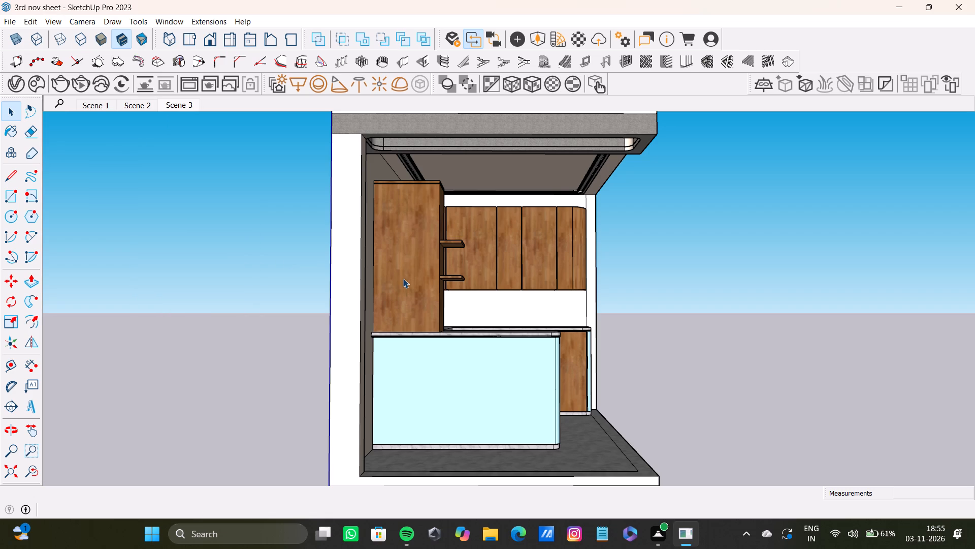
# Frame a low-angle view from the open corner, looking up at the recessed ceiling above the window and wall cabinets.
pyautogui.moveTo(458, 293); pyautogui.dragTo(133, 291, button='middle')
pyautogui.scroll(4, 456, 350)
pyautogui.middleClick(471, 342)
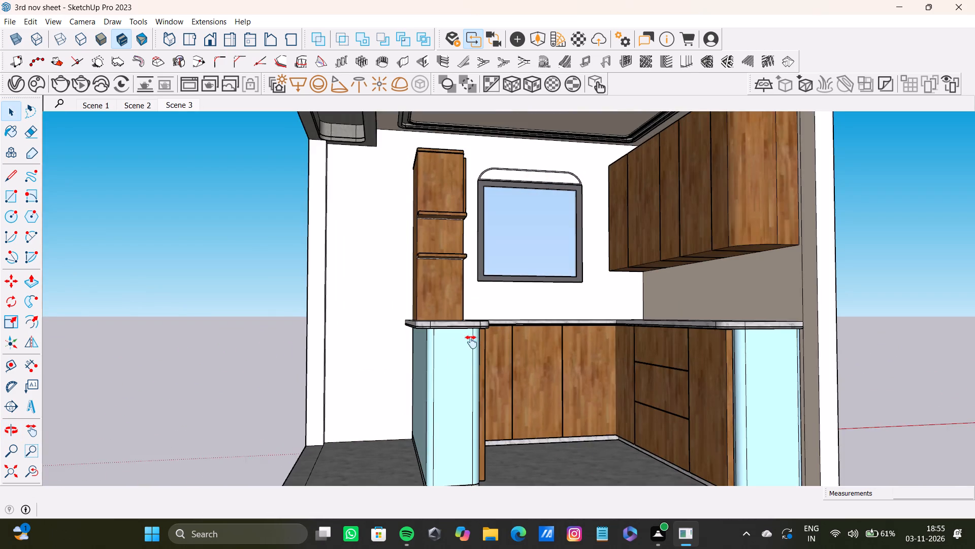
pyautogui.scroll(-6, 470, 342)
pyautogui.moveTo(469, 342); pyautogui.dragTo(482, 325, button='middle')
pyautogui.scroll(3, 483, 325)
pyautogui.moveTo(483, 325); pyautogui.dragTo(500, 310, button='middle')
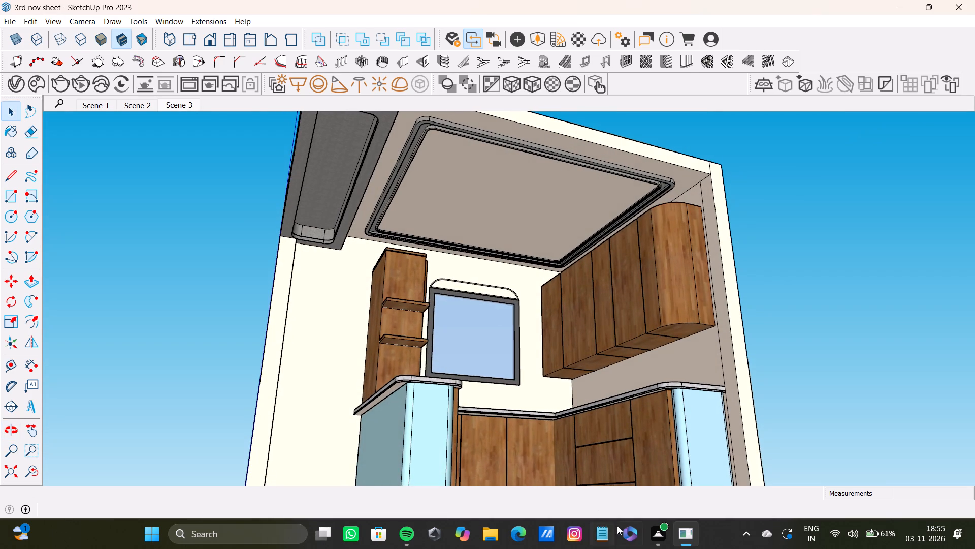
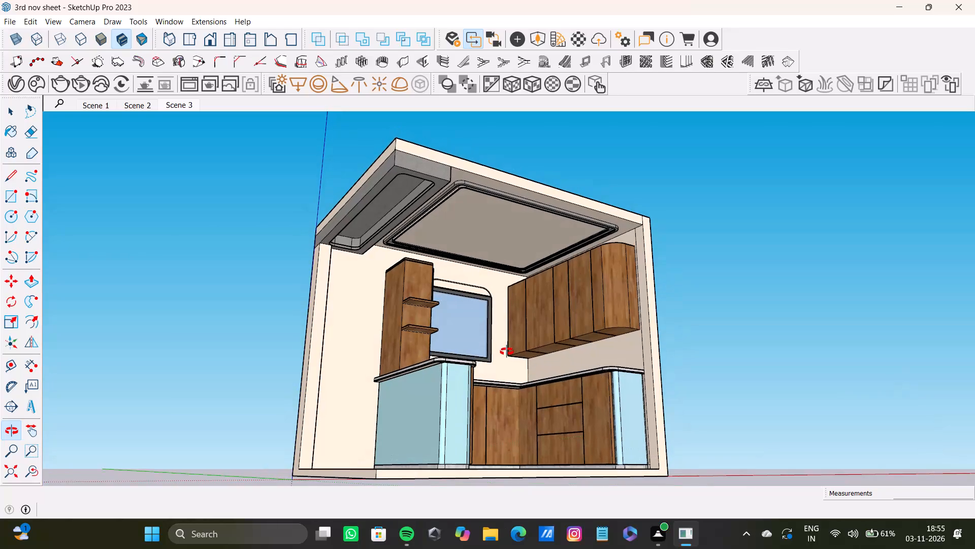
# Add the framed low-angle view of the wood and light-blue kitchen, looking up at its recessed ceiling, as a new scene.
pyautogui.click(22, 24)
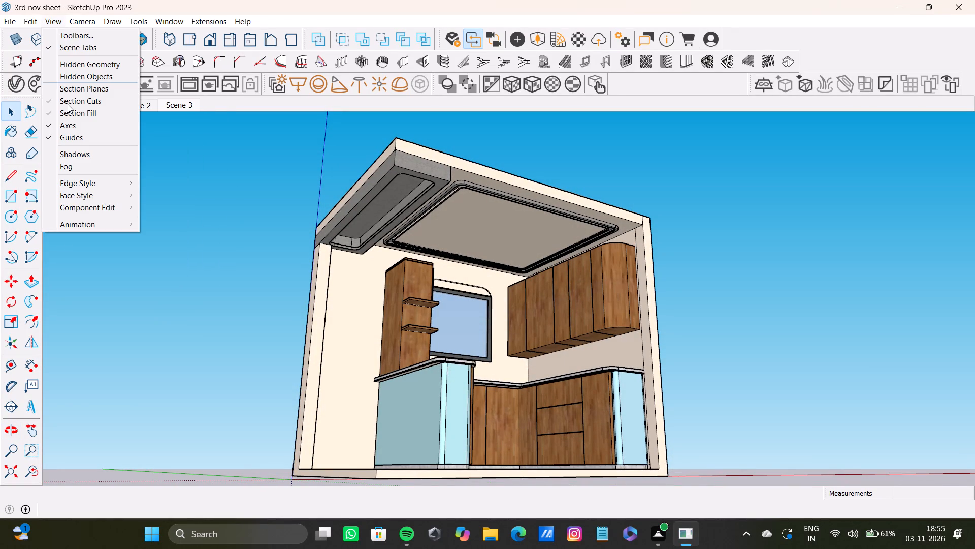
pyautogui.click(91, 222)
pyautogui.click(201, 222)
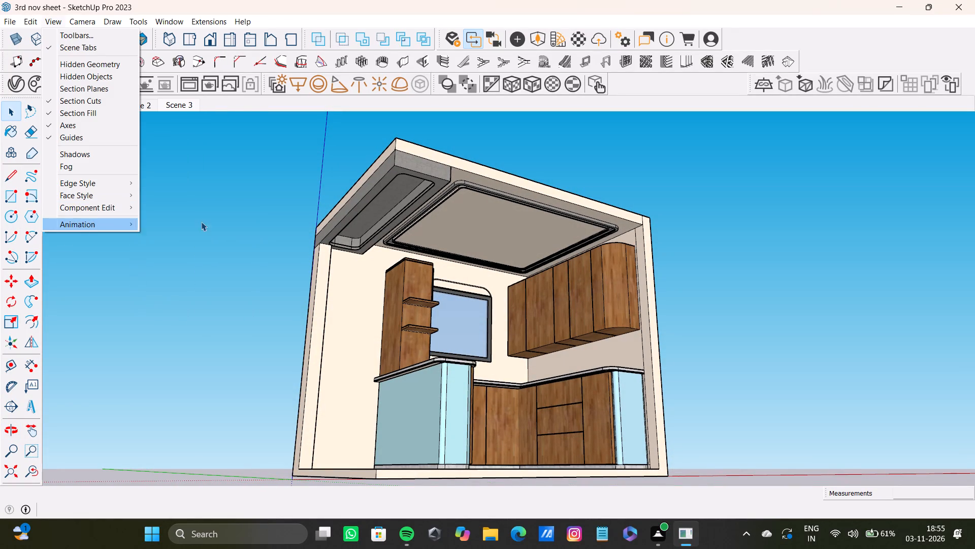
# Play the scene animation to review the stored views of the wood and light-blue kitchen.
pyautogui.scroll(-1, 519, 282)
pyautogui.moveTo(515, 295); pyautogui.dragTo(444, 367, button='middle')
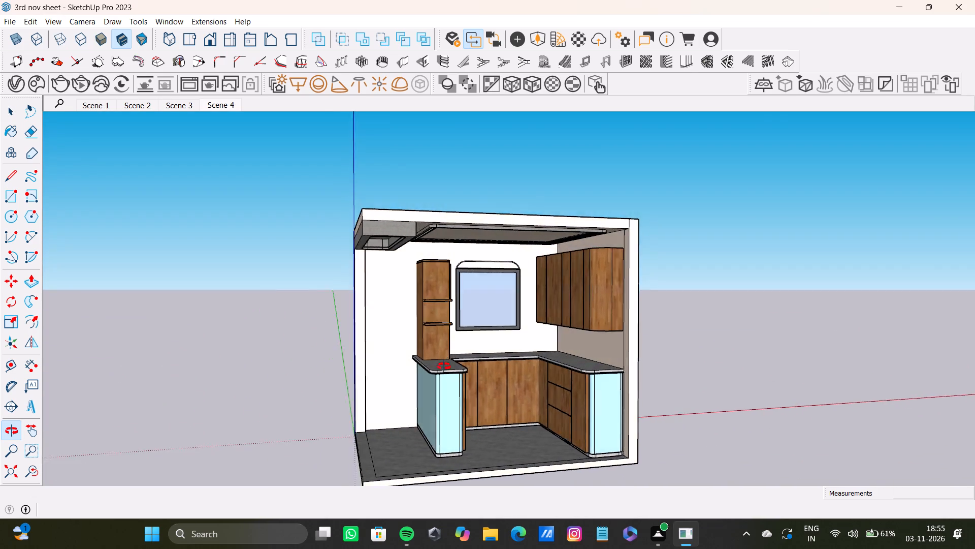
pyautogui.moveTo(444, 367); pyautogui.dragTo(464, 365, button='middle')
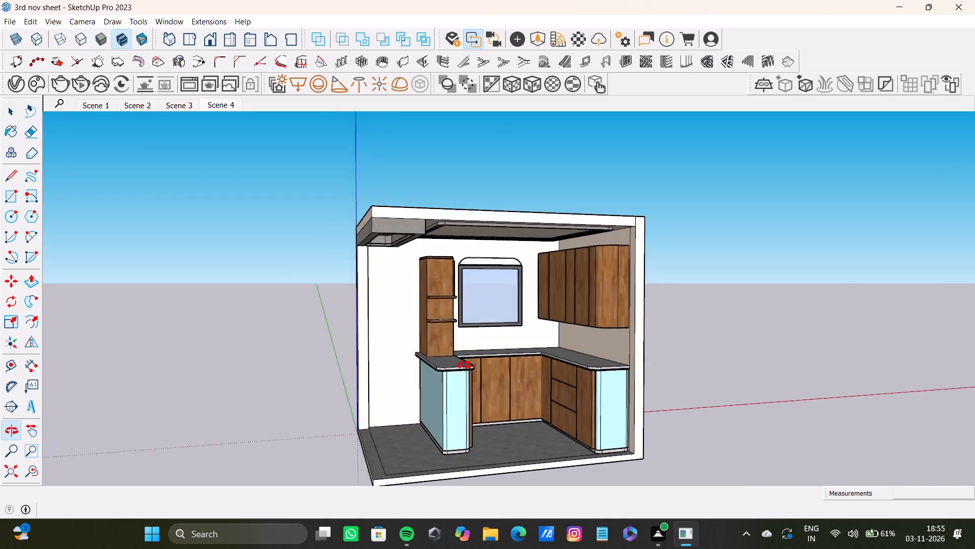
pyautogui.moveTo(464, 365); pyautogui.dragTo(519, 355, button='middle')
pyautogui.click(30, 23)
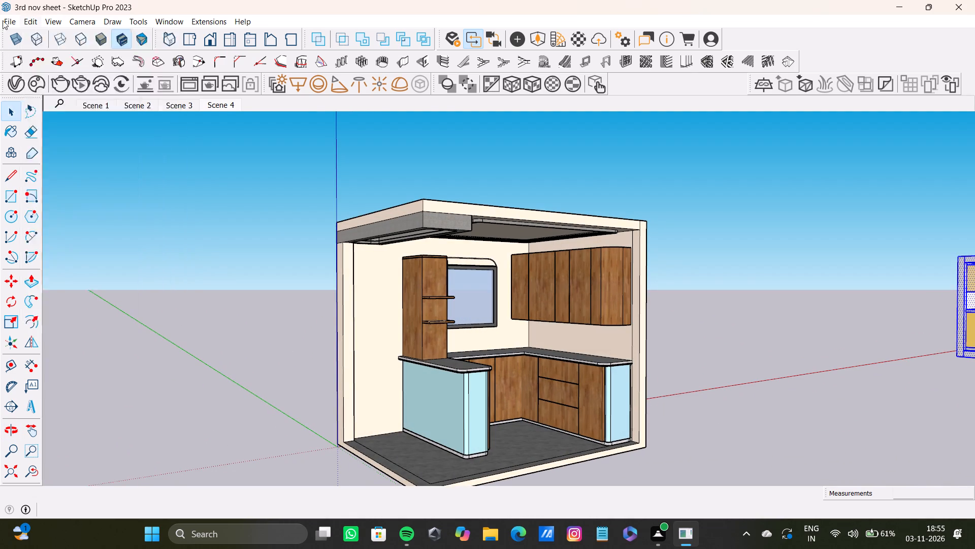
pyautogui.click(344, 174)
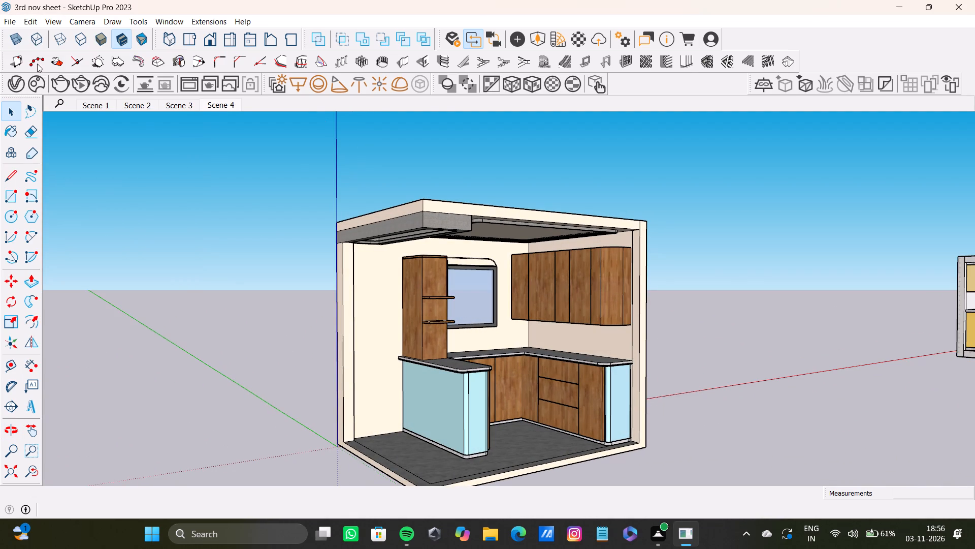
pyautogui.click(34, 26)
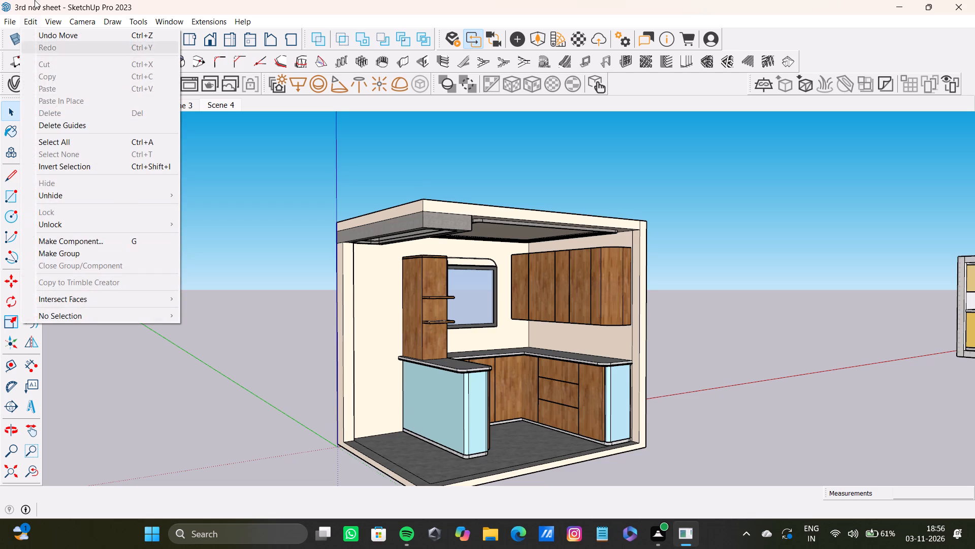
pyautogui.click(172, 291)
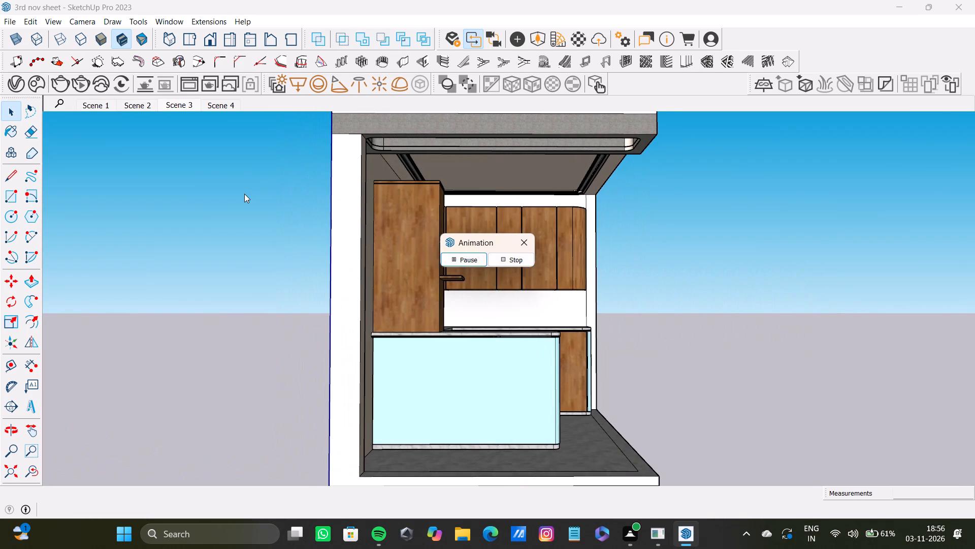
pyautogui.click(522, 237)
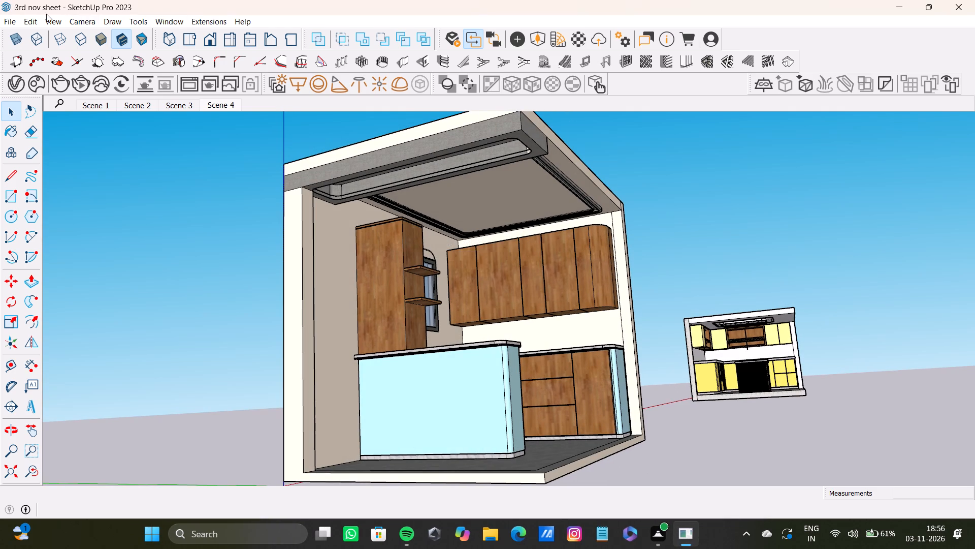
# Send scenes 1 to 4 to Microsoft Print to PDF, one copy.
pyautogui.click(17, 27)
pyautogui.click(16, 25)
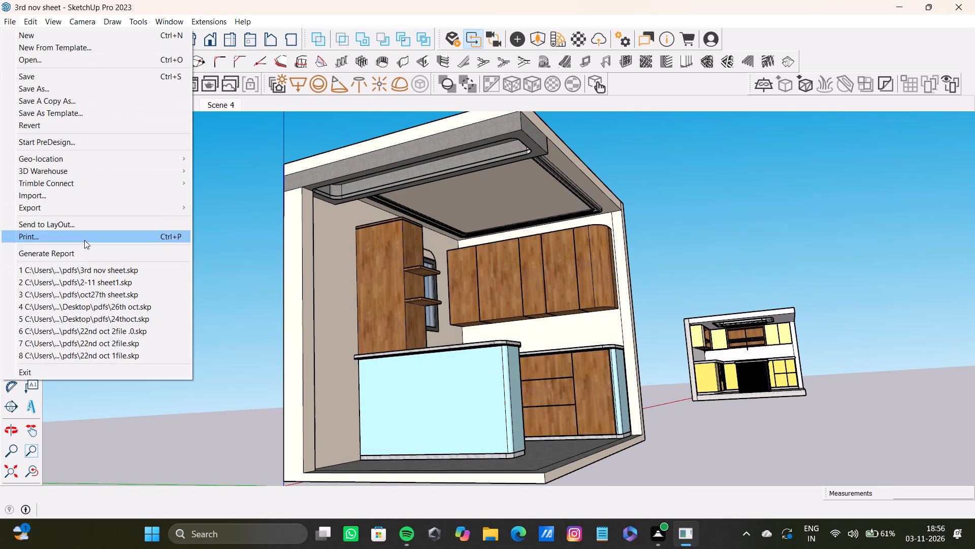
pyautogui.click(84, 240)
pyautogui.click(408, 303)
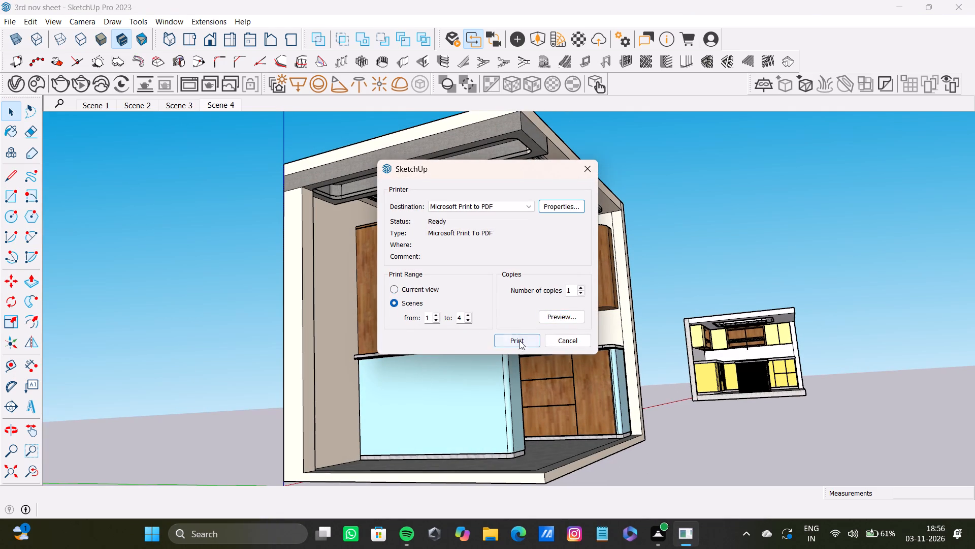
pyautogui.click(521, 343)
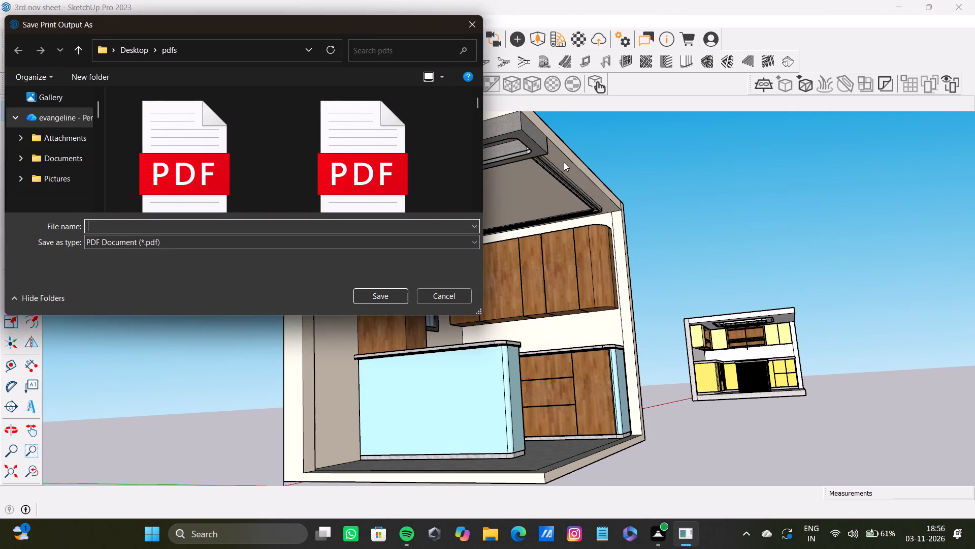
# Save the print output in the pdfs folder under the file name 3rd nov vray7.png, with PDF Document as the type.
pyautogui.click(229, 229)
pyautogui.write('3rd nov')
pyautogui.press('space')
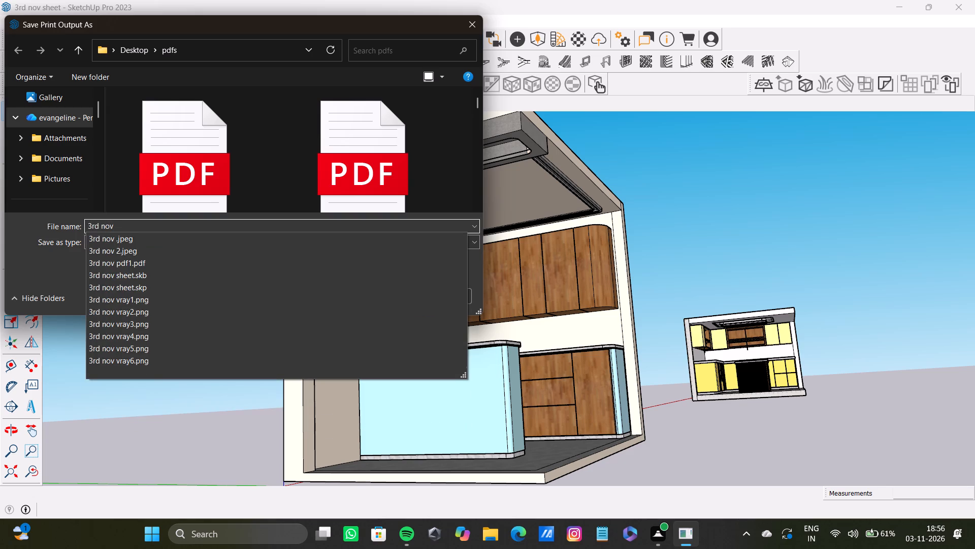
pyautogui.write('cr')
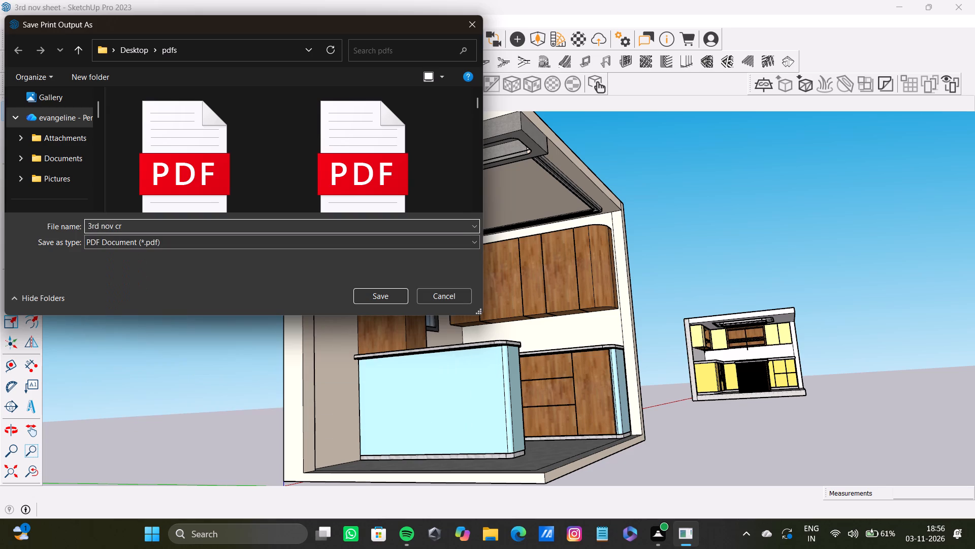
pyautogui.press('\\')
pyautogui.press('BackSpace')
pyautogui.press('BackSpace')
pyautogui.press('BackSpace')
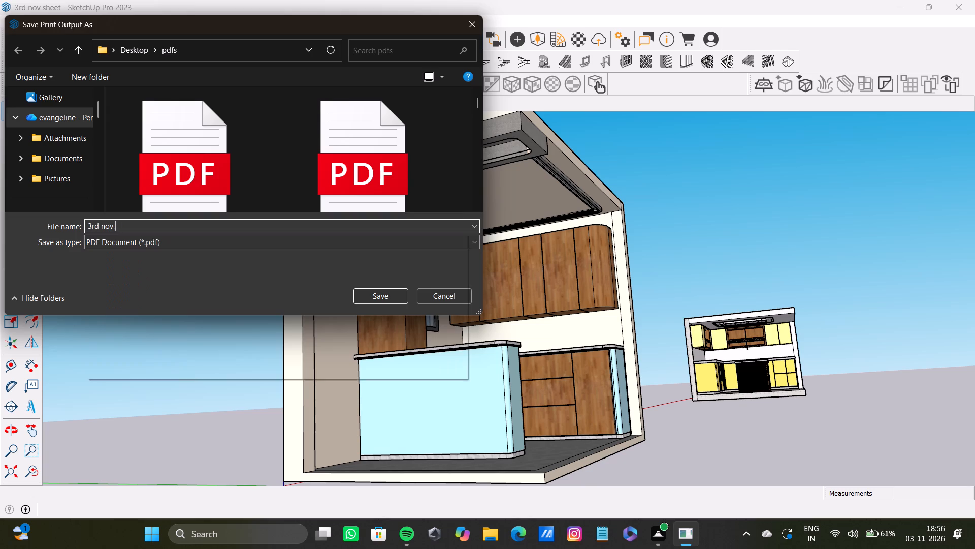
pyautogui.click(158, 362)
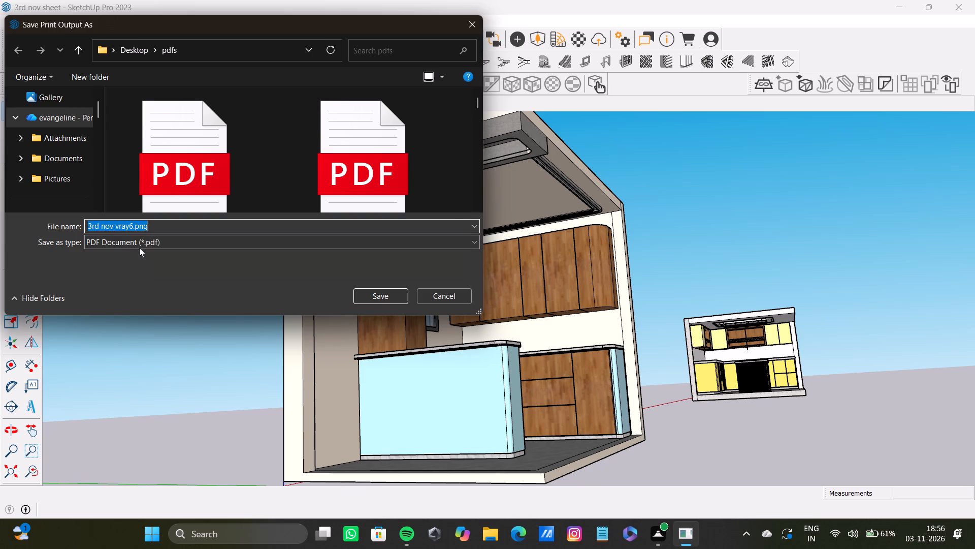
pyautogui.click(134, 224)
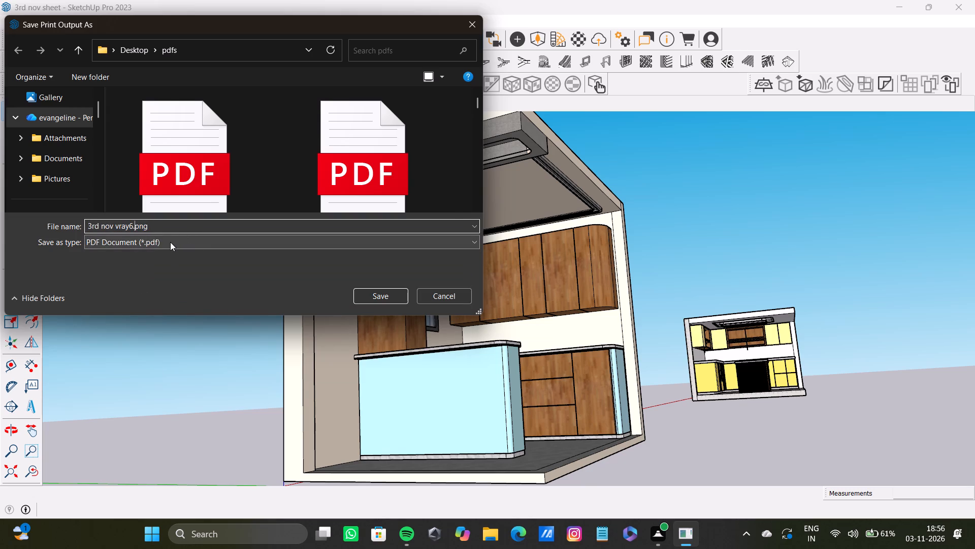
pyautogui.press('Left')
pyautogui.press('BackSpace')
pyautogui.press('7')
pyautogui.press('Return')
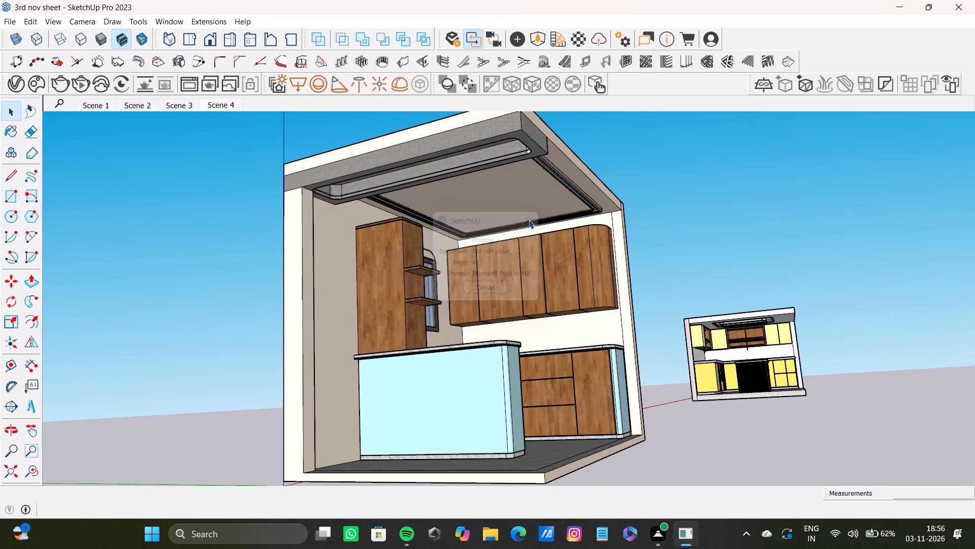
# Move the entire yellow island kitchen about 99' along the red axis, back beside the wood and light-blue kitchen.
pyautogui.scroll(-12, 535, 270)
pyautogui.moveTo(536, 286); pyautogui.dragTo(536, 290, button='middle')
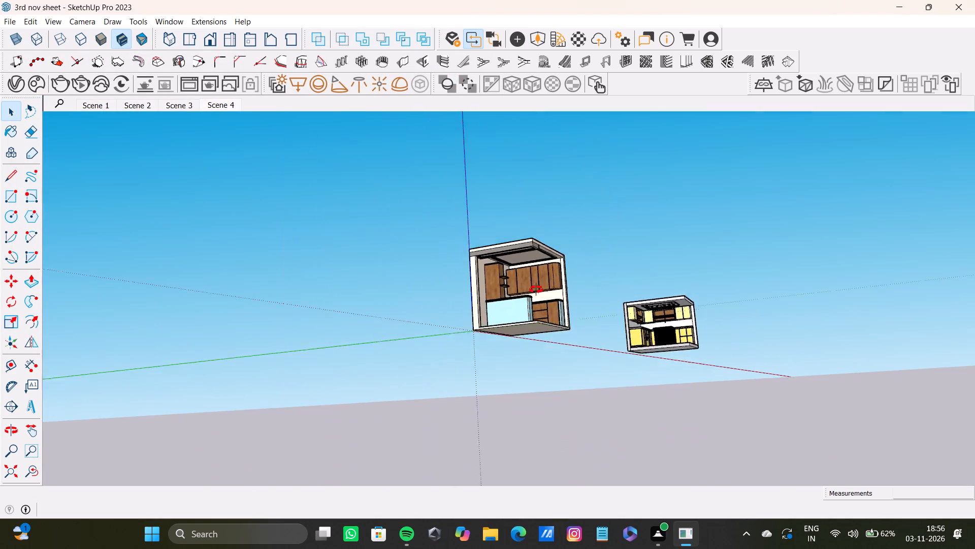
pyautogui.moveTo(536, 290); pyautogui.dragTo(465, 356, button='middle')
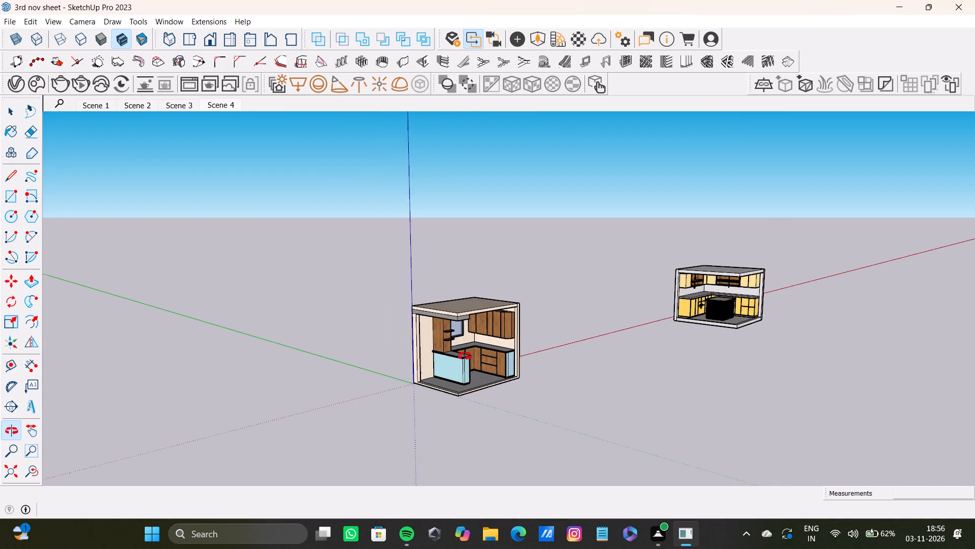
pyautogui.moveTo(465, 356); pyautogui.dragTo(465, 356, button='middle')
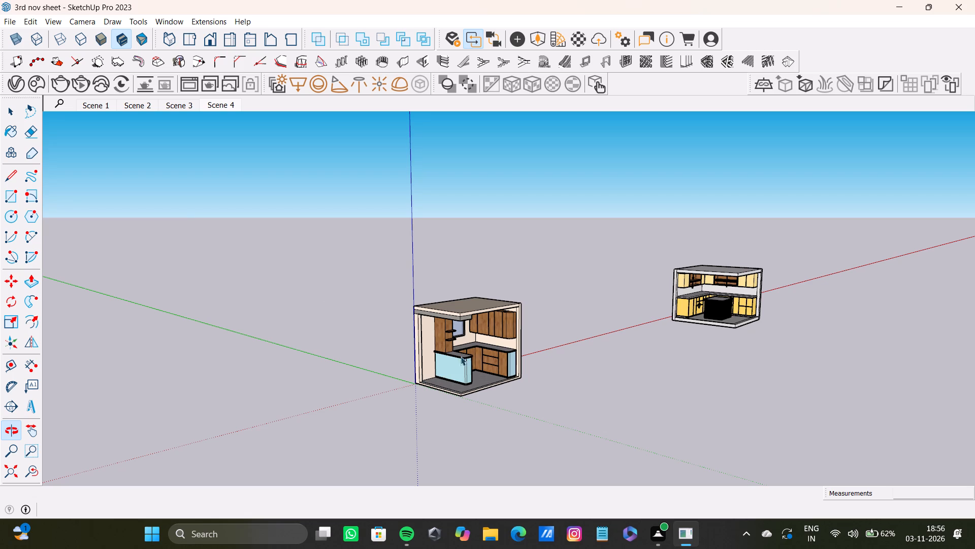
pyautogui.click(13, 21)
pyautogui.click(346, 169)
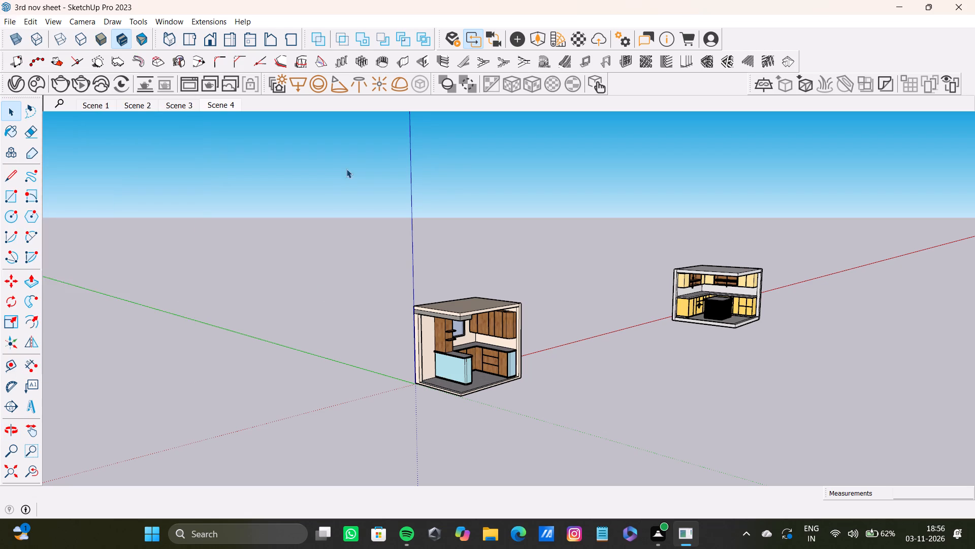
pyautogui.scroll(-3, 633, 309)
pyautogui.moveTo(658, 340); pyautogui.dragTo(210, 297, button='middle')
pyautogui.scroll(-3, 392, 293)
pyautogui.keyDown('shift'); pyautogui.moveTo(408, 309); pyautogui.dragTo(681, 370, button='middle'); pyautogui.keyUp('shift')
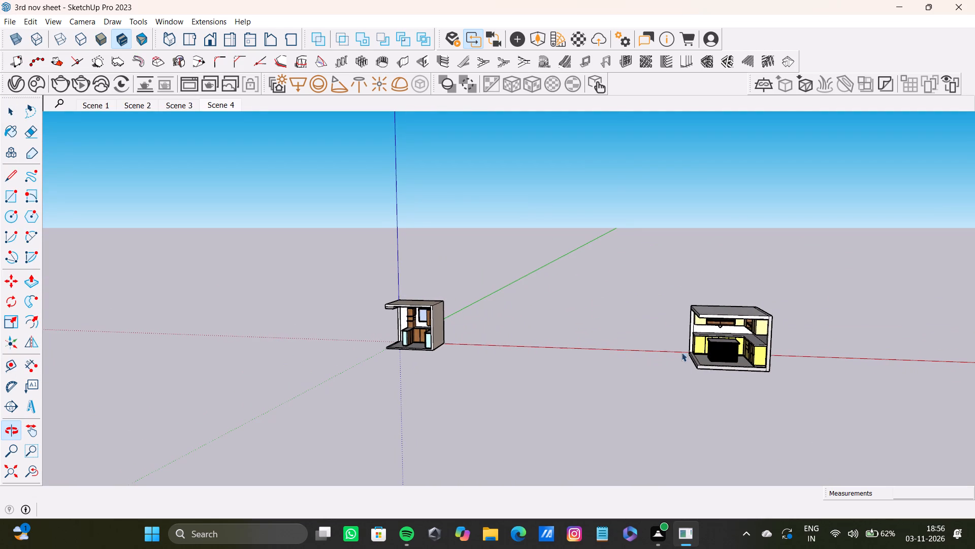
pyautogui.moveTo(668, 271); pyautogui.dragTo(873, 418)
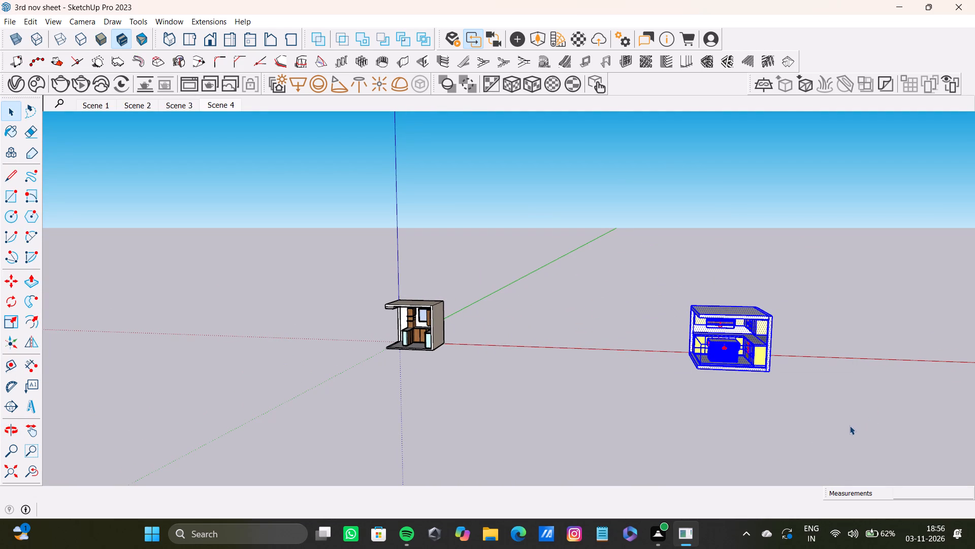
pyautogui.press('m')
pyautogui.click(699, 374)
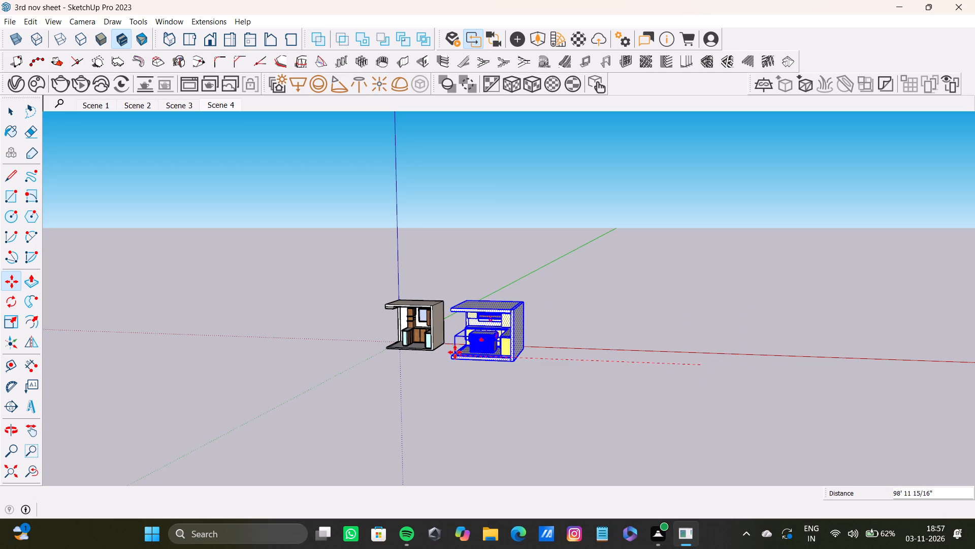
pyautogui.click(455, 350)
pyautogui.scroll(-3, 448, 372)
pyautogui.moveTo(448, 372); pyautogui.dragTo(579, 372, button='middle')
pyautogui.scroll(9, 412, 362)
pyautogui.moveTo(445, 363); pyautogui.dragTo(450, 334, button='middle')
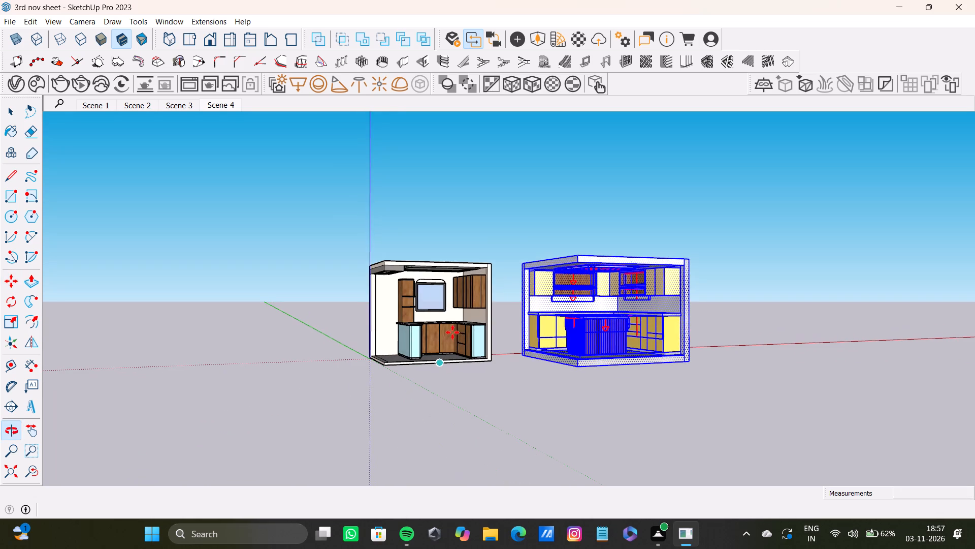
pyautogui.press('space')
pyautogui.moveTo(479, 233); pyautogui.dragTo(484, 229)
# Delete Scene 4 and Scene 3 of the wood and light-blue kitchen.
pyautogui.scroll(5, 520, 294)
pyautogui.keyDown('shift'); pyautogui.moveTo(518, 295); pyautogui.dragTo(498, 309, button='middle'); pyautogui.keyUp('shift')
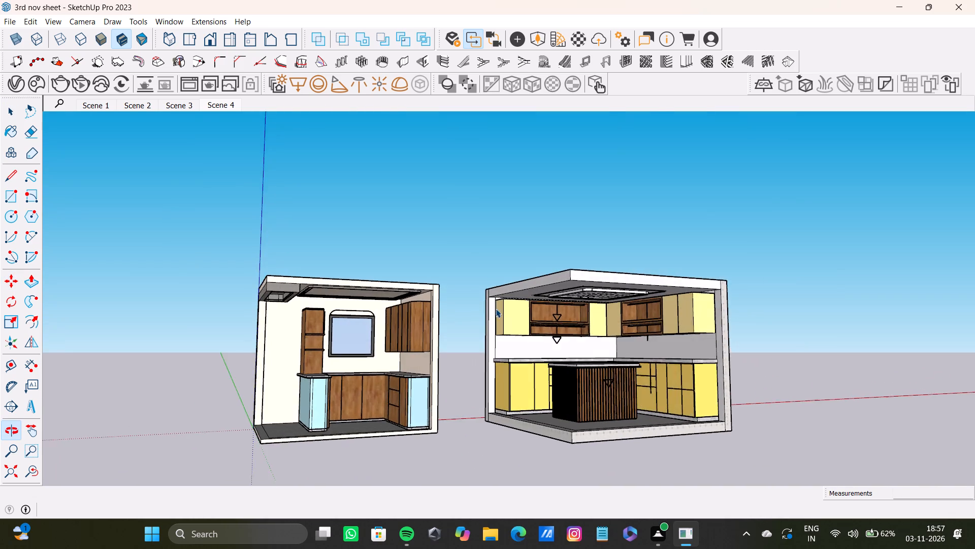
pyautogui.scroll(3, 493, 311)
pyautogui.keyDown('shift'); pyautogui.moveTo(486, 323); pyautogui.dragTo(523, 280, button='middle'); pyautogui.keyUp('shift')
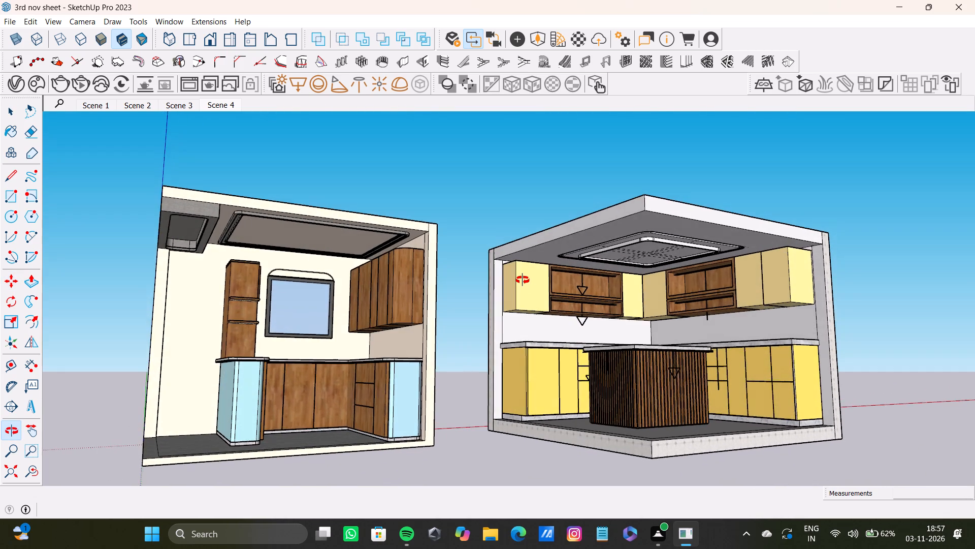
pyautogui.keyDown('shift'); pyautogui.moveTo(523, 280); pyautogui.dragTo(512, 282, button='middle'); pyautogui.keyUp('shift')
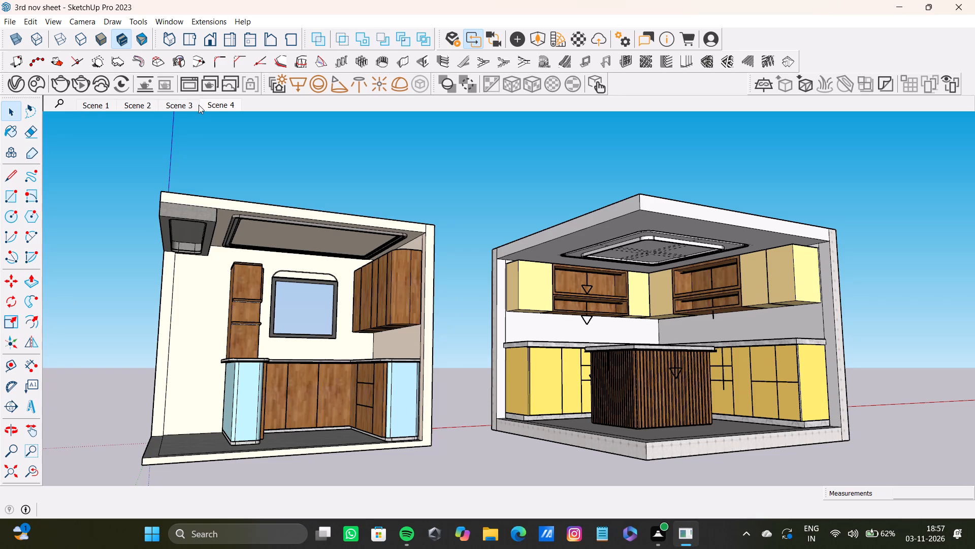
pyautogui.click(213, 105)
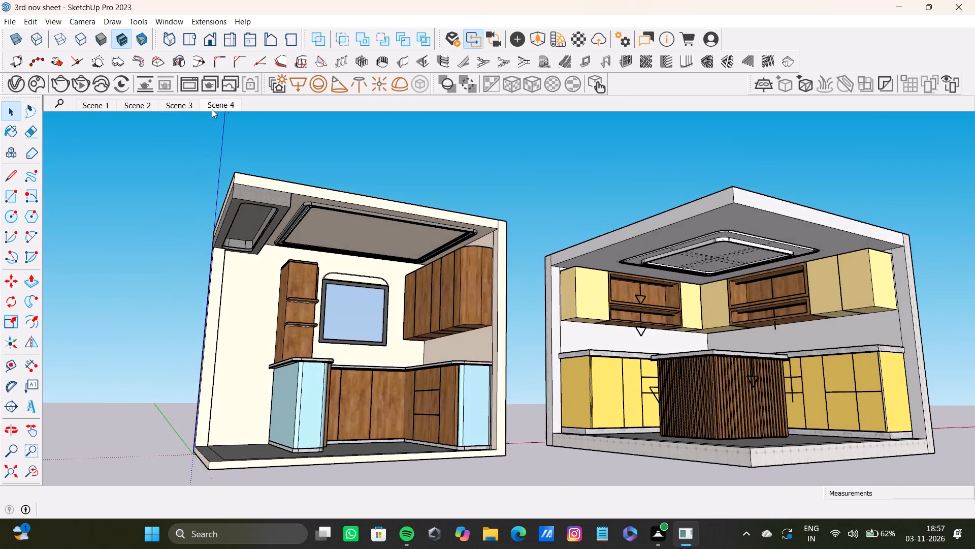
pyautogui.keyDown('shift'); pyautogui.rightClick(215, 104); pyautogui.keyUp('shift')
pyautogui.keyDown('shift'); pyautogui.click(251, 176); pyautogui.keyUp('shift')
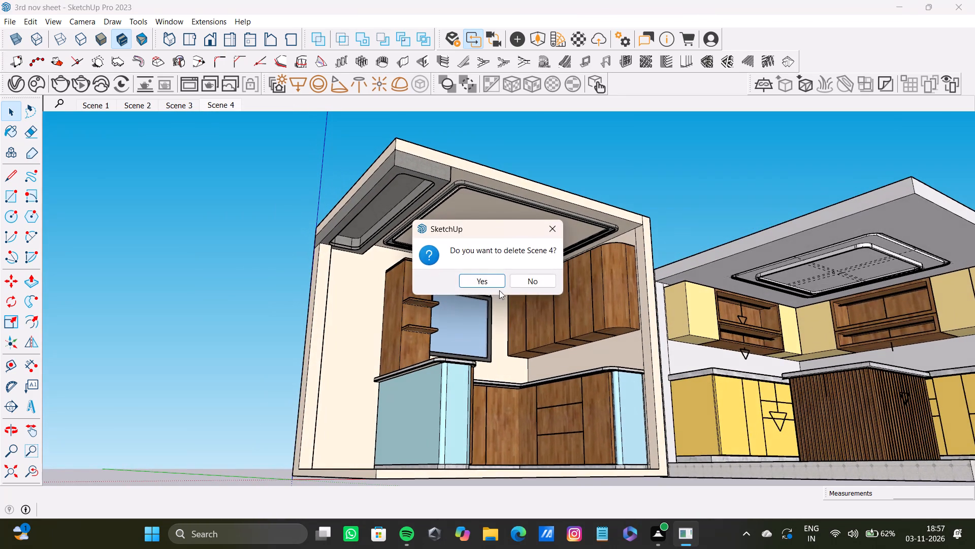
pyautogui.keyDown('shift'); pyautogui.click(496, 280); pyautogui.keyUp('shift')
pyautogui.keyDown('shift'); pyautogui.click(183, 107); pyautogui.keyUp('shift')
pyautogui.keyDown('shift'); pyautogui.rightClick(183, 107); pyautogui.keyUp('shift')
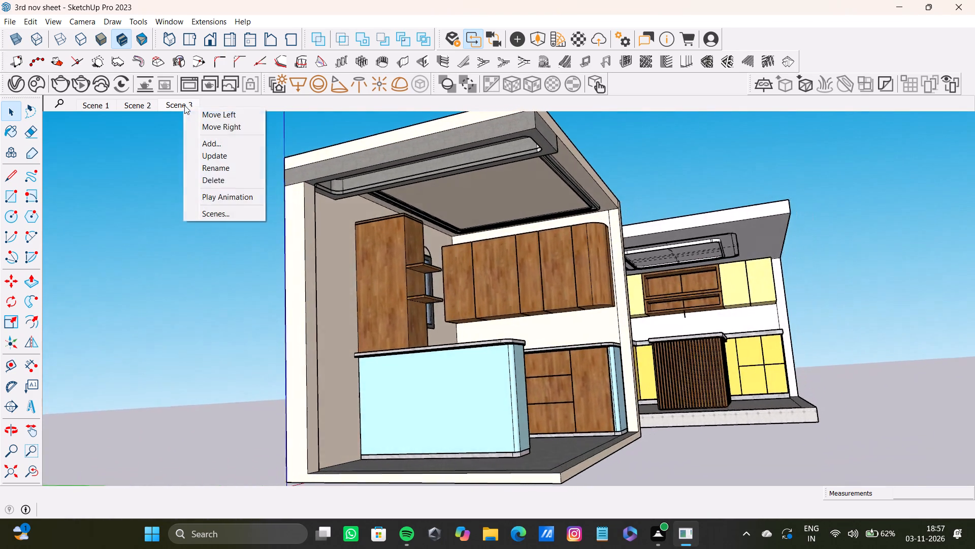
pyautogui.keyDown('shift'); pyautogui.click(227, 184); pyautogui.keyUp('shift')
pyautogui.keyDown('shift'); pyautogui.click(481, 279); pyautogui.keyUp('shift')
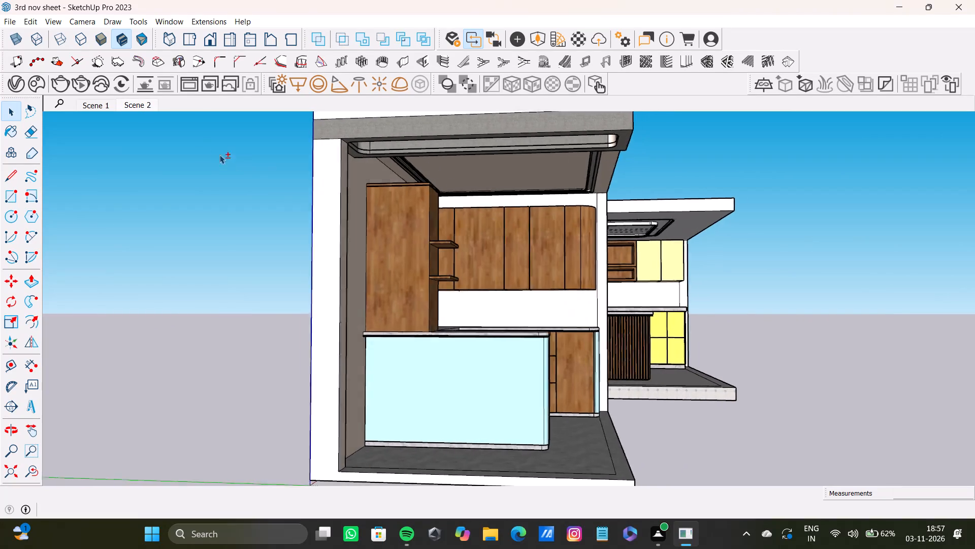
# Delete Scene 2 and Scene 1, the last remaining scenes of the wood and light-blue kitchen.
pyautogui.keyDown('shift'); pyautogui.rightClick(139, 108); pyautogui.keyUp('shift')
pyautogui.keyDown('shift'); pyautogui.click(182, 184); pyautogui.keyUp('shift')
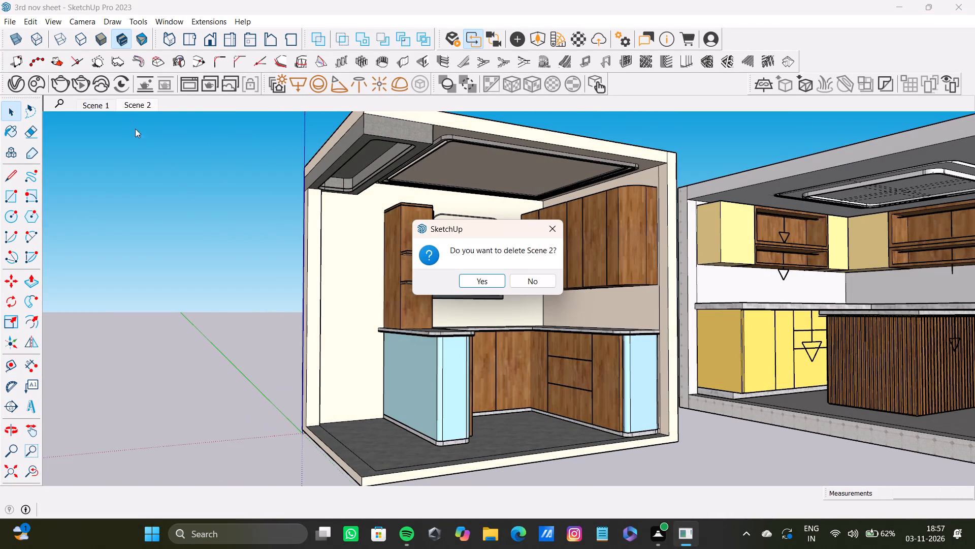
pyautogui.keyDown('shift'); pyautogui.click(492, 282); pyautogui.keyUp('shift')
pyautogui.keyDown('shift'); pyautogui.rightClick(73, 104); pyautogui.keyUp('shift')
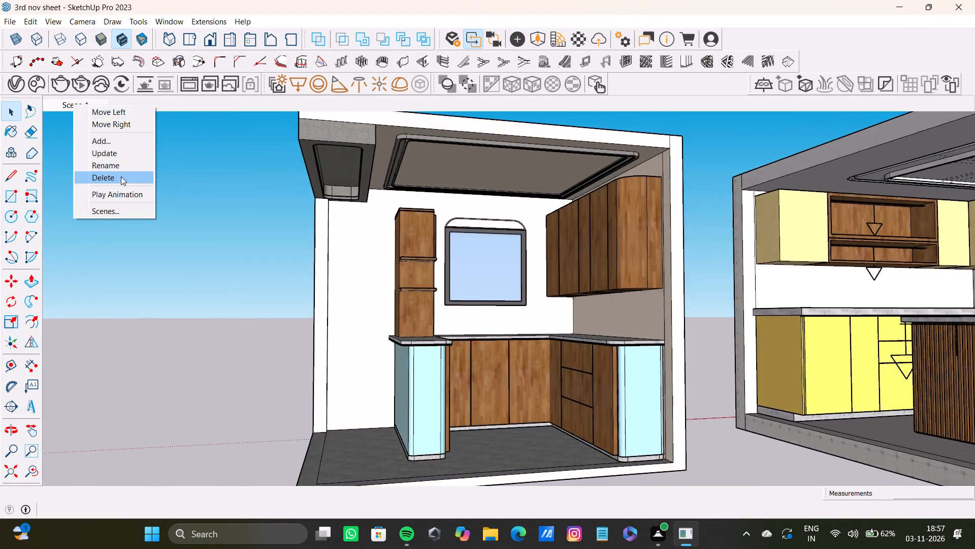
pyautogui.keyDown('shift'); pyautogui.click(121, 178); pyautogui.keyUp('shift')
pyautogui.click(485, 283)
# Frame both kitchens side by side in a perspective view from the open front and print that view to PDF.
pyautogui.scroll(-7, 489, 286)
pyautogui.keyDown('shift'); pyautogui.moveTo(503, 303); pyautogui.dragTo(560, 317, button='middle'); pyautogui.keyUp('shift')
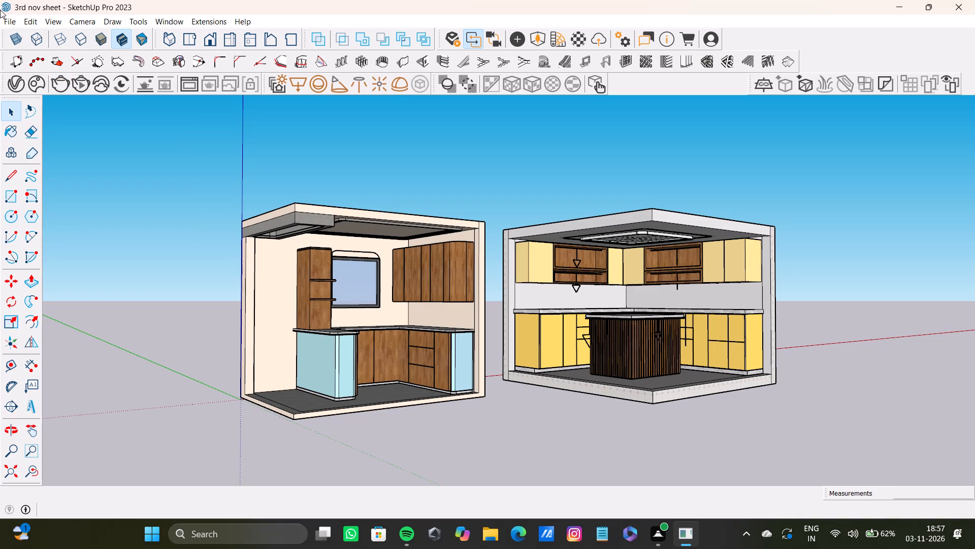
pyautogui.click(7, 21)
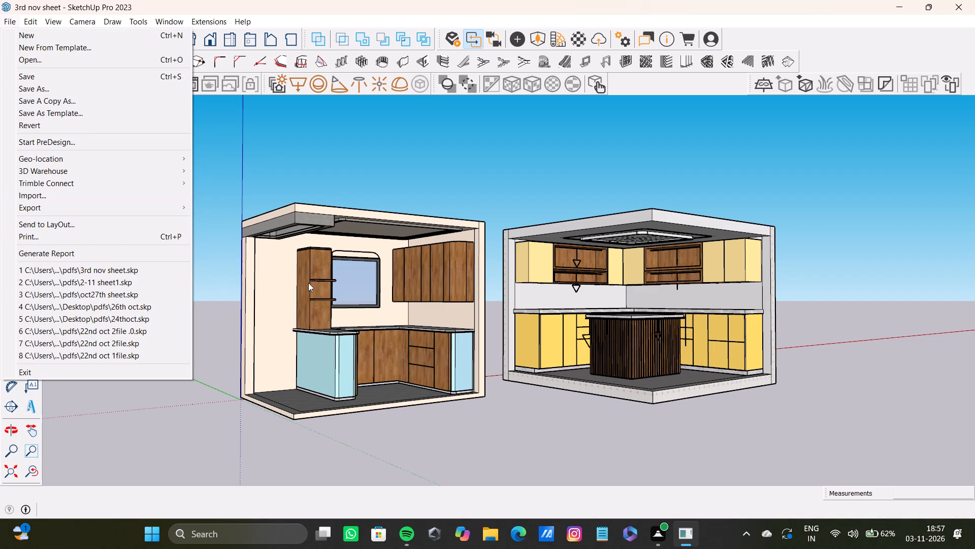
pyautogui.click(412, 192)
pyautogui.scroll(4, 438, 237)
pyautogui.moveTo(438, 237); pyautogui.dragTo(424, 216, button='middle')
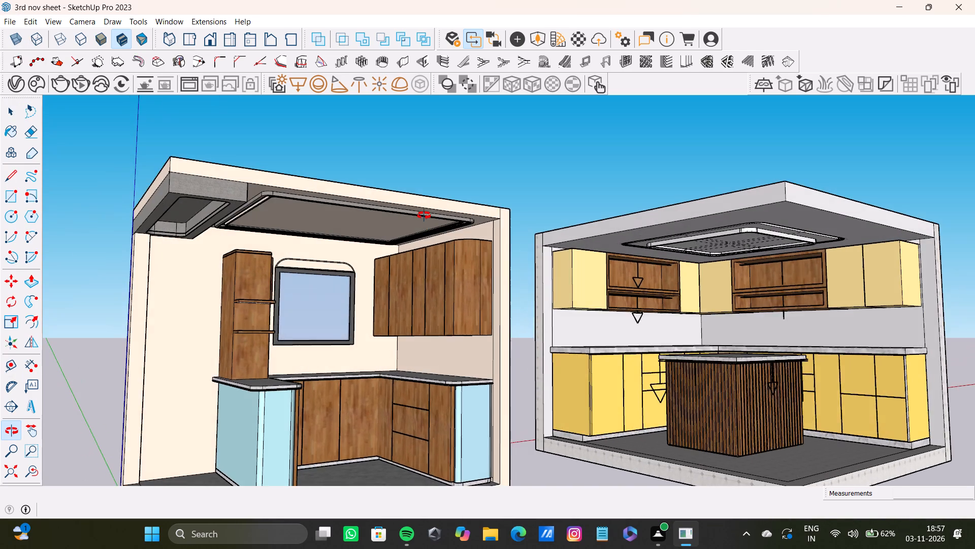
pyautogui.moveTo(424, 216); pyautogui.dragTo(422, 216, button='middle')
pyautogui.keyDown('shift'); pyautogui.scroll(-2, 422, 215); pyautogui.keyUp('shift')
pyautogui.moveTo(421, 215); pyautogui.dragTo(397, 212, button='middle')
pyautogui.click(7, 19)
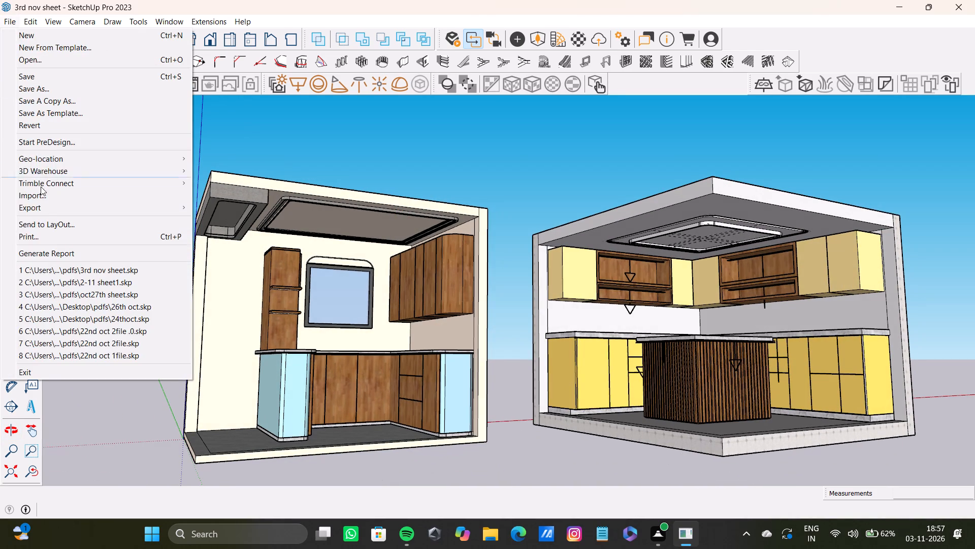
pyautogui.click(44, 236)
pyautogui.click(510, 339)
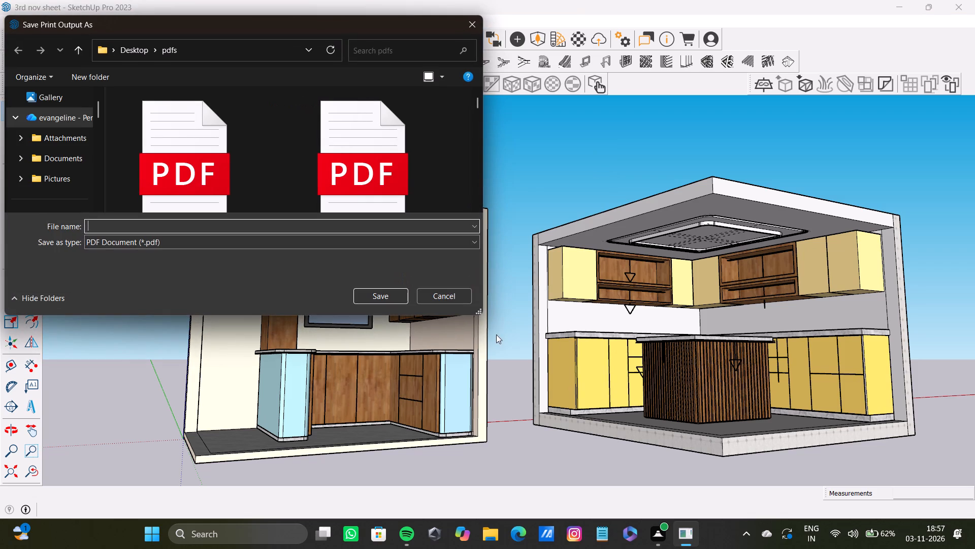
# Save the print output in the pdfs folder as 3rd nov pdf3.pdf, with PDF Document as the type.
pyautogui.click(243, 225)
pyautogui.write('3rd')
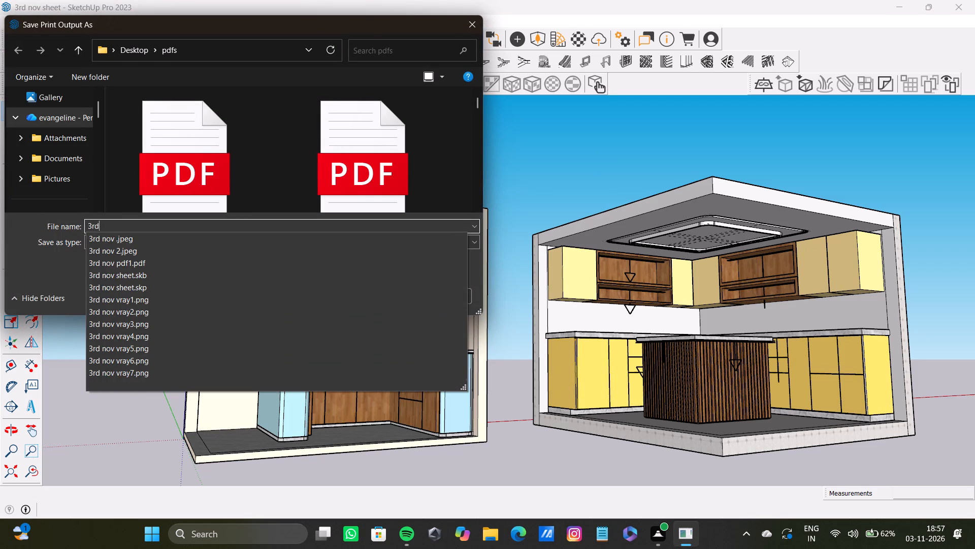
pyautogui.click(176, 260)
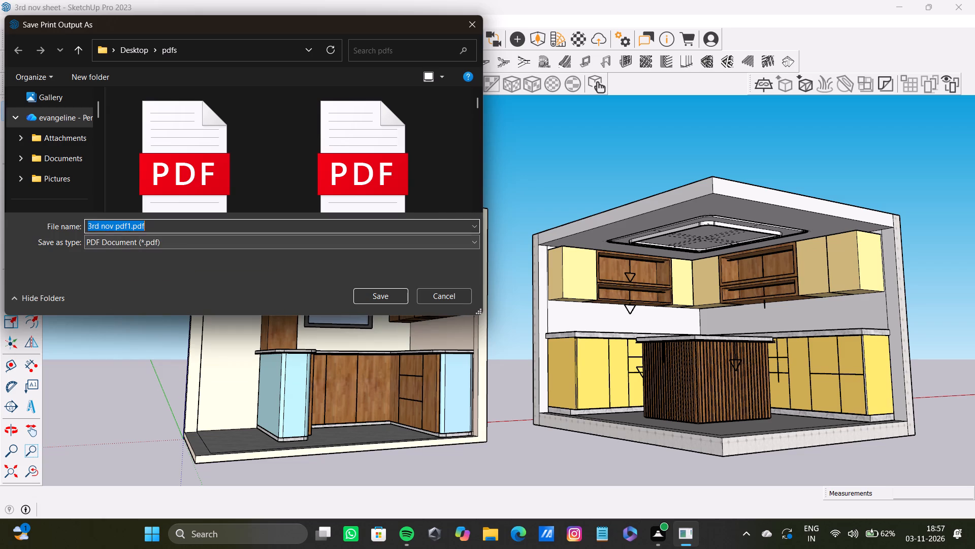
pyautogui.click(129, 224)
pyautogui.press('BackSpace')
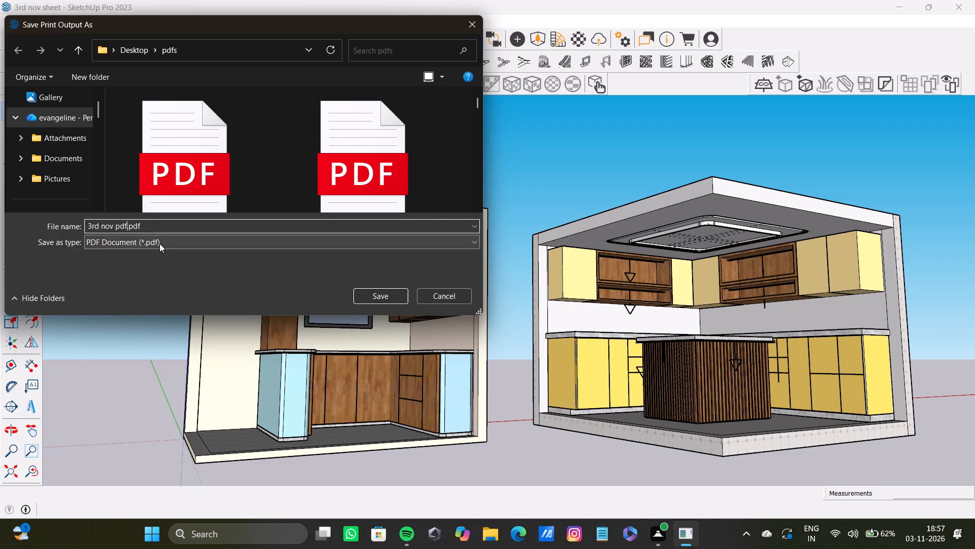
pyautogui.press('3')
pyautogui.press('Return')
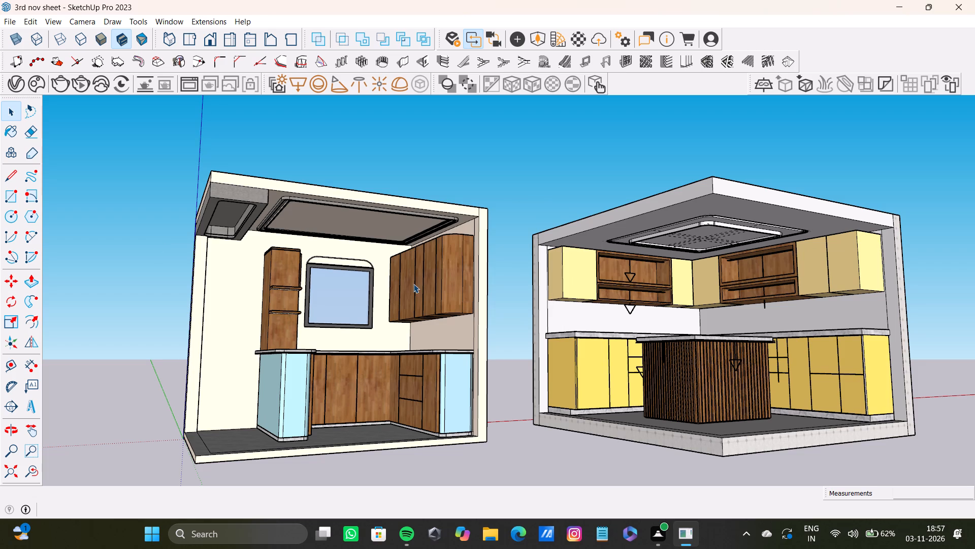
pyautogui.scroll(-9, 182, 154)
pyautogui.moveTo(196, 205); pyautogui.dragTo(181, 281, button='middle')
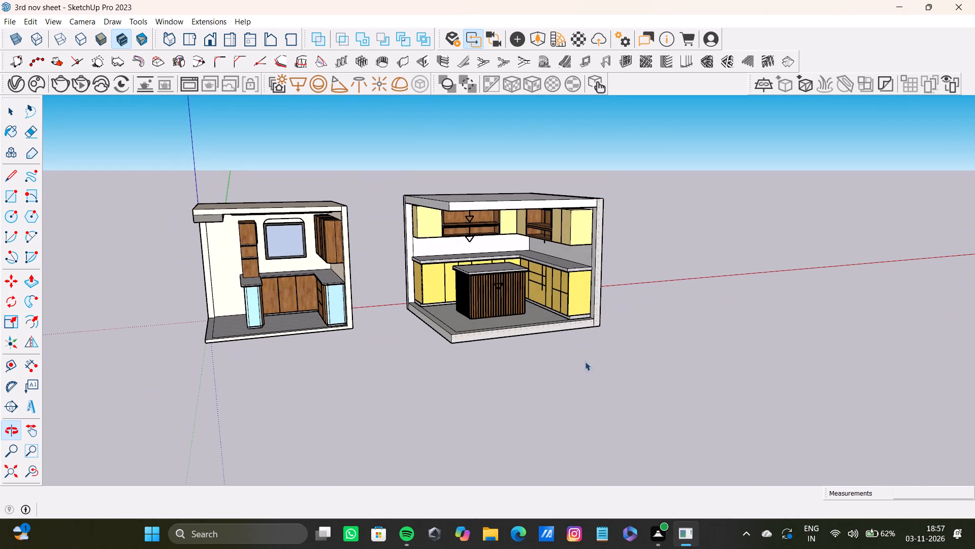